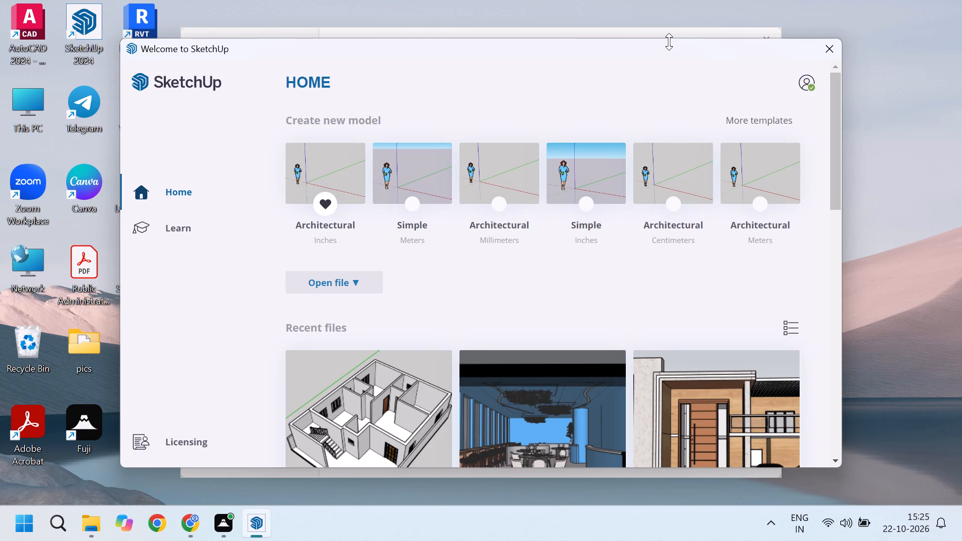
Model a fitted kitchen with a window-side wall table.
Create a new model from the Architectural template in inches.
click(329, 173)
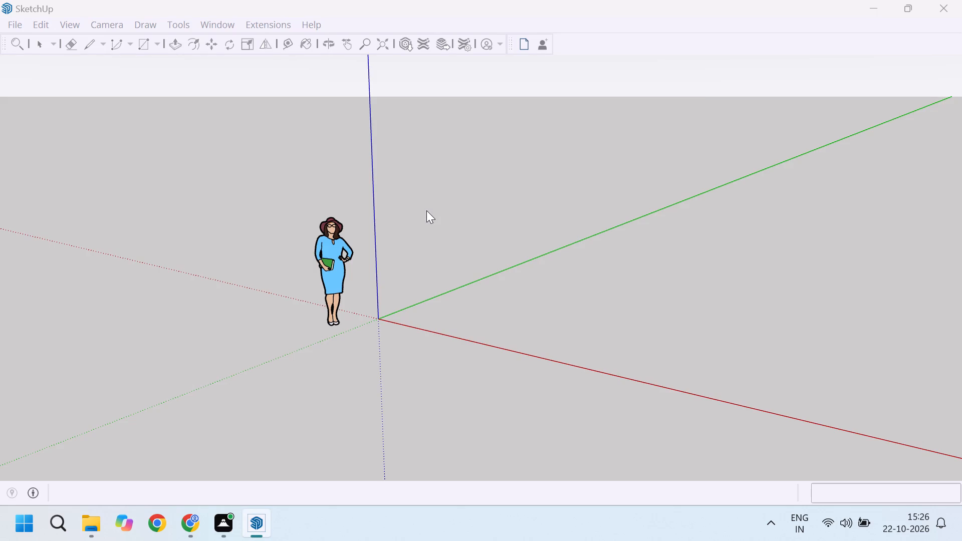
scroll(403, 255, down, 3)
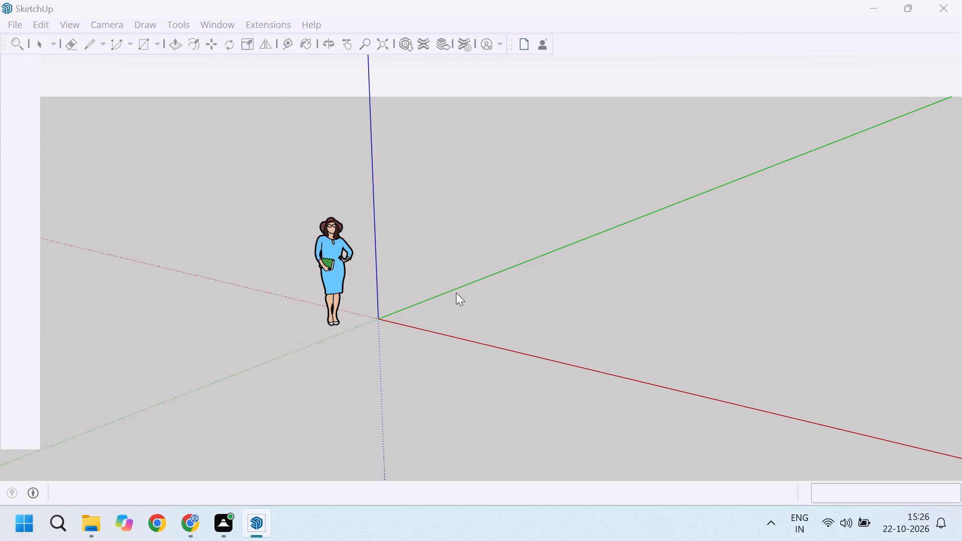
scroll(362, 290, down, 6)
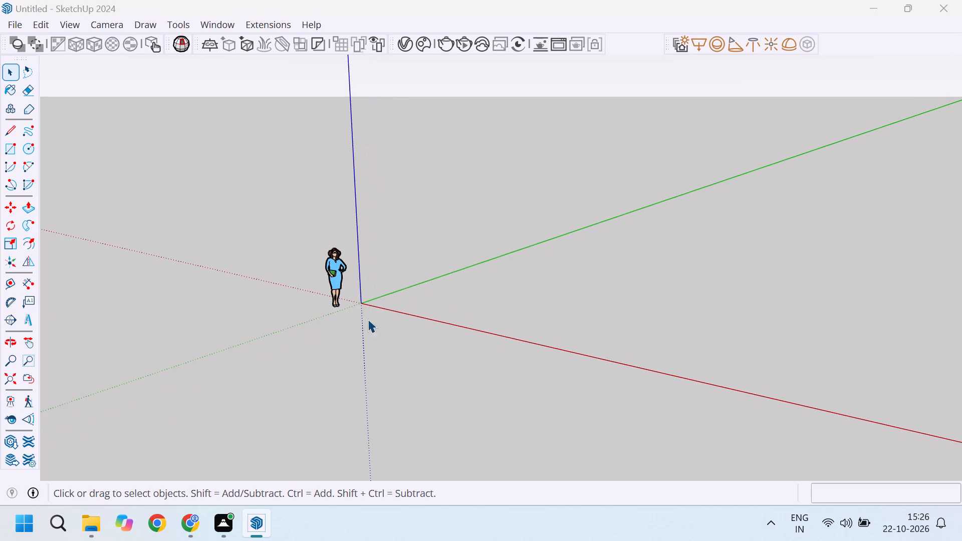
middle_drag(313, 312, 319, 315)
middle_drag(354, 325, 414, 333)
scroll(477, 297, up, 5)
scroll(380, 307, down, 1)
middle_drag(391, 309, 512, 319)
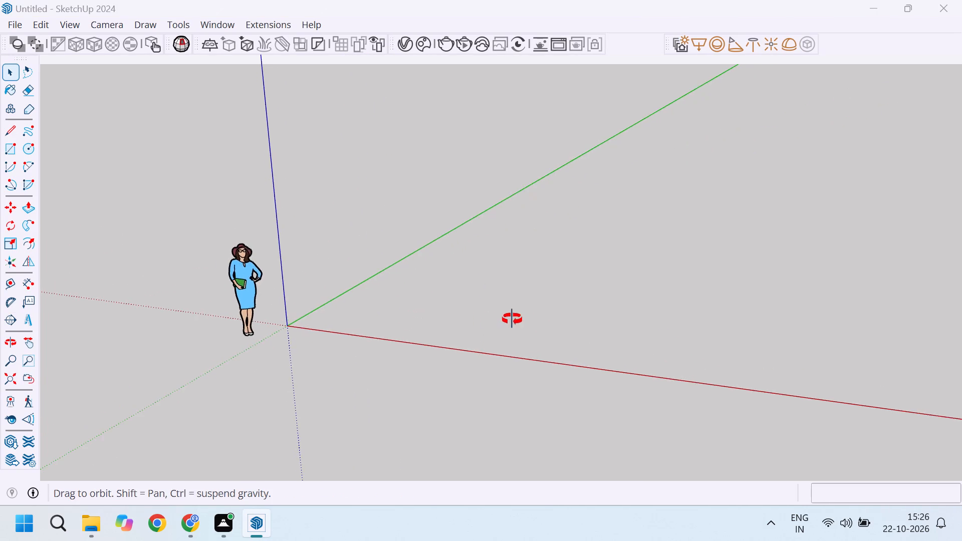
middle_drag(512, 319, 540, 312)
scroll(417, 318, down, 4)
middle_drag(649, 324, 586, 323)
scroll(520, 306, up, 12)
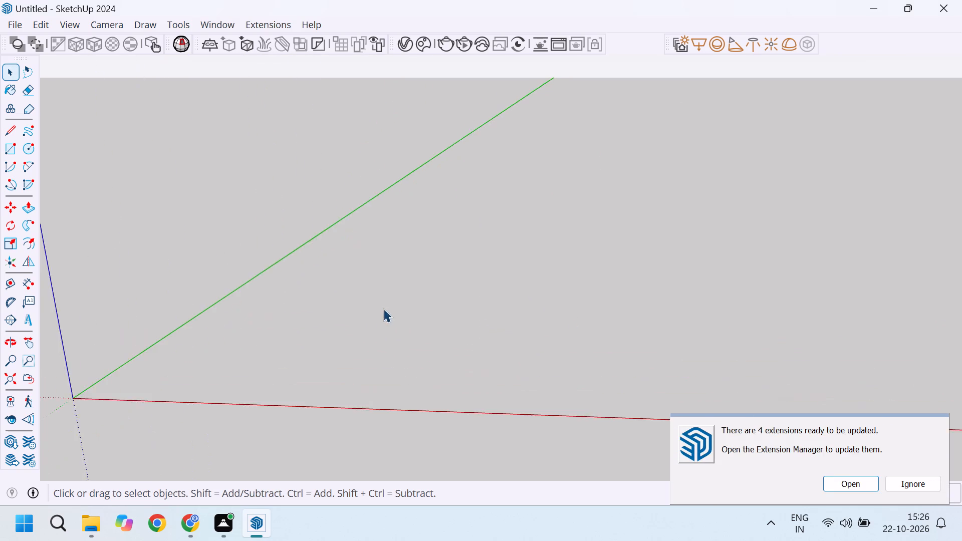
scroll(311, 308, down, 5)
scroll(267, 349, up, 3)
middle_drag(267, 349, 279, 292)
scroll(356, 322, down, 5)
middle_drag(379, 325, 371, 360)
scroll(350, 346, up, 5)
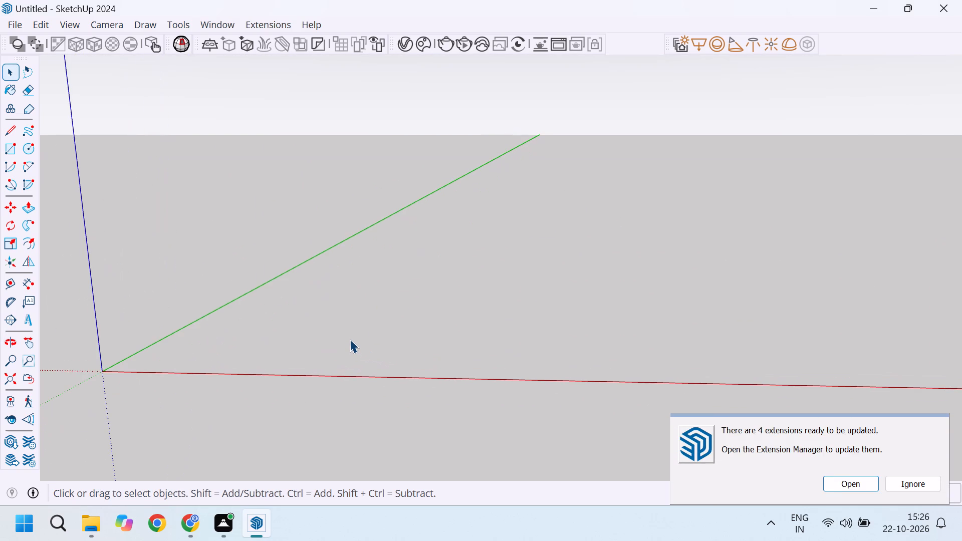
Draw a 9' by 10' rectangle on the ground plane beside the scale figure.
scroll(350, 340, down, 3)
key(r)
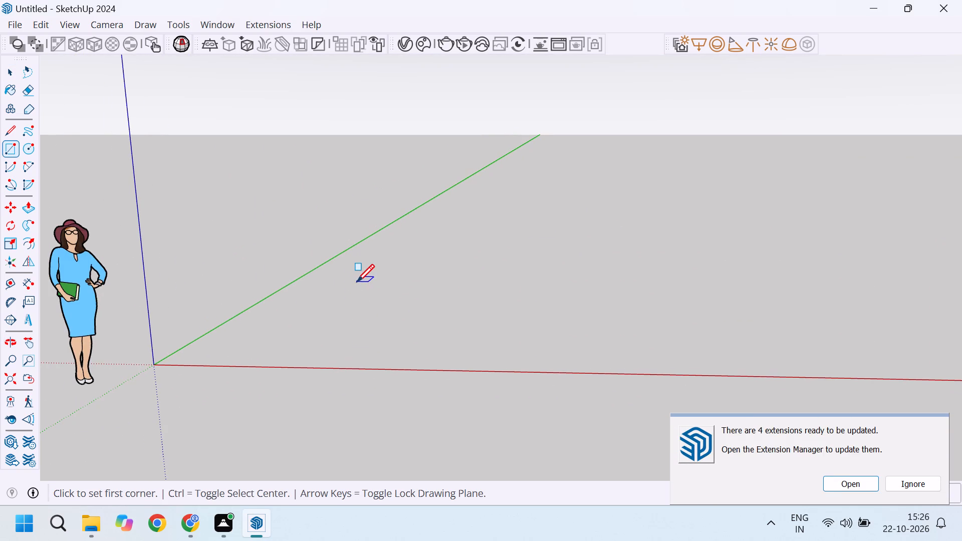
click(357, 282)
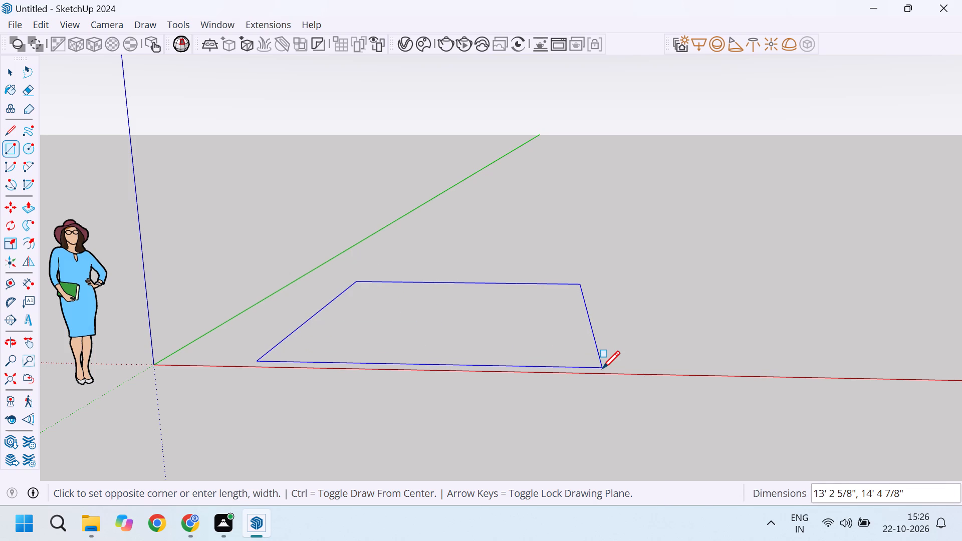
text(9',10')
key(Return)
Push/Pull the 9' by 10' rectangle up 6" to form a slab.
scroll(581, 370, down, 4)
middle_drag(450, 309, 458, 377)
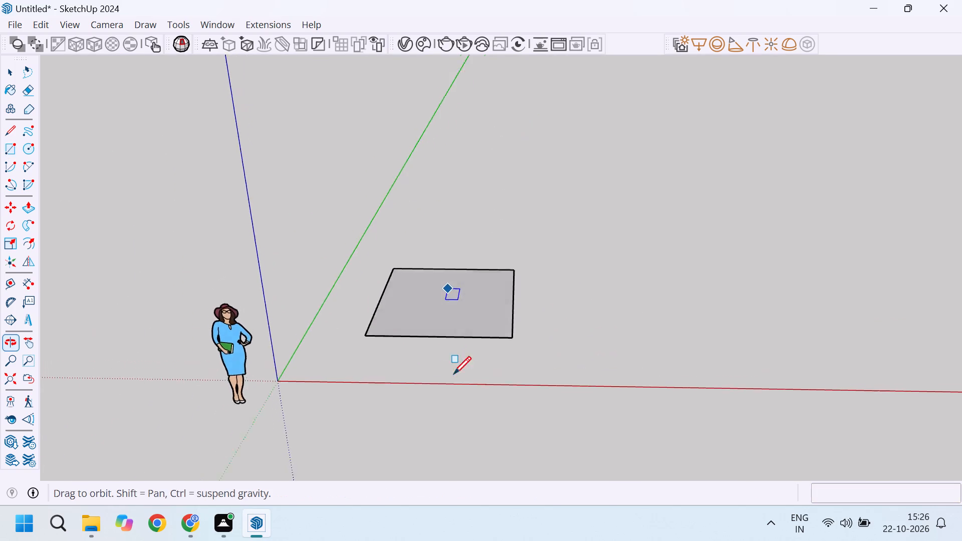
scroll(461, 322, up, 9)
key(p)
click(476, 305)
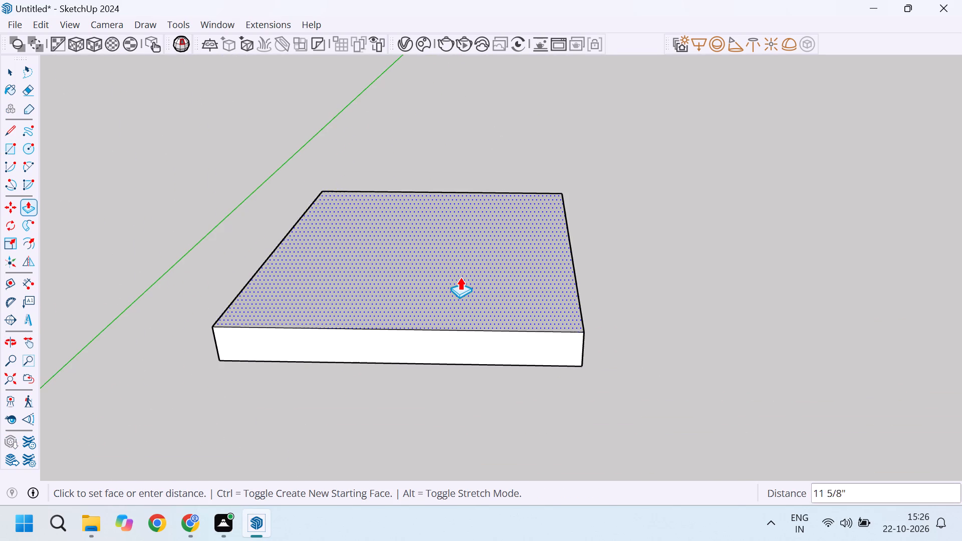
key(6)
key(Return)
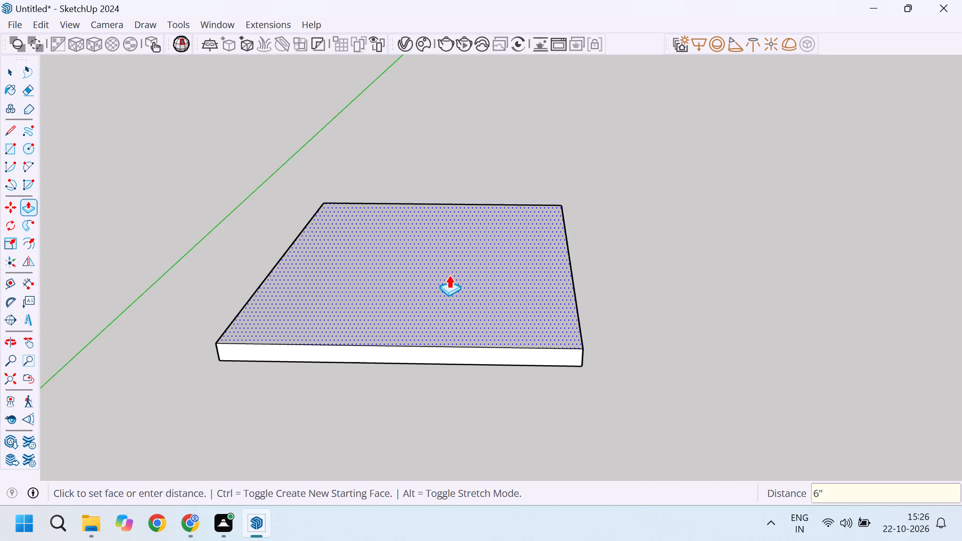
Select all the slab's connected geometry and make it a group.
scroll(449, 275, down, 4)
key(space)
triple_click(475, 284)
click(475, 284)
right_click(475, 284)
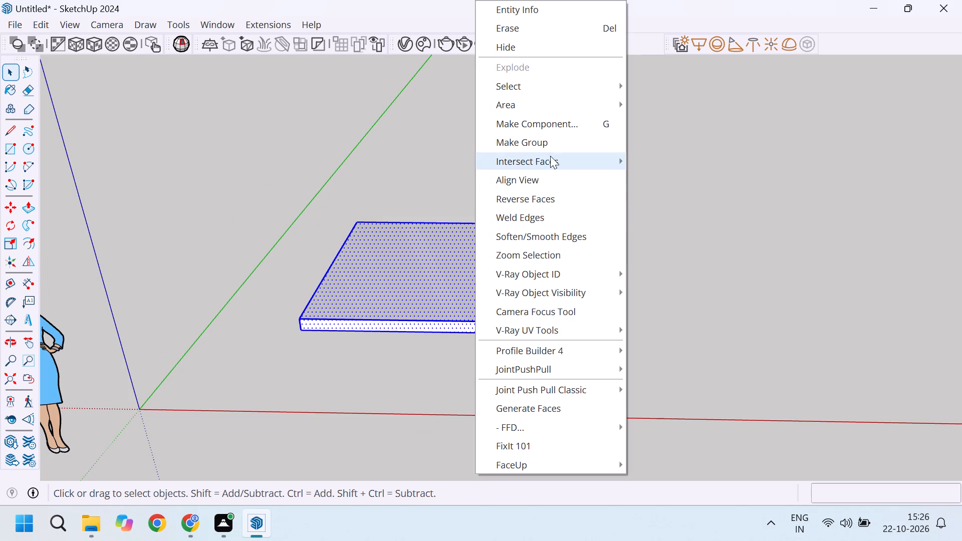
click(563, 137)
Draw a 2' by 9' rectangle on the slab's top face, starting at its far corner and spanning the far edge.
scroll(512, 282, up, 3)
middle_drag(531, 275, 515, 287)
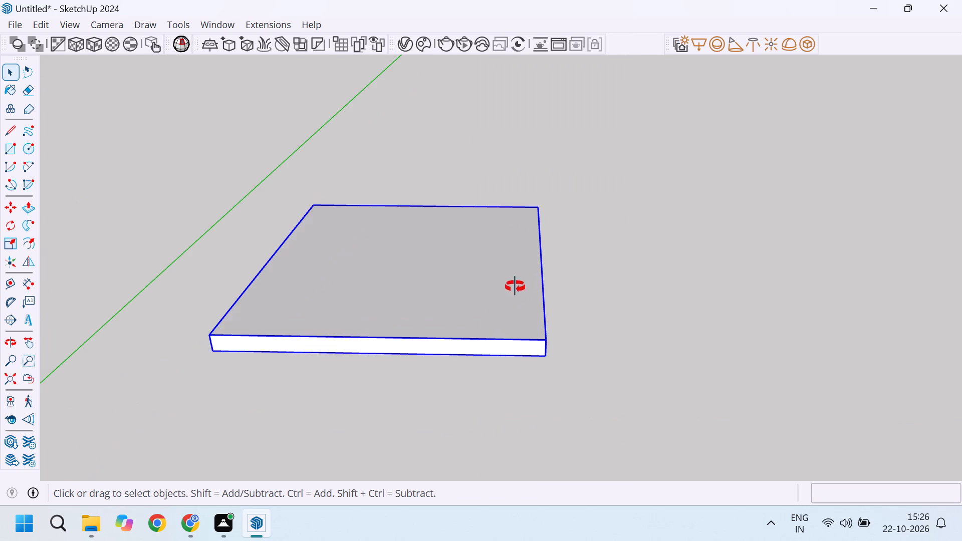
middle_drag(515, 287, 506, 290)
scroll(445, 263, up, 6)
scroll(526, 326, down, 9)
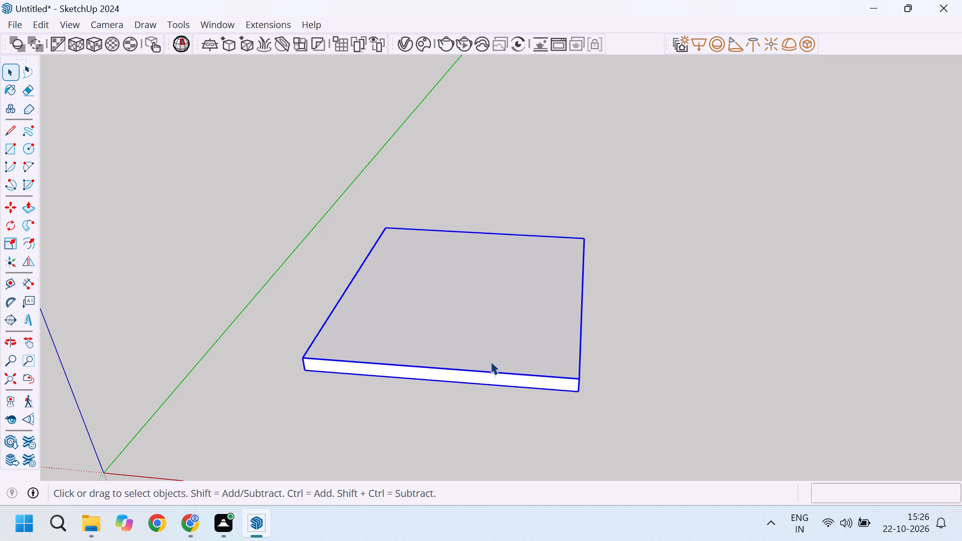
middle_drag(489, 370, 539, 312)
scroll(395, 297, up, 6)
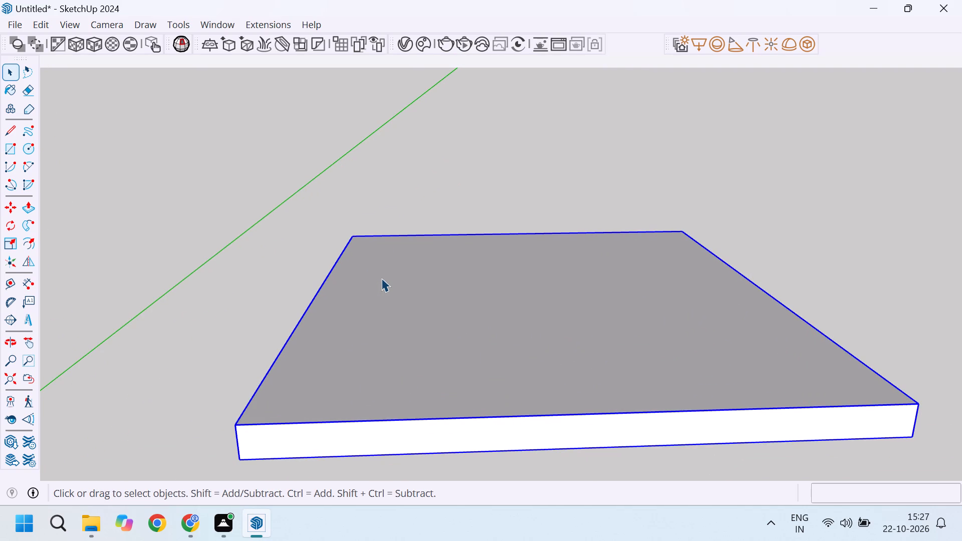
key(r)
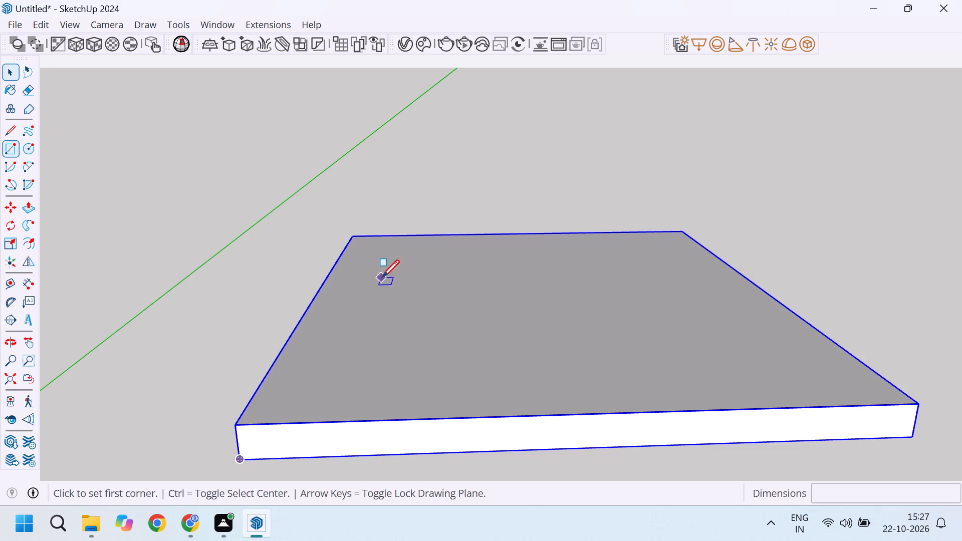
scroll(336, 232, up, 3)
click(355, 236)
scroll(395, 273, down, 4)
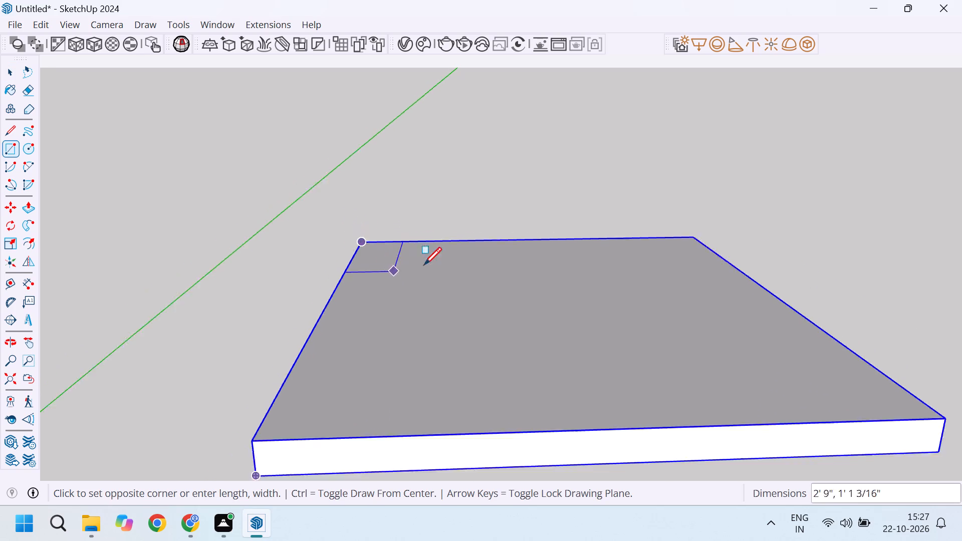
scroll(622, 251, up, 3)
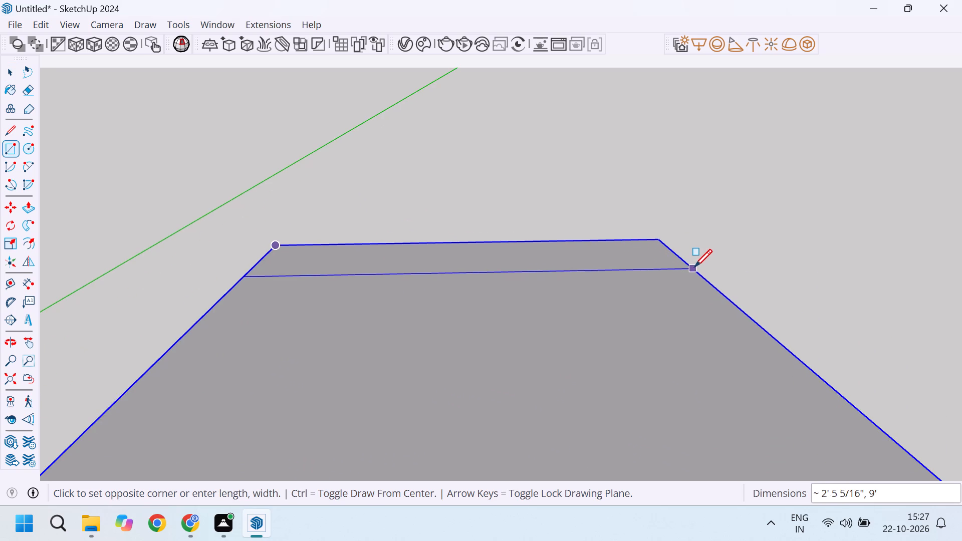
middle_drag(685, 269, 684, 341)
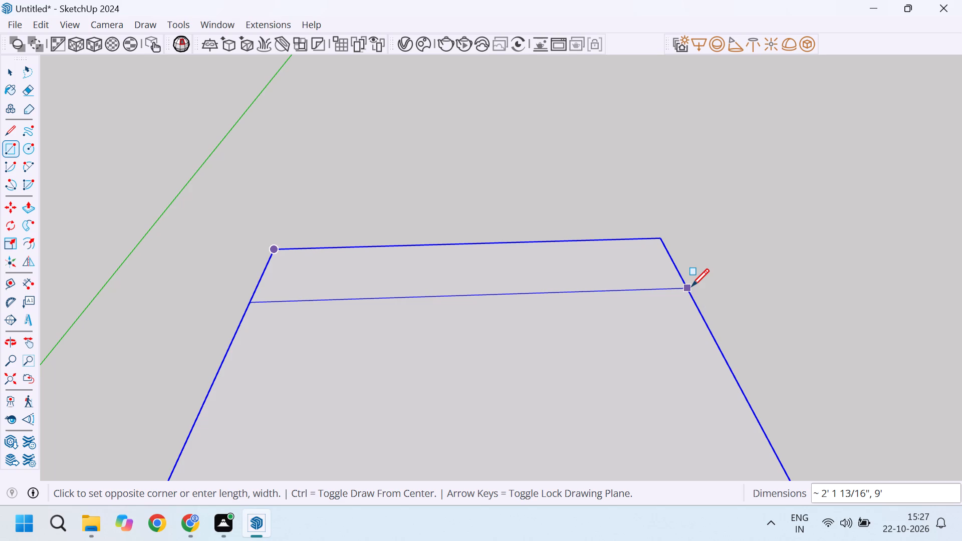
key(2)
text(',)
key(9)
key(apostrophe)
key(Return)
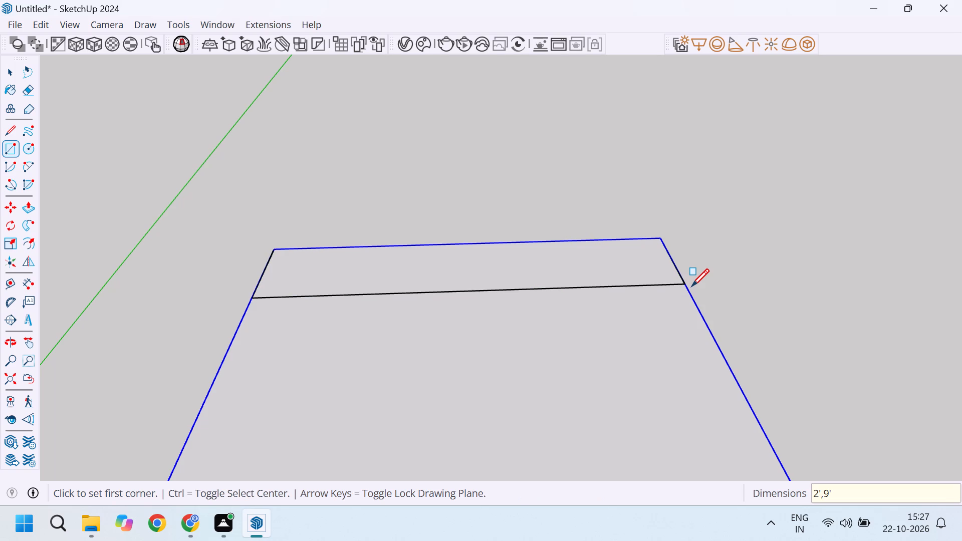
Push/Pull the 2' by 9' strip up 4" to form a low base on the slab.
scroll(552, 263, down, 2)
scroll(549, 263, up, 3)
key(p)
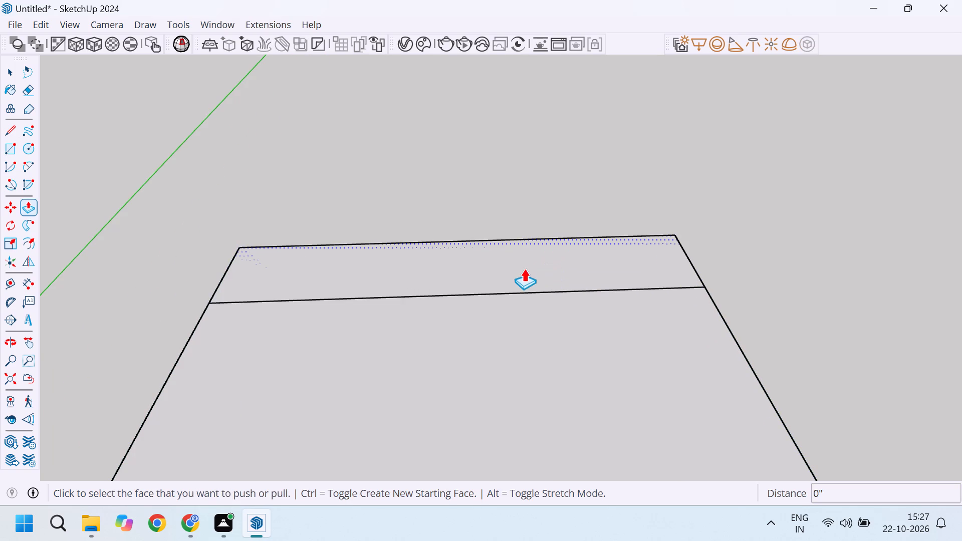
click(524, 268)
key(4)
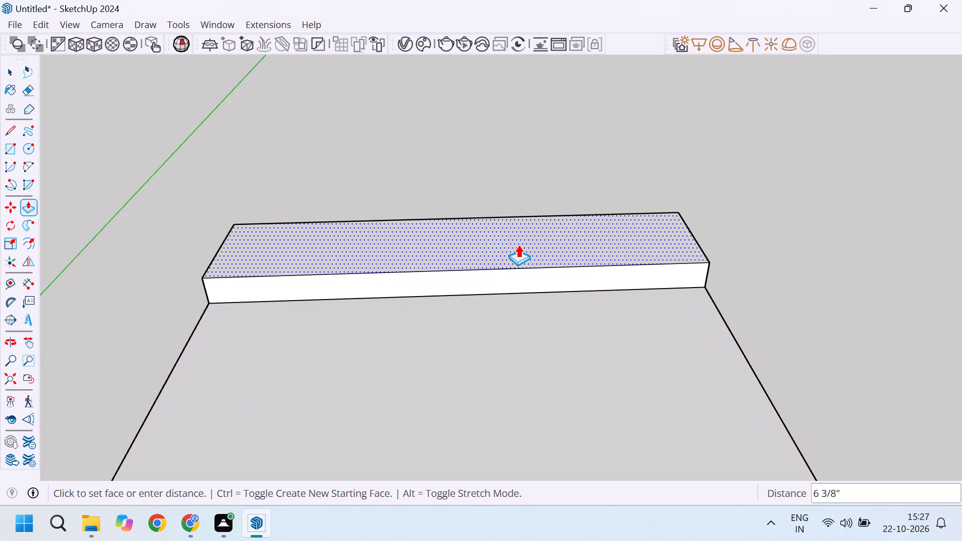
key(Return)
Select all the connected geometry of the 4" base and make it a group.
key(space)
triple_click(518, 245)
click(518, 245)
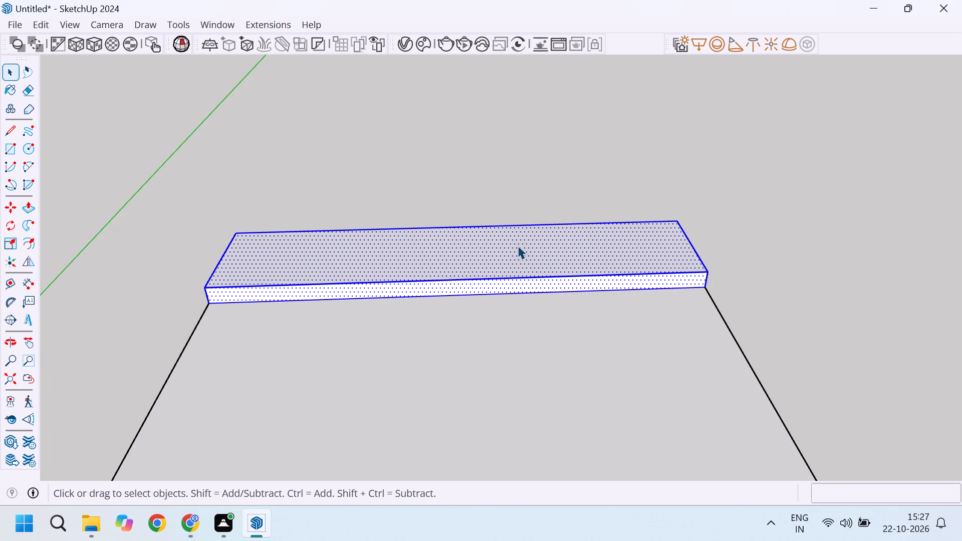
right_click(518, 245)
click(566, 149)
Copy the top face from inside the 4" base group and paste it in place outside the group.
triple_click(557, 258)
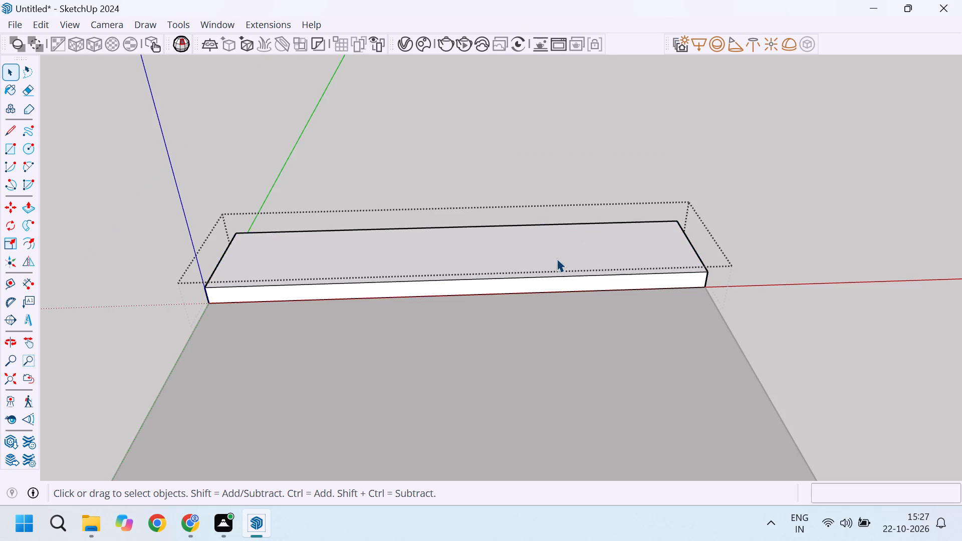
click(557, 258)
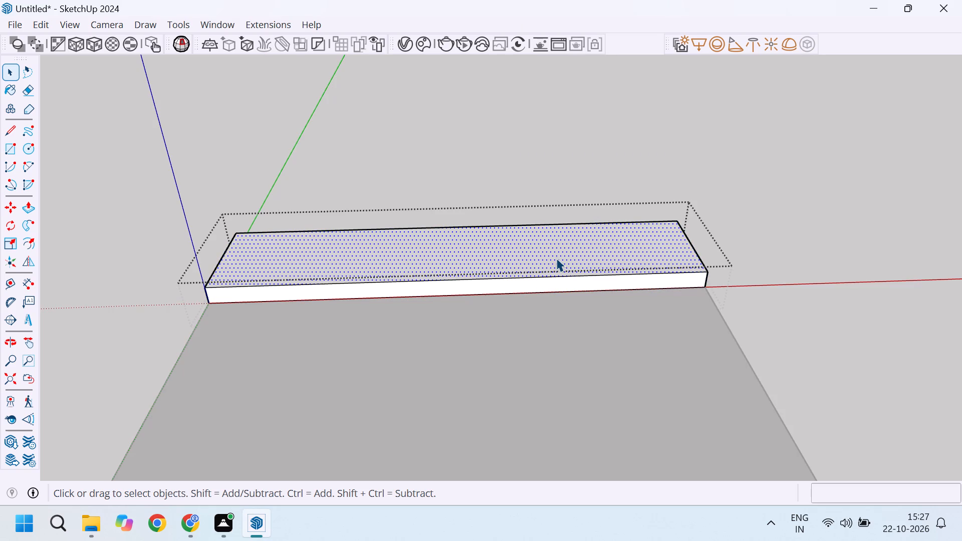
key(ctrl+c)
click(781, 240)
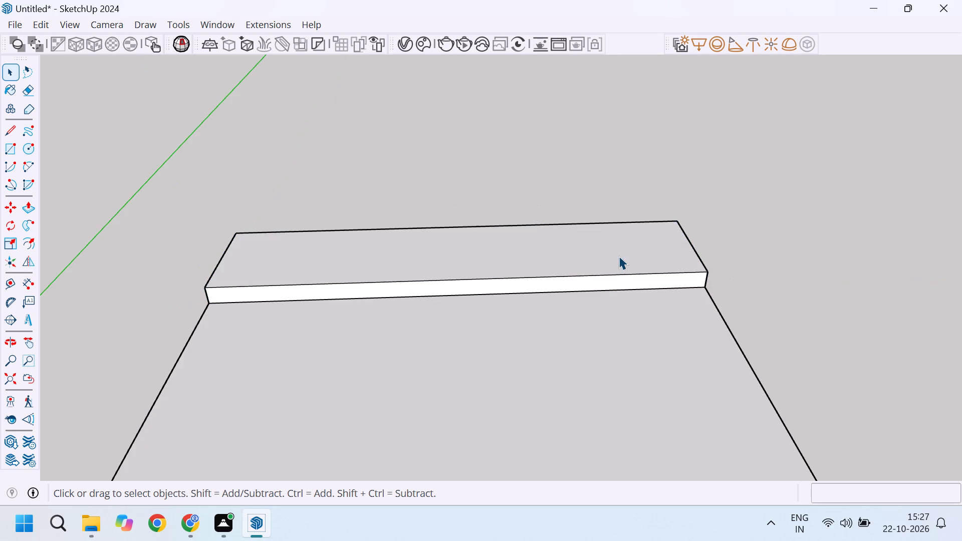
click(39, 24)
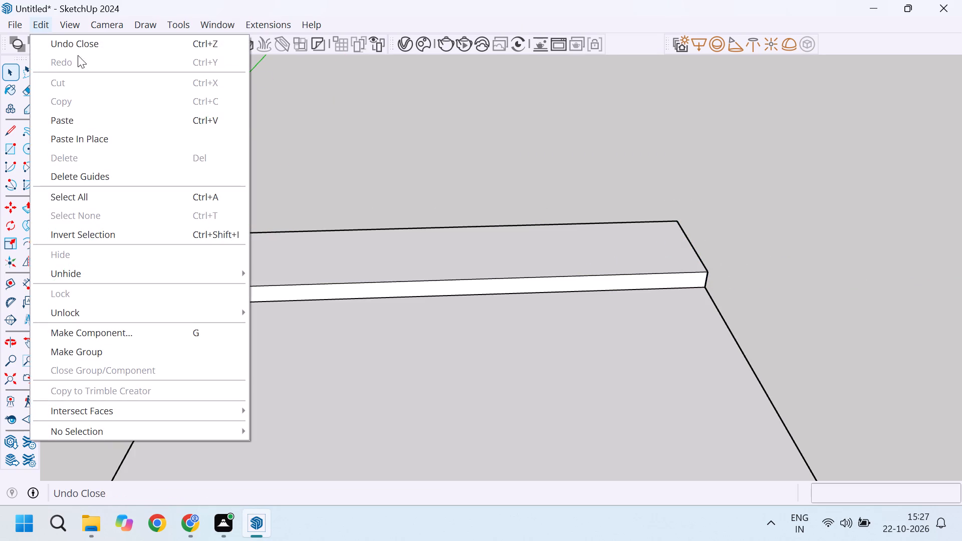
click(106, 137)
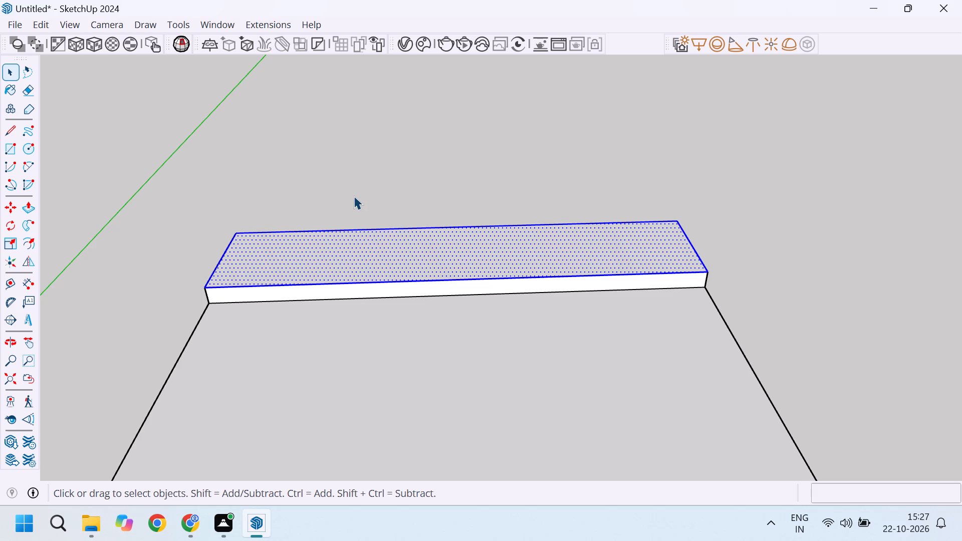
Push/Pull the pasted face up 2' to form a box above the base.
key(p)
click(379, 257)
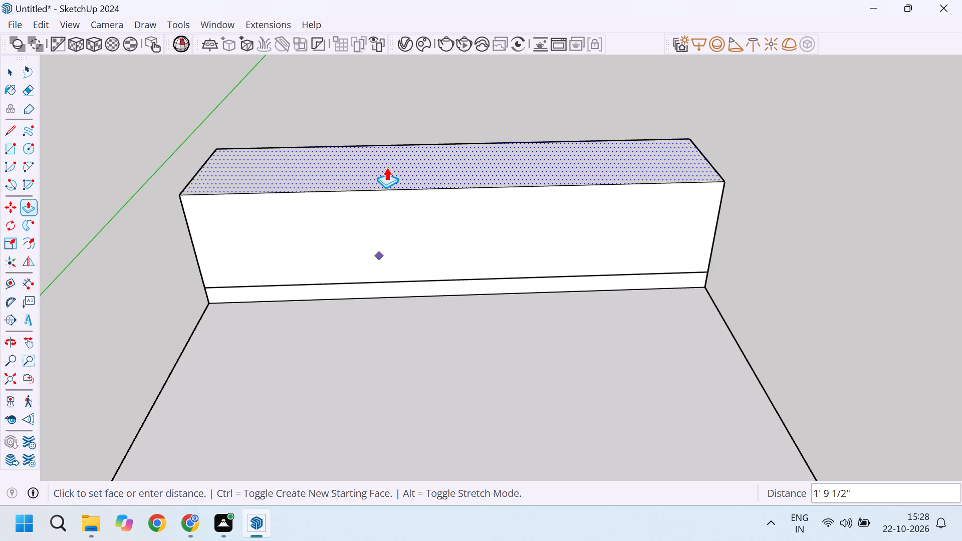
text(2')
key(Return)
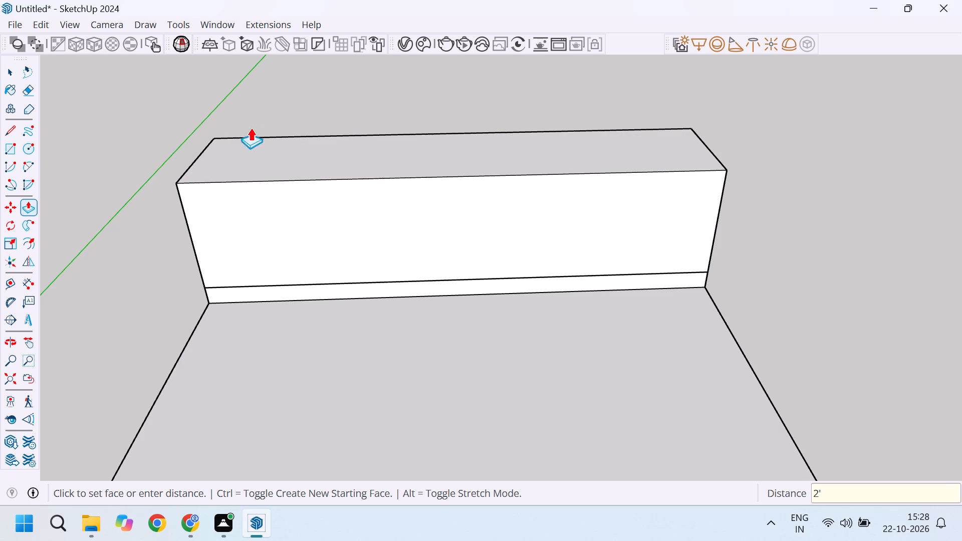
Select all the connected geometry of the 2' high box and make it a group.
scroll(365, 157, down, 2)
key(space)
triple_click(386, 157)
click(386, 157)
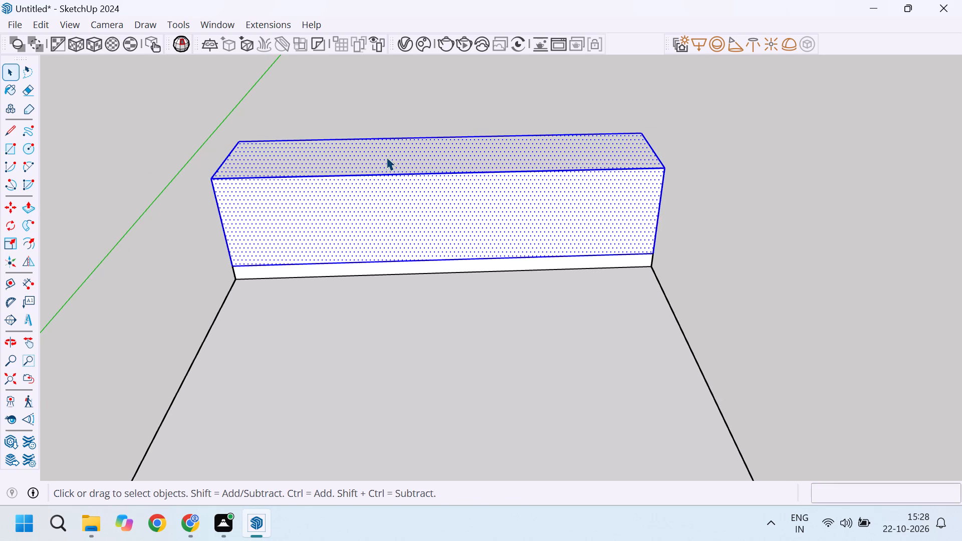
right_click(386, 157)
click(460, 145)
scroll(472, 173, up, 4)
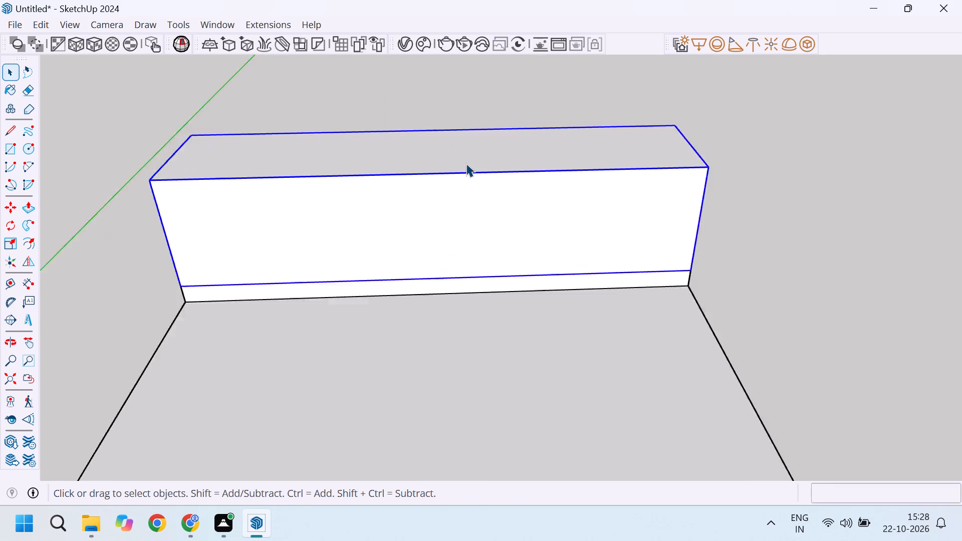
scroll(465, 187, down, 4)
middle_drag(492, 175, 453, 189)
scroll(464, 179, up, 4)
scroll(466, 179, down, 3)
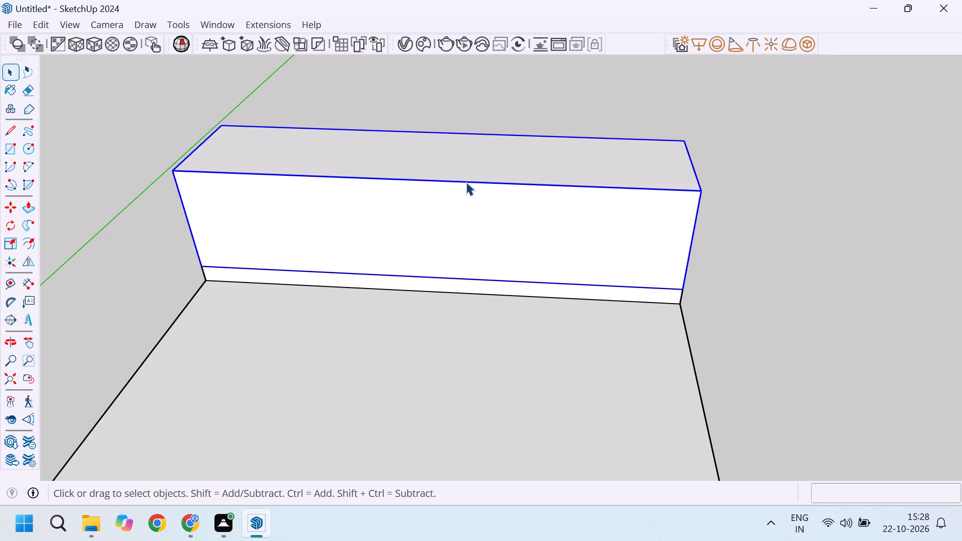
Examine the grouped 2' high box on its low base from several angles.
scroll(443, 234, down, 5)
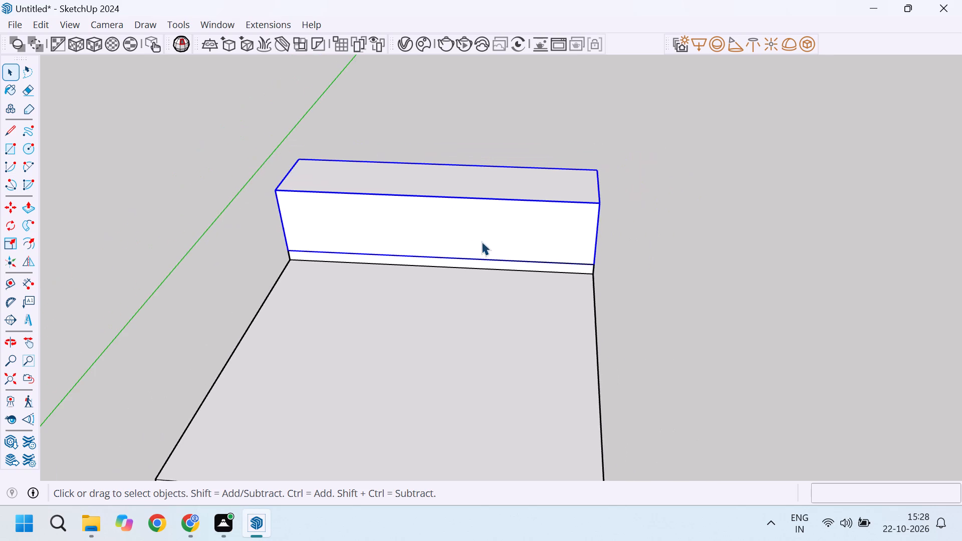
middle_drag(481, 243, 464, 197)
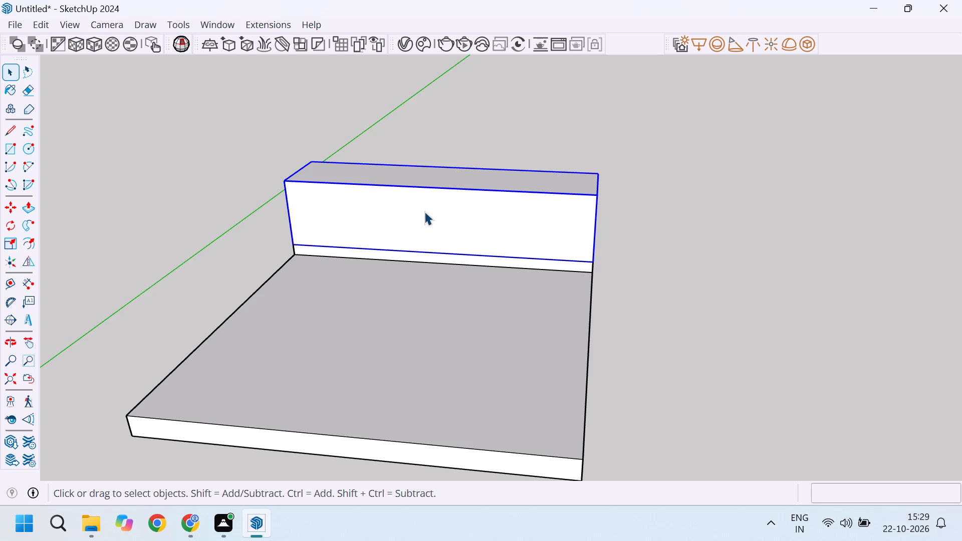
scroll(414, 211, down, 3)
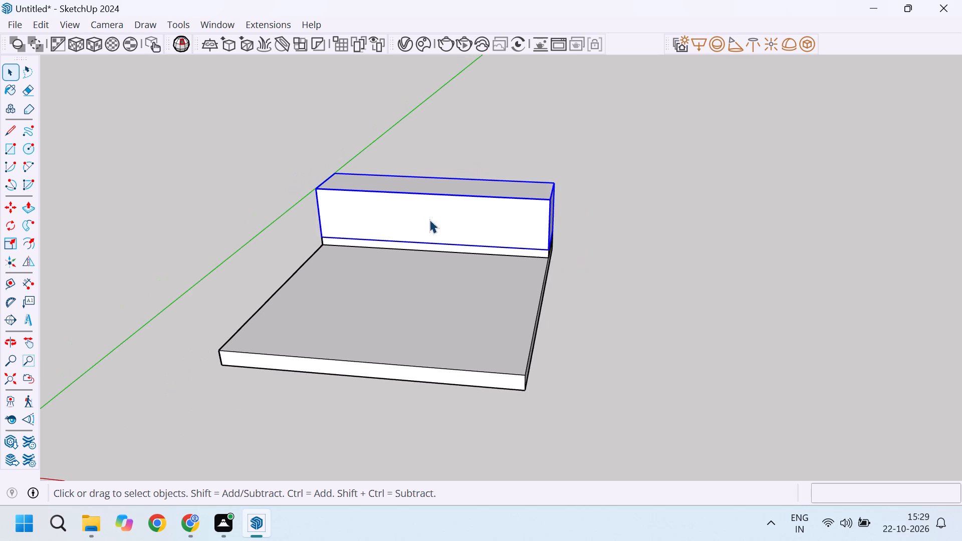
middle_drag(429, 219, 482, 196)
scroll(419, 227, up, 6)
middle_drag(433, 243, 466, 266)
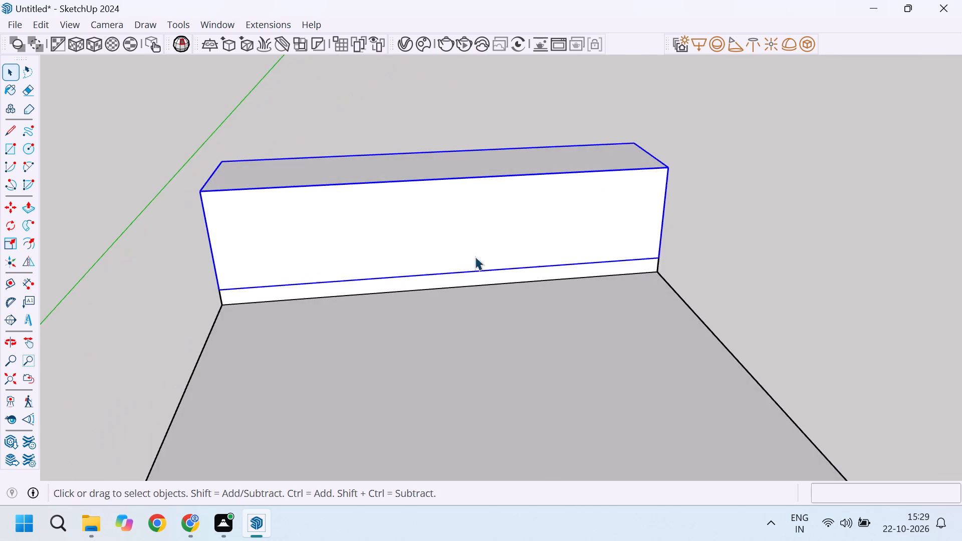
scroll(510, 262, down, 3)
scroll(479, 220, down, 3)
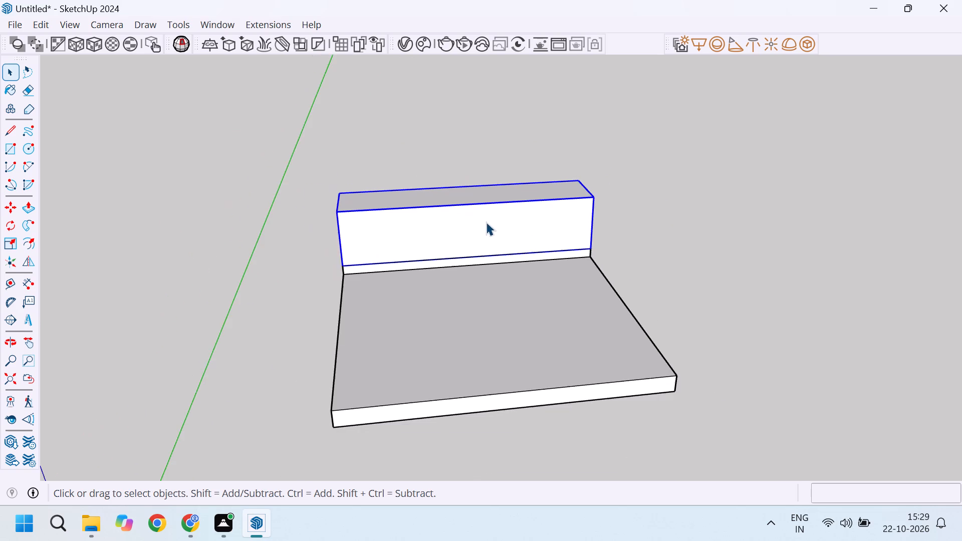
middle_drag(526, 242, 466, 227)
scroll(549, 239, up, 5)
middle_drag(611, 265, 424, 230)
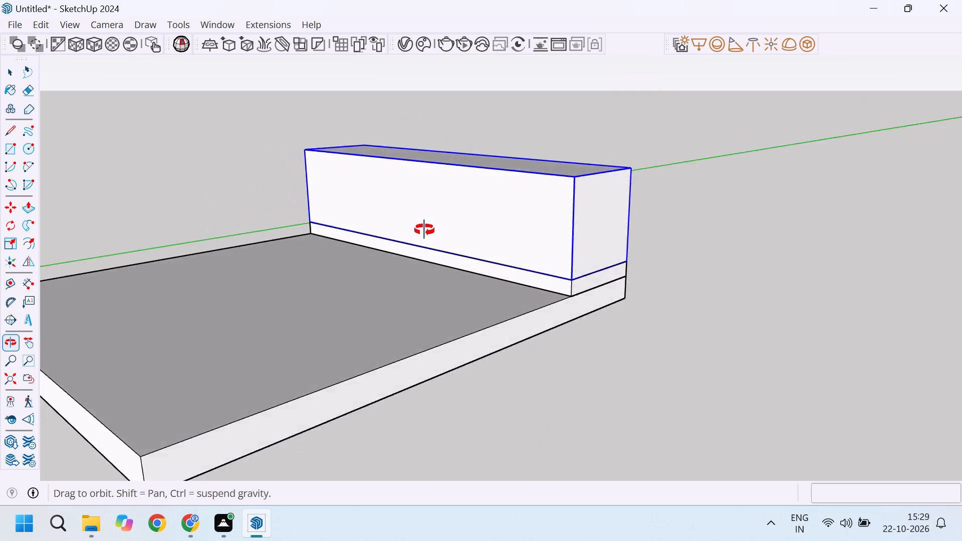
middle_drag(424, 230, 502, 252)
scroll(548, 270, up, 3)
scroll(582, 281, down, 4)
scroll(523, 223, down, 4)
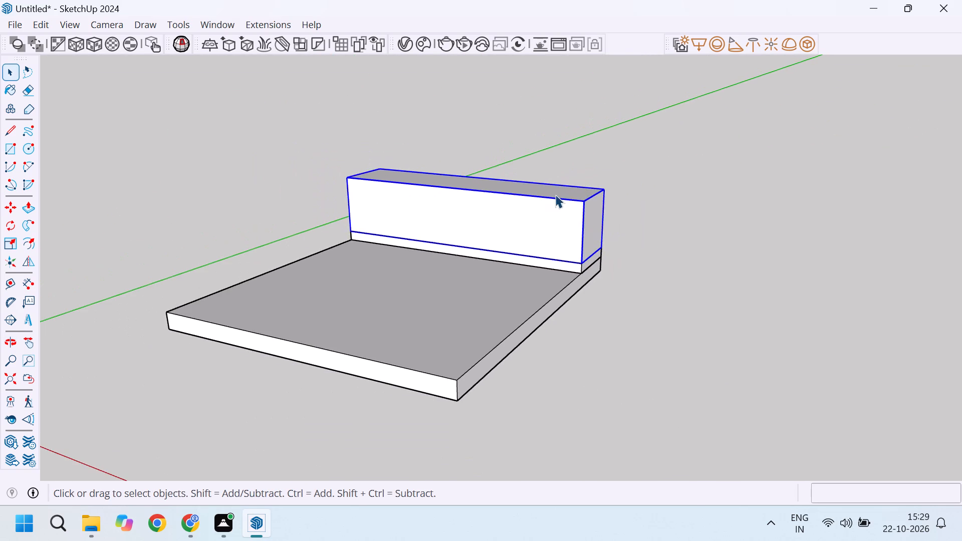
Copy the top face from inside the 2' high box group and paste it in place outside the group.
middle_drag(555, 194, 579, 269)
double_click(558, 195)
scroll(556, 195, up, 4)
click(556, 195)
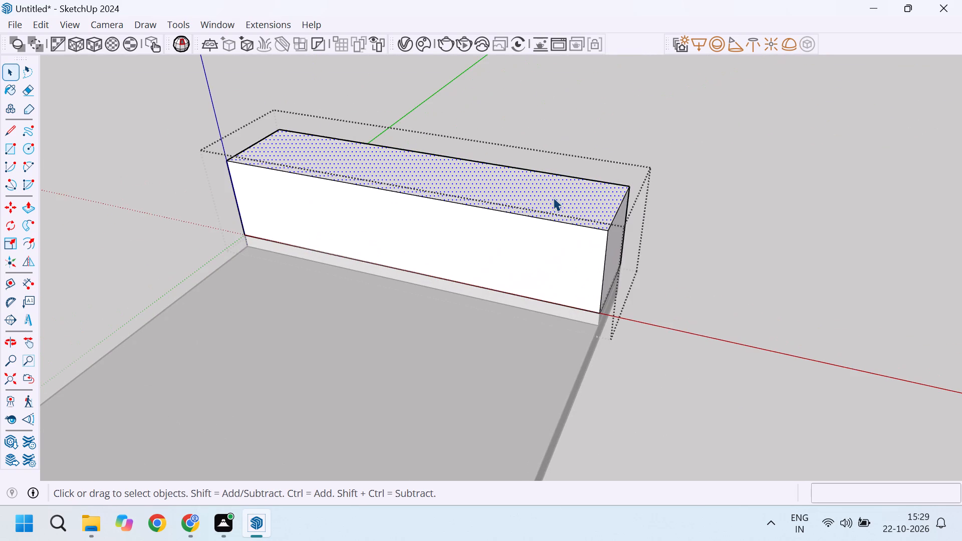
key(ctrl+c)
click(747, 226)
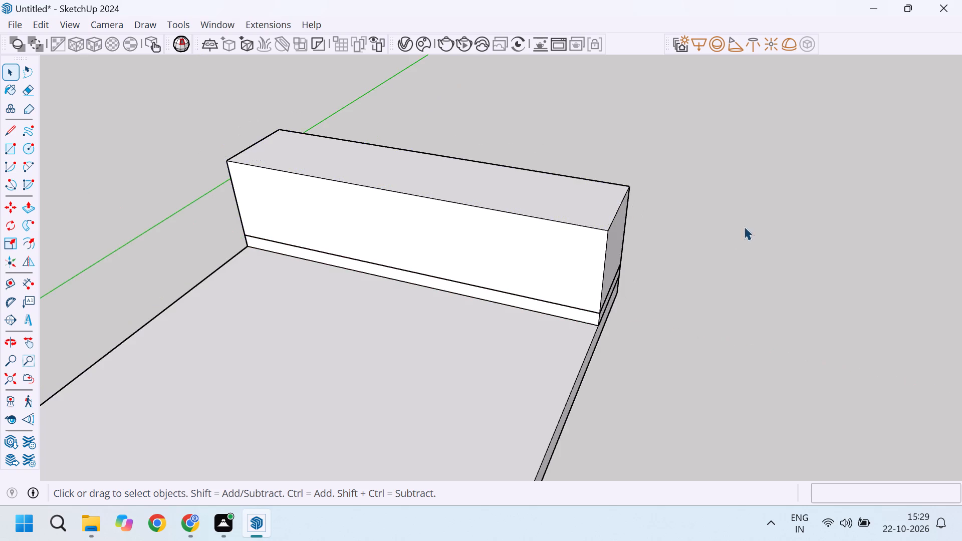
scroll(620, 234, down, 4)
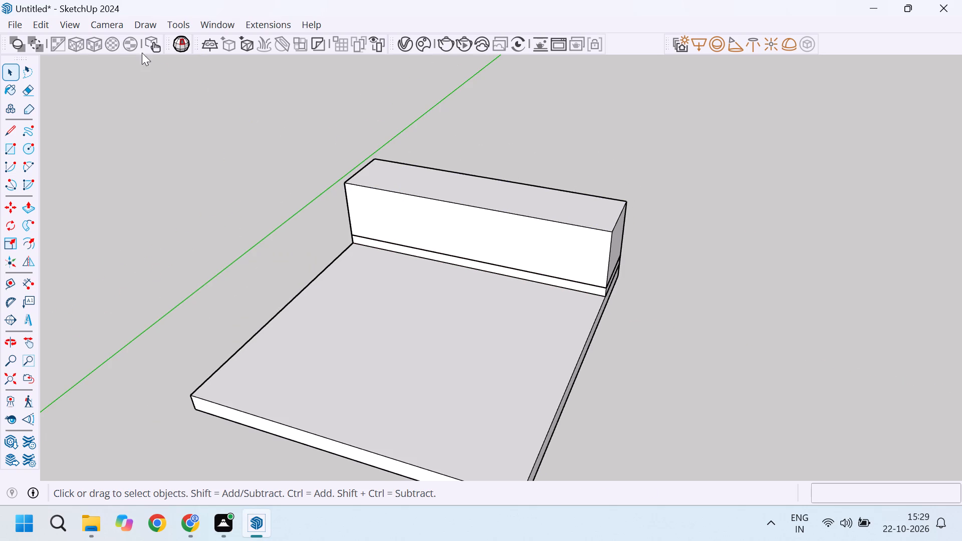
click(40, 24)
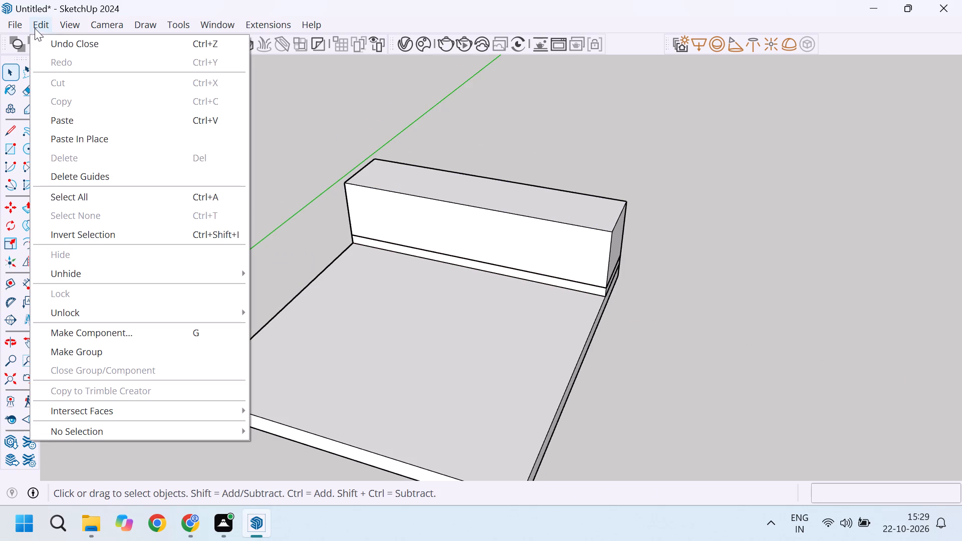
click(113, 135)
Push/Pull the pasted face up 1" to form a thin top slab on the box.
scroll(529, 235, up, 4)
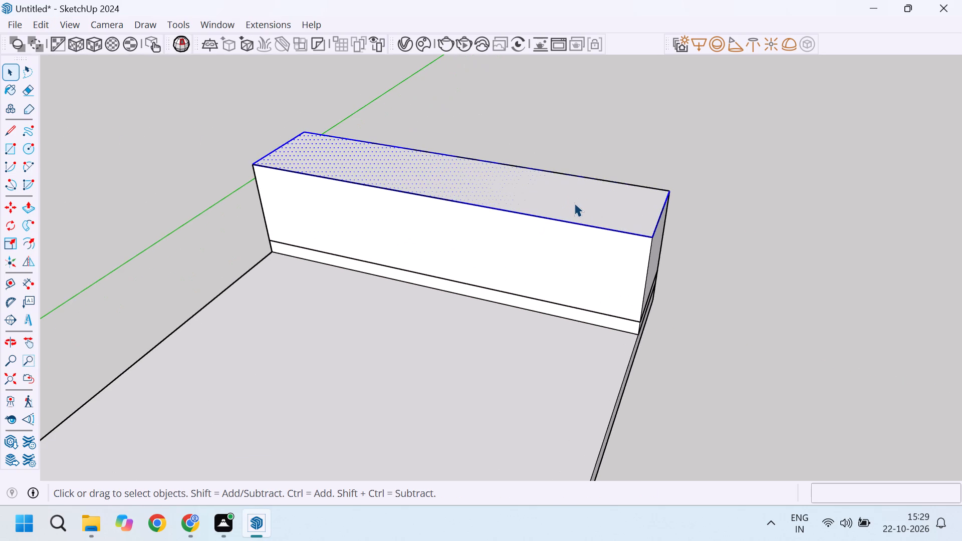
key(p)
click(579, 202)
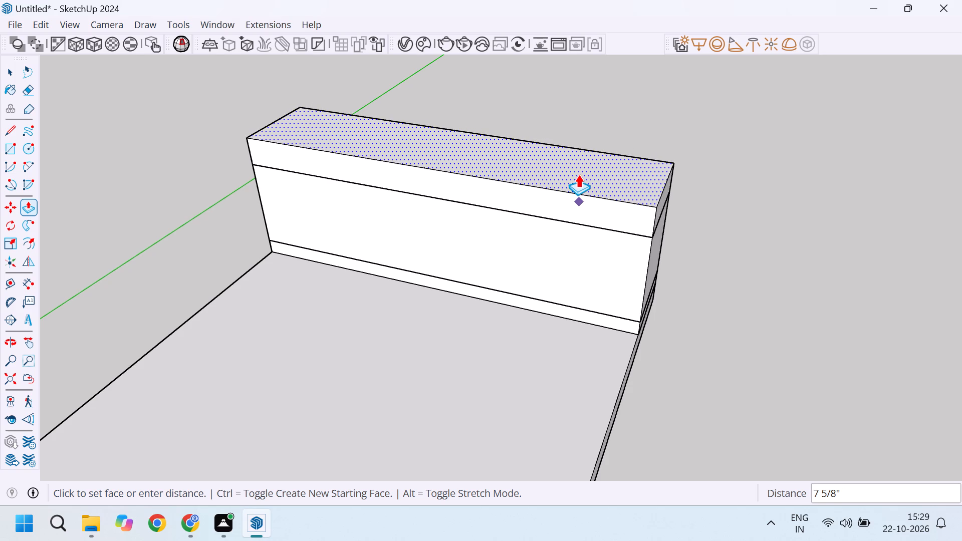
key(1)
key(Return)
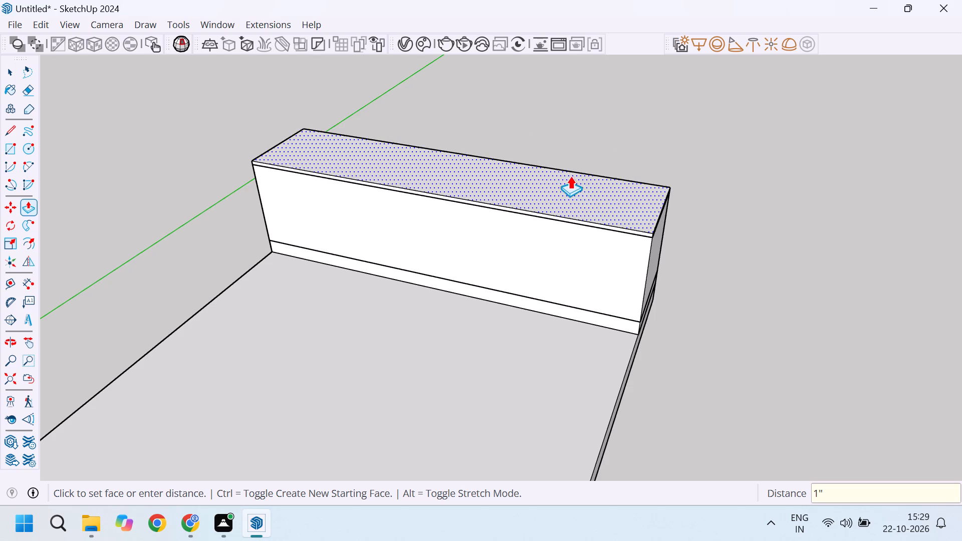
Select all the connected geometry of the 1" top slab and make it a group.
scroll(617, 205, up, 4)
middle_drag(659, 241, 613, 196)
scroll(632, 209, up, 2)
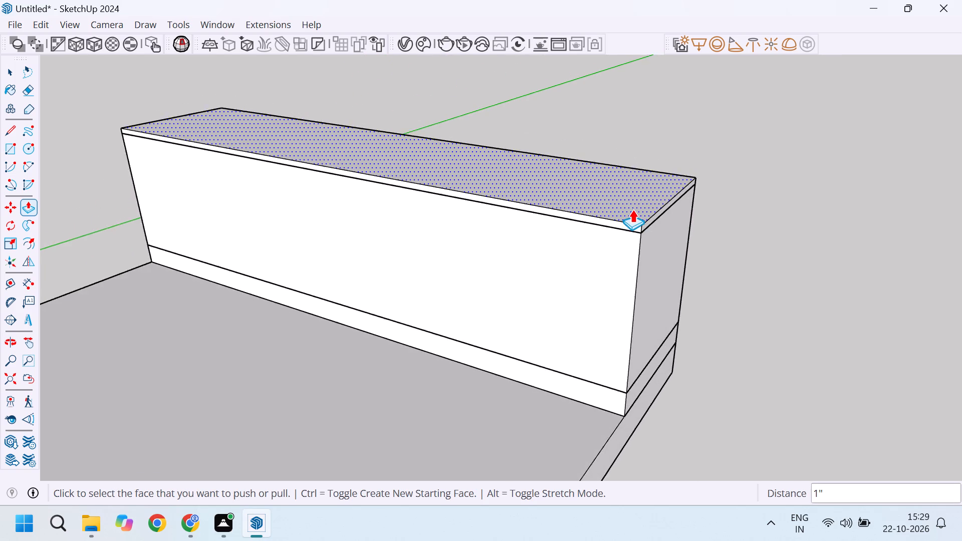
scroll(632, 209, up, 1)
key(space)
triple_click(634, 206)
click(634, 205)
right_click(634, 205)
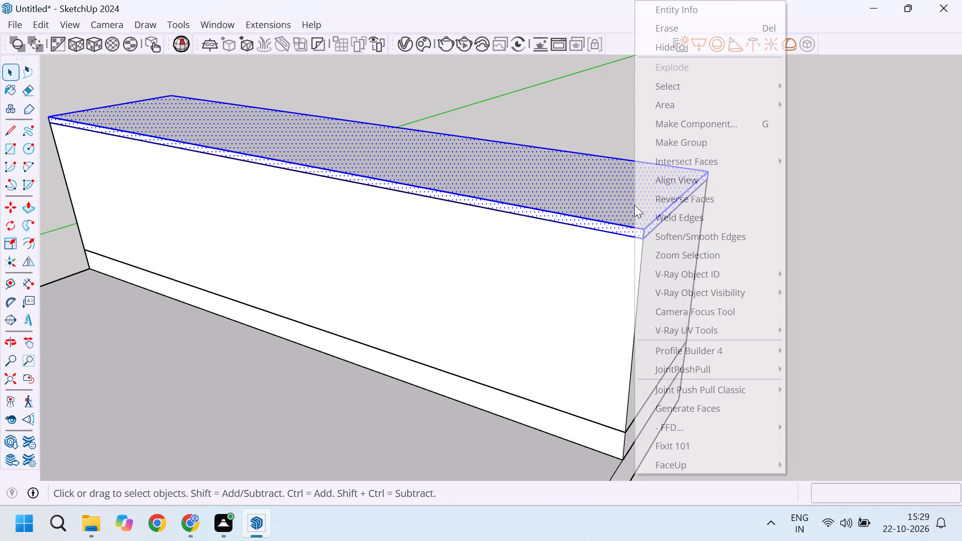
click(697, 142)
Inside the 4" base group, Push/Pull the front face inward 40 mm to recess the base beneath the box.
scroll(658, 242, down, 4)
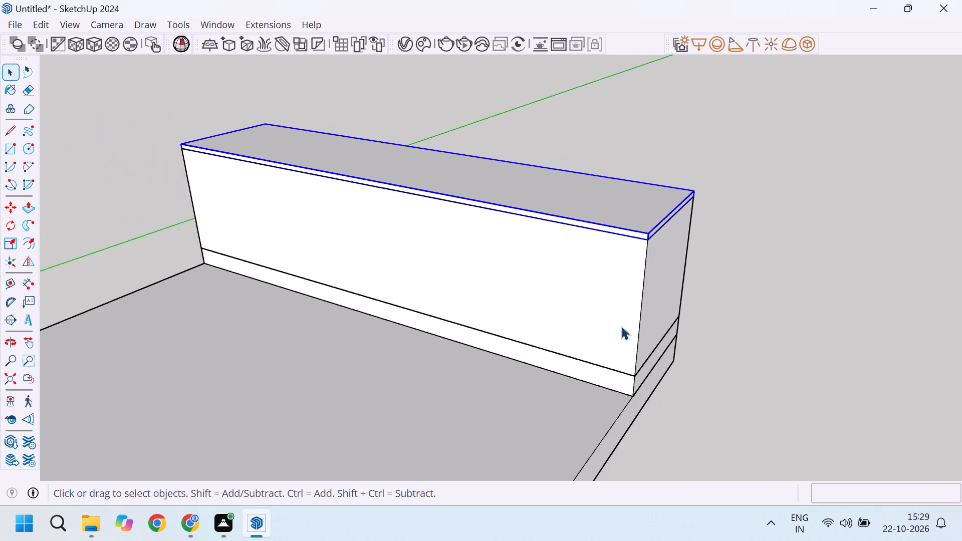
scroll(622, 333, up, 4)
scroll(602, 393, down, 4)
click(613, 389)
double_click(611, 398)
scroll(611, 398, up, 4)
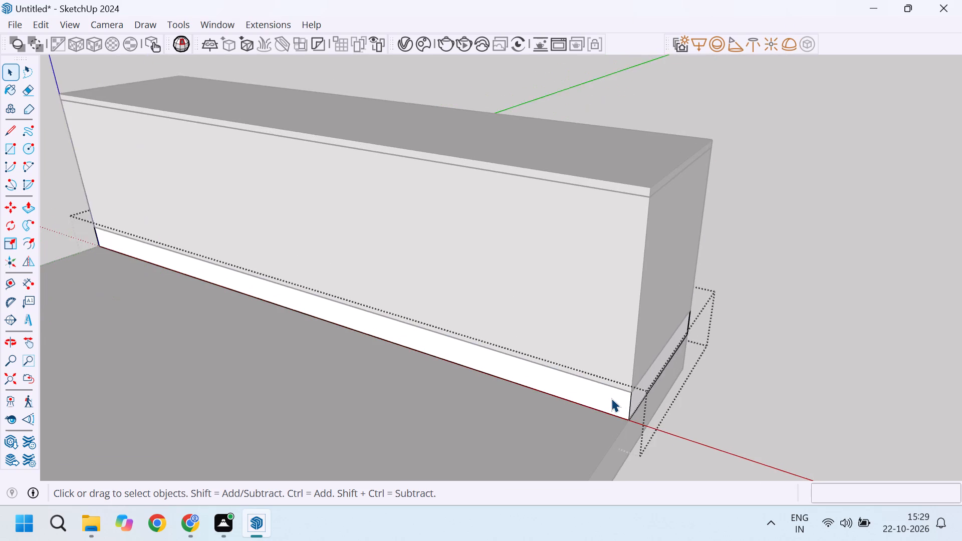
key(p)
click(601, 402)
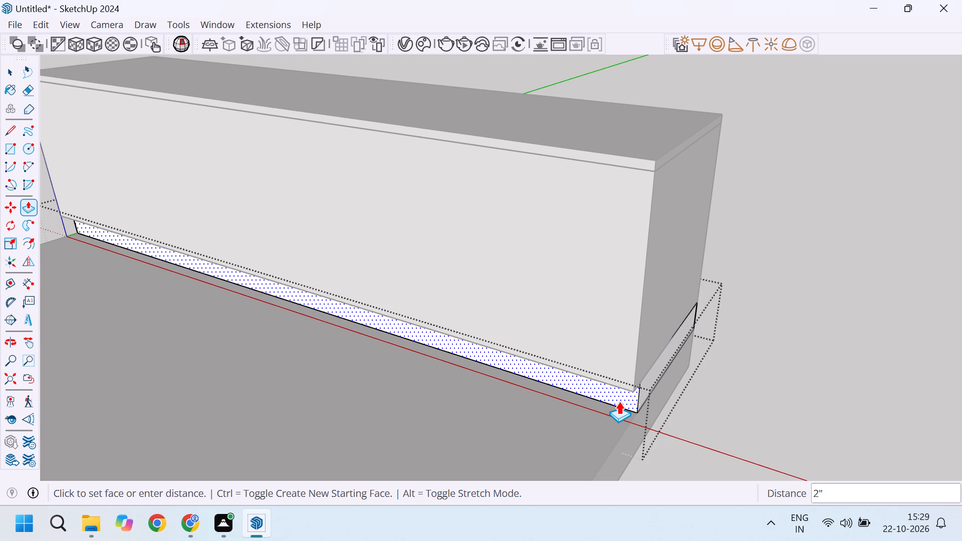
text(40)
text(mm)
key(Return)
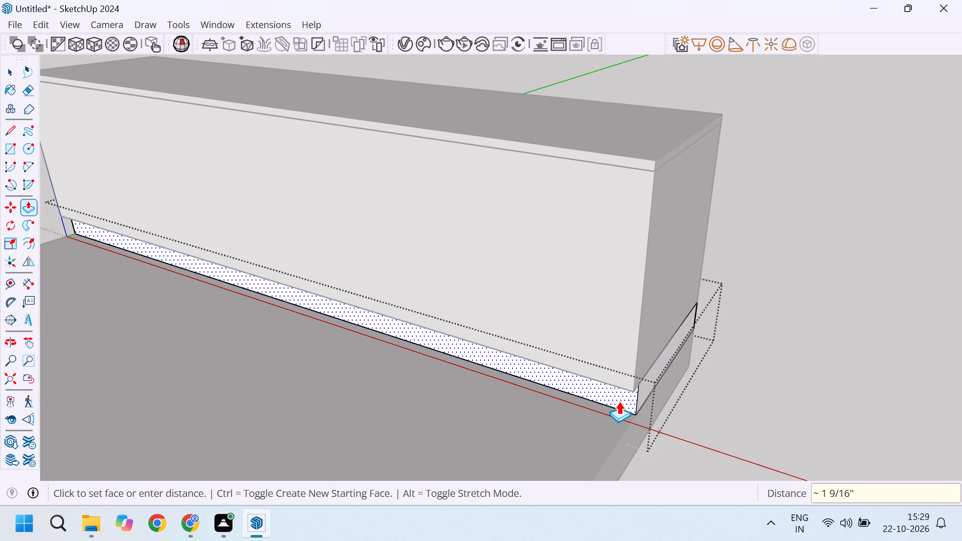
scroll(647, 406, up, 3)
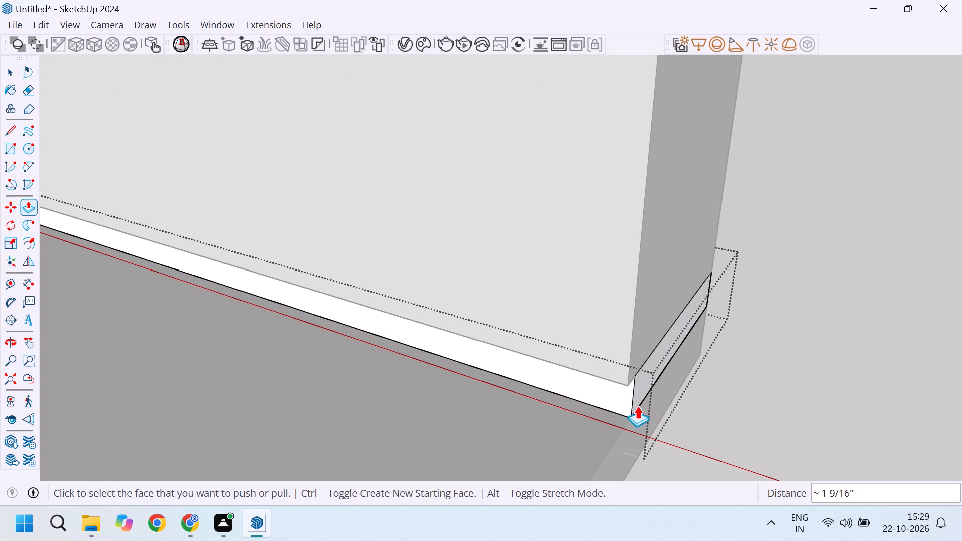
key(space)
scroll(592, 412, down, 3)
click(853, 391)
Examine the recessed base, box and top slab from several angles and distances.
middle_drag(689, 397, 534, 311)
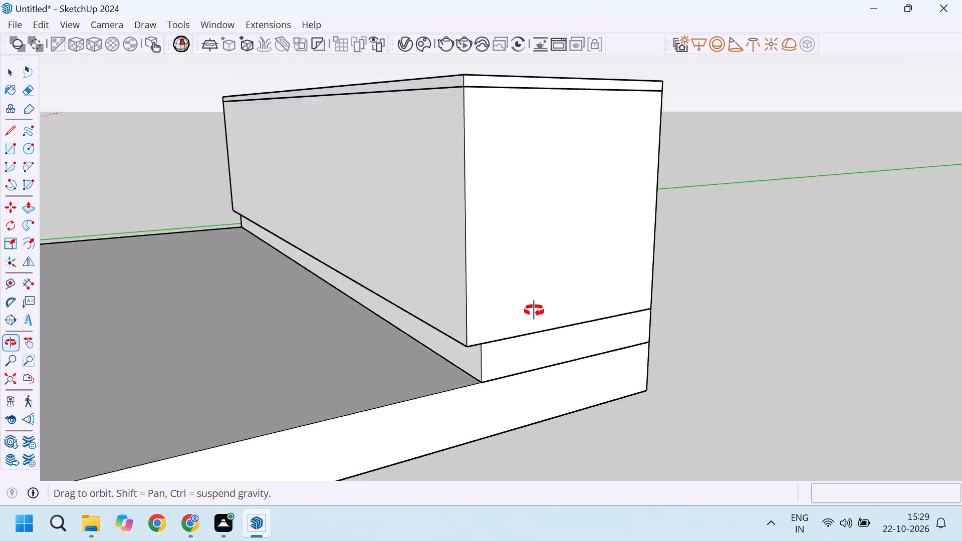
middle_drag(534, 311, 613, 337)
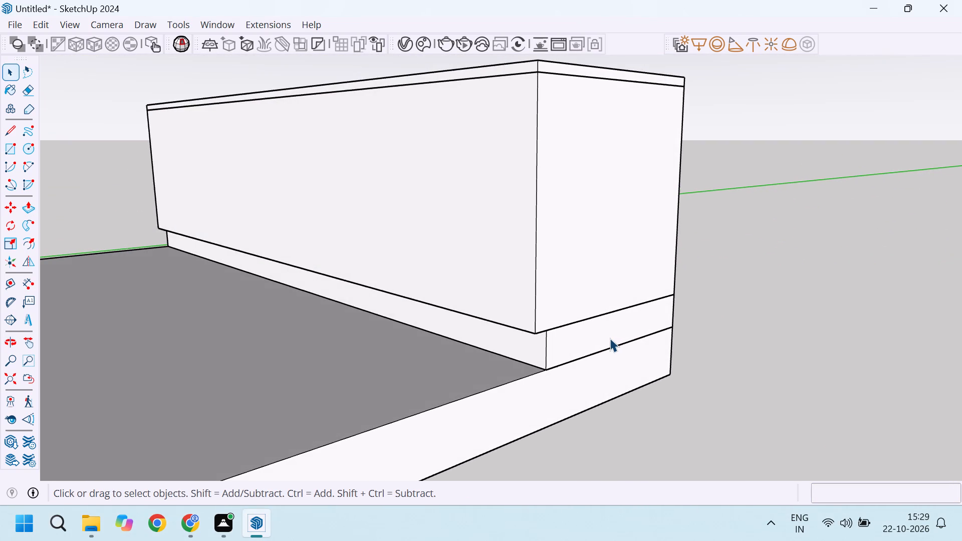
scroll(590, 328, down, 4)
middle_drag(496, 348, 603, 369)
scroll(554, 356, down, 5)
middle_drag(698, 347, 690, 347)
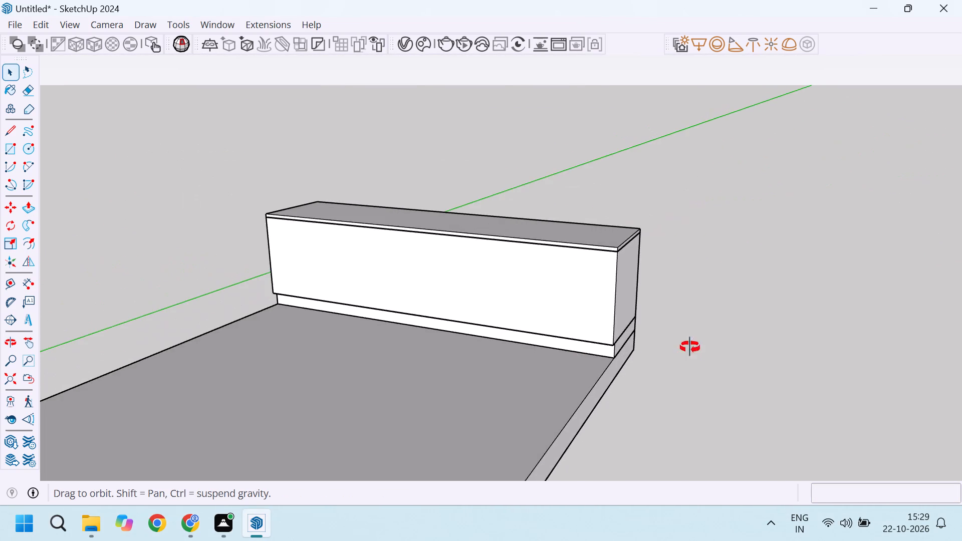
middle_drag(690, 347, 642, 387)
scroll(543, 317, down, 4)
scroll(564, 286, up, 4)
middle_drag(493, 309, 536, 319)
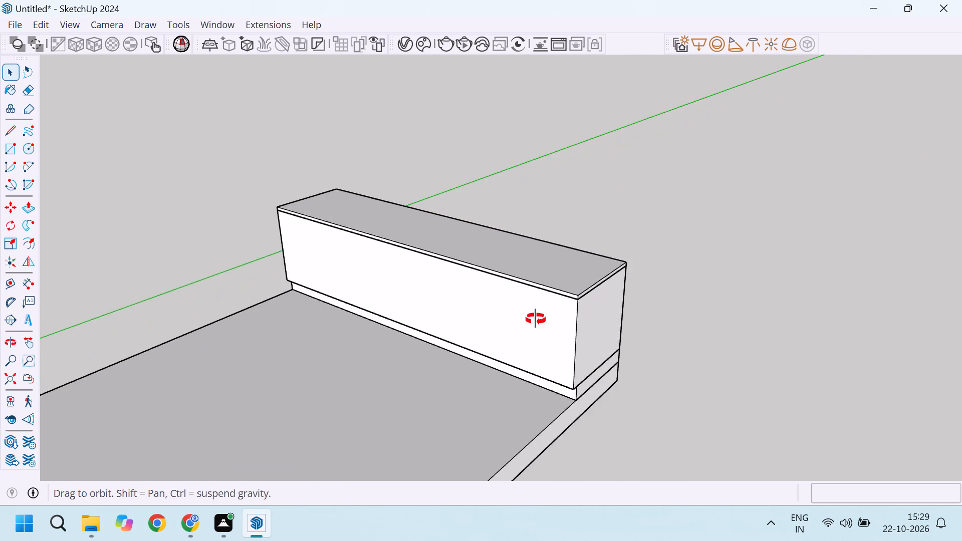
middle_drag(536, 319, 569, 321)
scroll(518, 316, down, 3)
middle_drag(472, 335, 575, 331)
scroll(500, 311, down, 3)
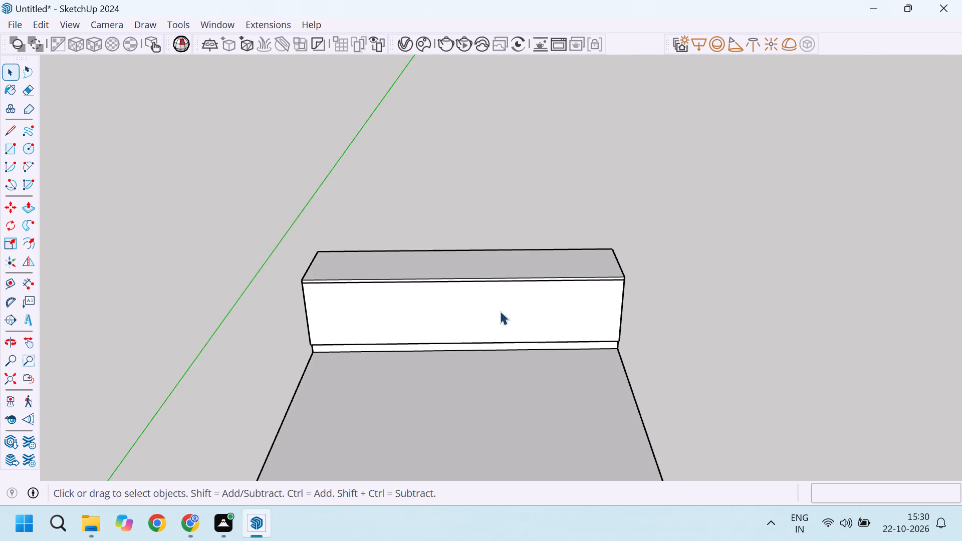
scroll(548, 338, up, 5)
scroll(578, 312, down, 2)
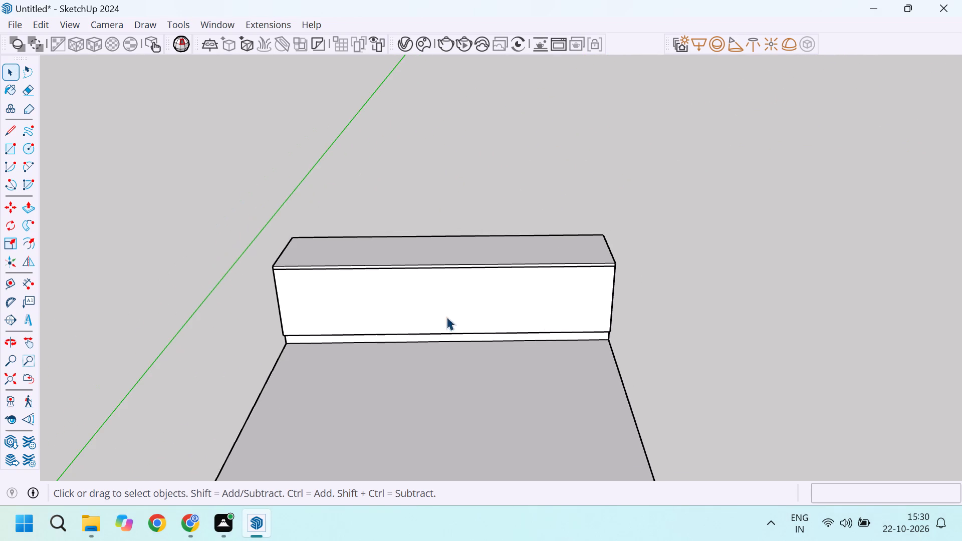
scroll(292, 305, up, 2)
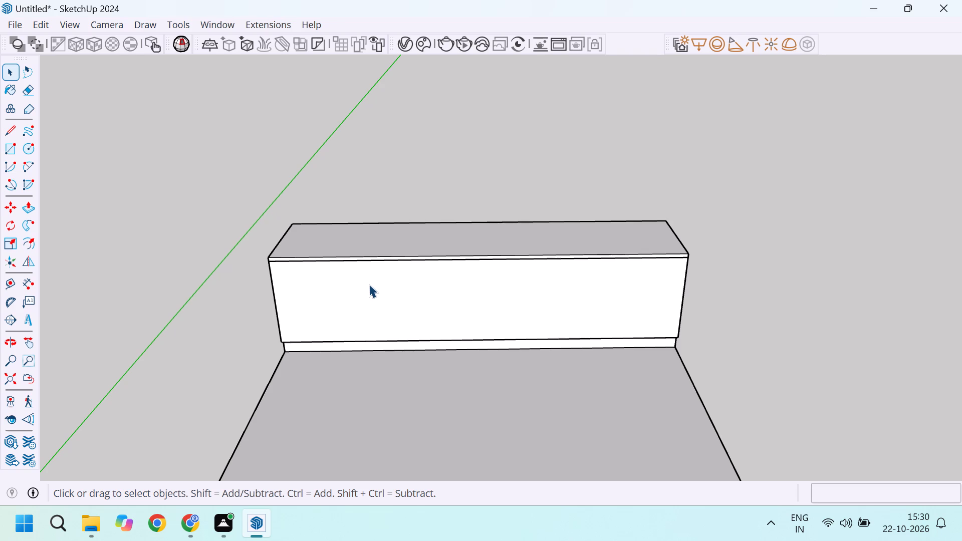
middle_drag(321, 287, 354, 237)
middle_click(354, 236)
scroll(342, 317, up, 3)
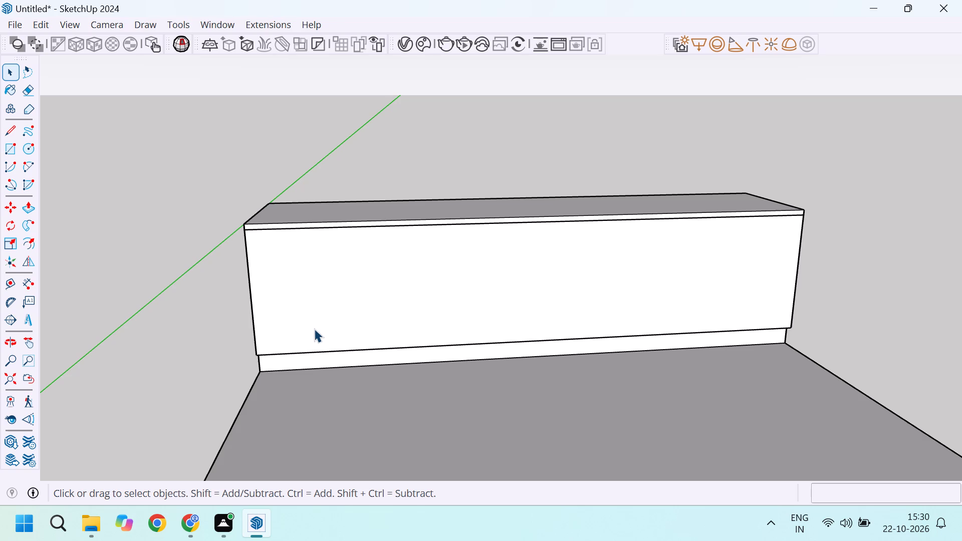
scroll(314, 329, down, 3)
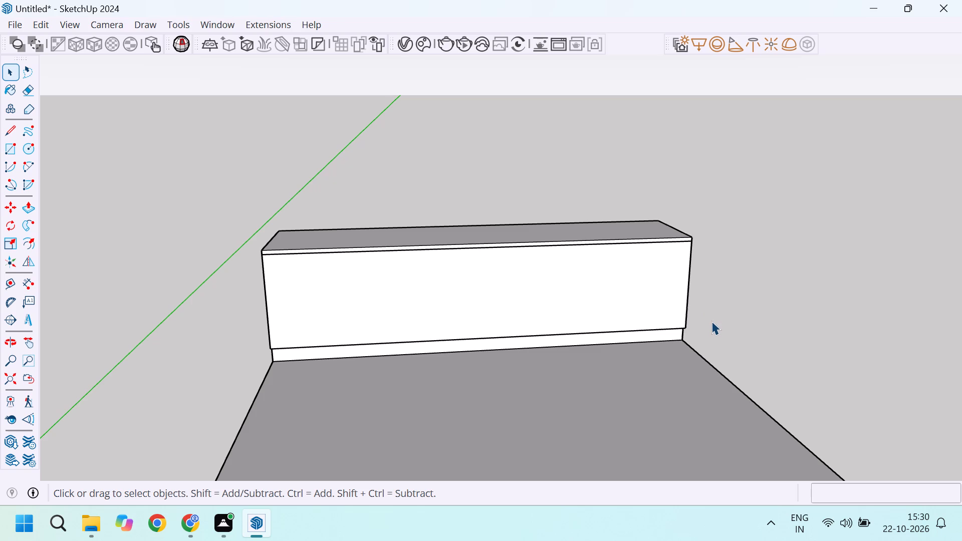
scroll(679, 294, up, 3)
scroll(666, 296, down, 2)
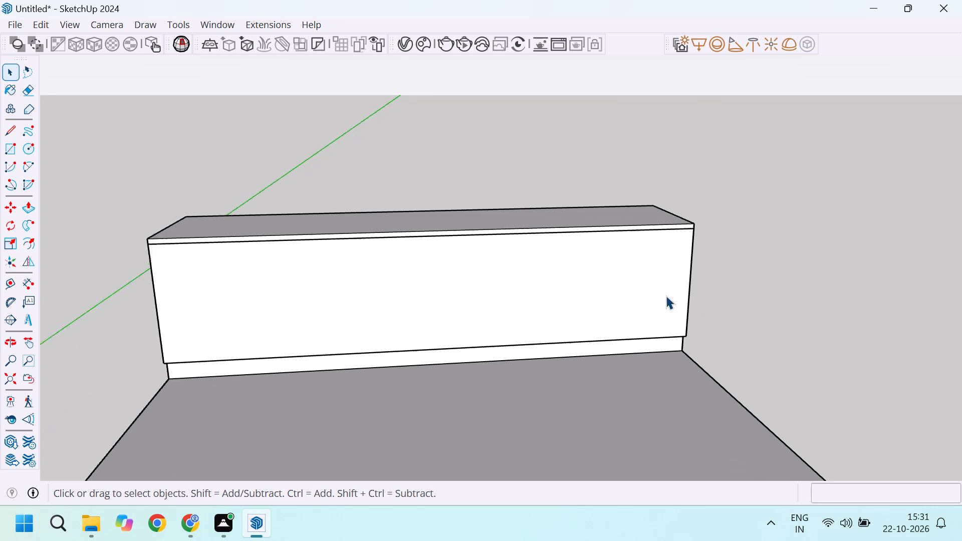
Inside the cabinet body group, Push/Pull the front face inward 1" to set the body back beneath the top slab.
scroll(659, 284, up, 4)
double_click(661, 281)
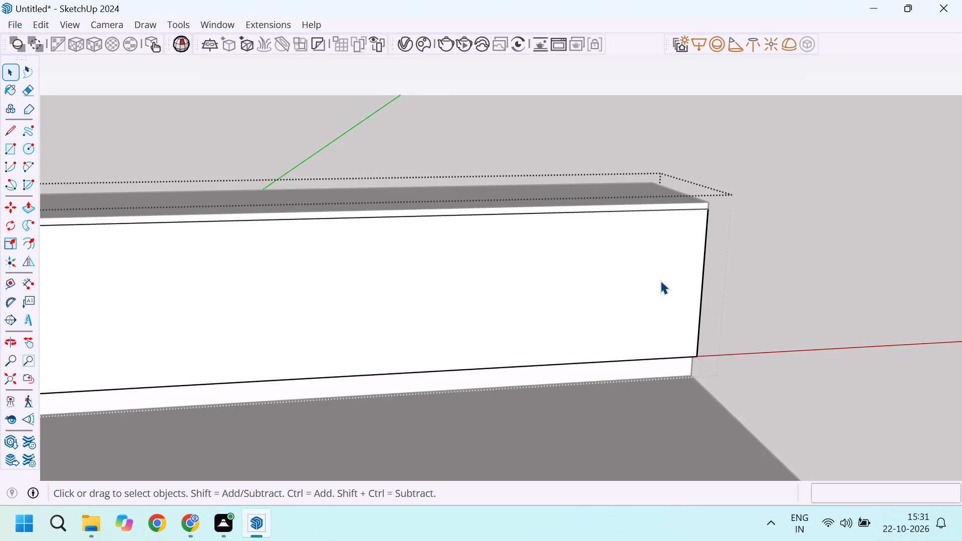
click(660, 281)
key(p)
click(660, 281)
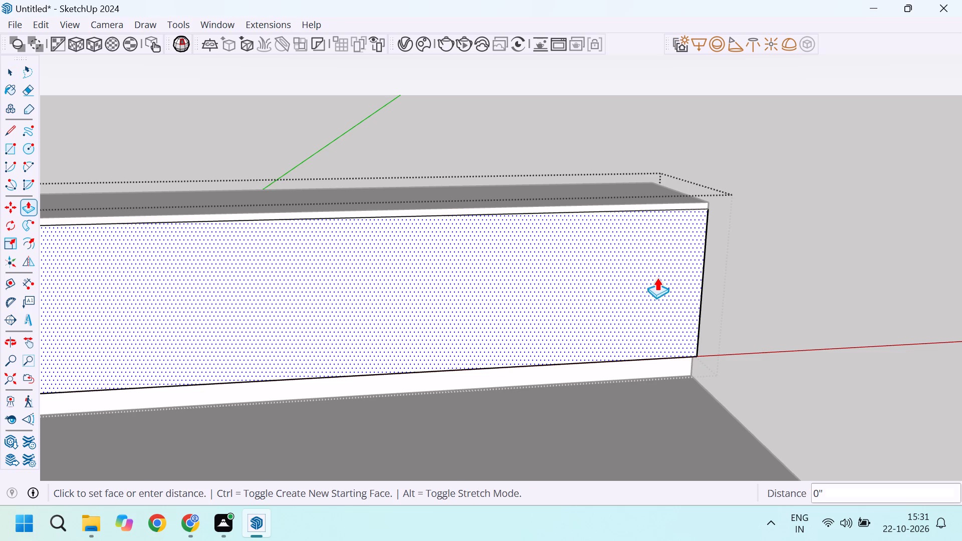
key(1)
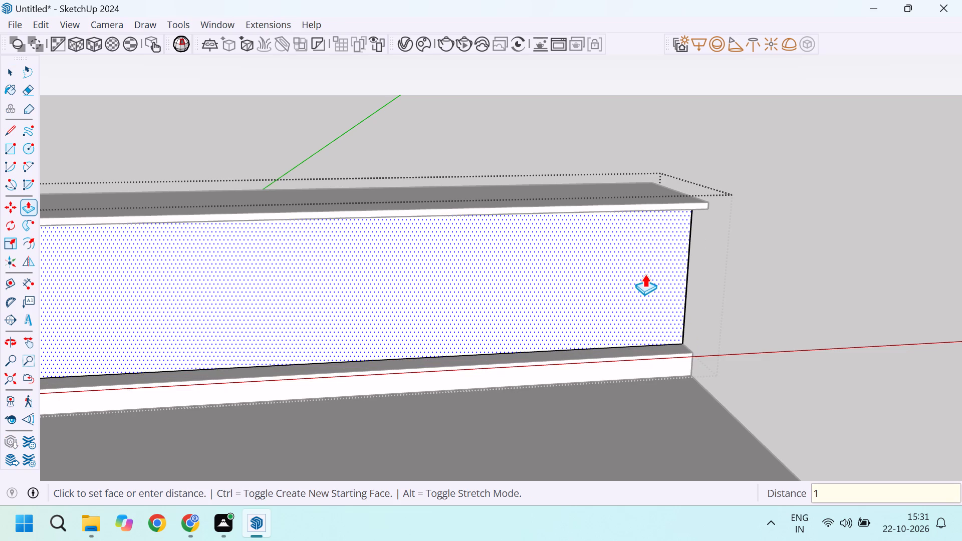
key(Return)
key(space)
click(837, 268)
Copy the cabinet body's front face out of its group and paste it in place at the model's top level.
middle_drag(800, 277, 710, 297)
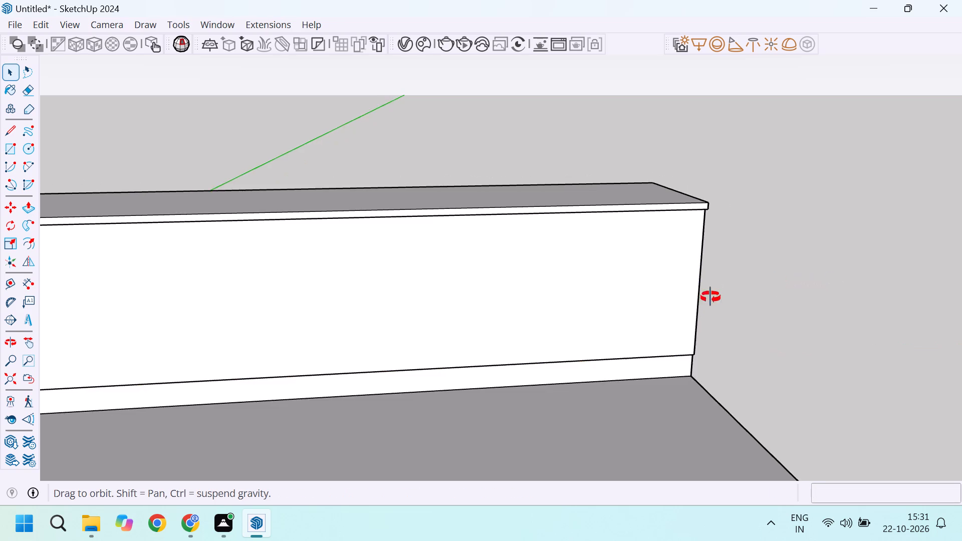
middle_drag(710, 297, 491, 235)
scroll(506, 270, up, 4)
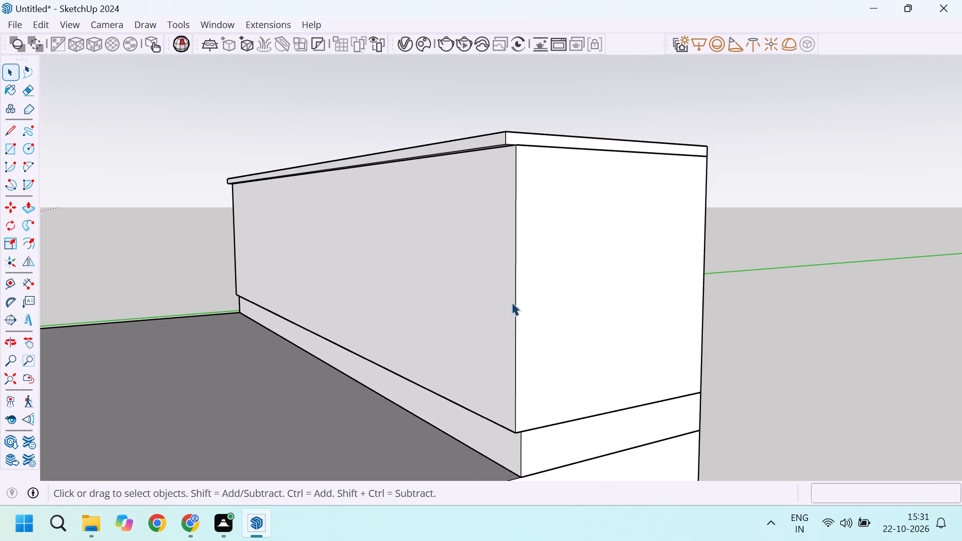
scroll(716, 287, down, 3)
middle_drag(533, 305, 599, 332)
scroll(612, 332, up, 3)
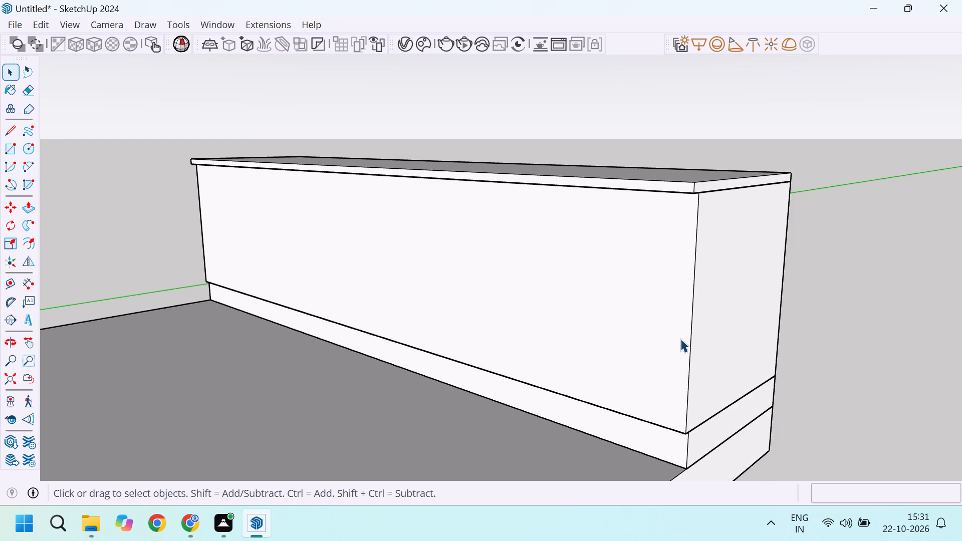
scroll(676, 336, up, 3)
double_click(673, 335)
click(661, 327)
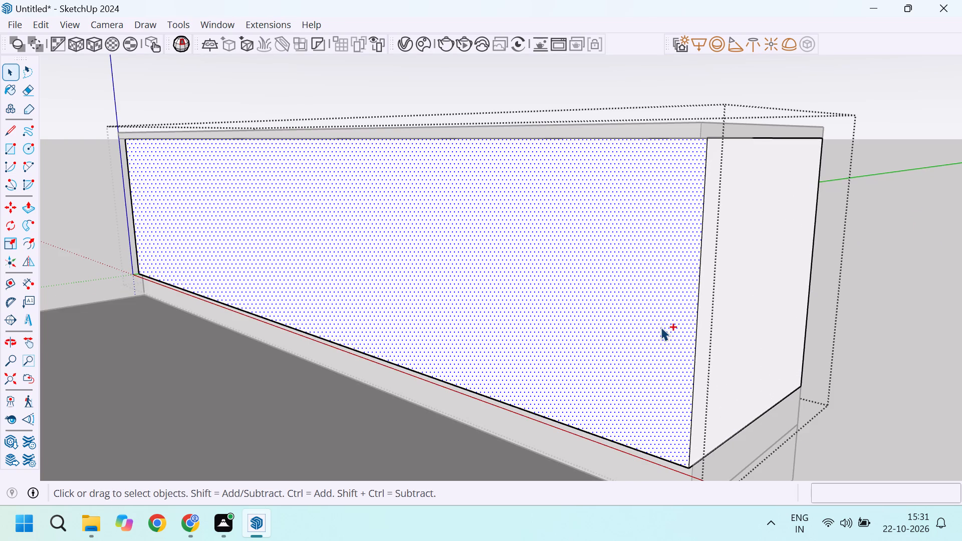
key(ctrl+c)
scroll(679, 338, down, 4)
click(852, 321)
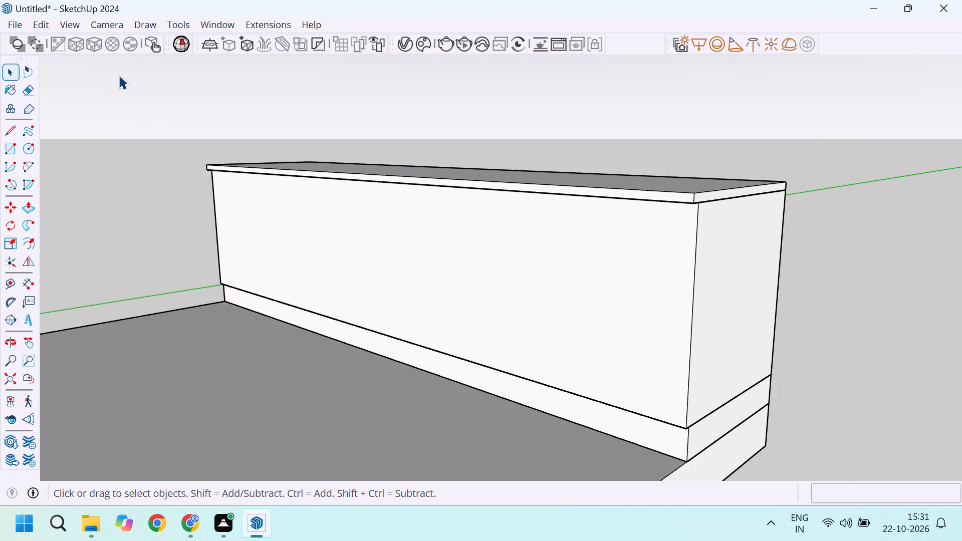
click(42, 25)
click(125, 139)
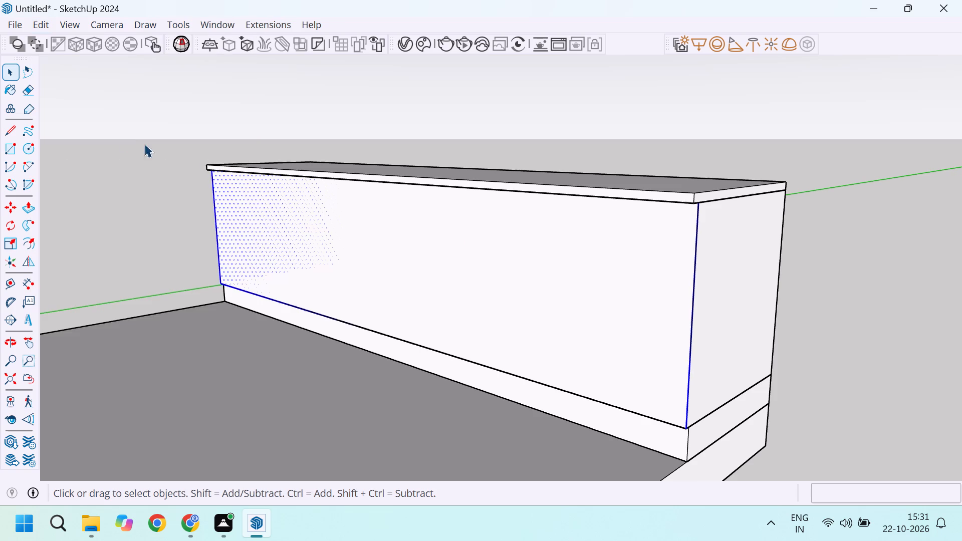
Push/Pull the pasted face outward 1" to form a front panel on the cabinet body.
key(p)
click(596, 275)
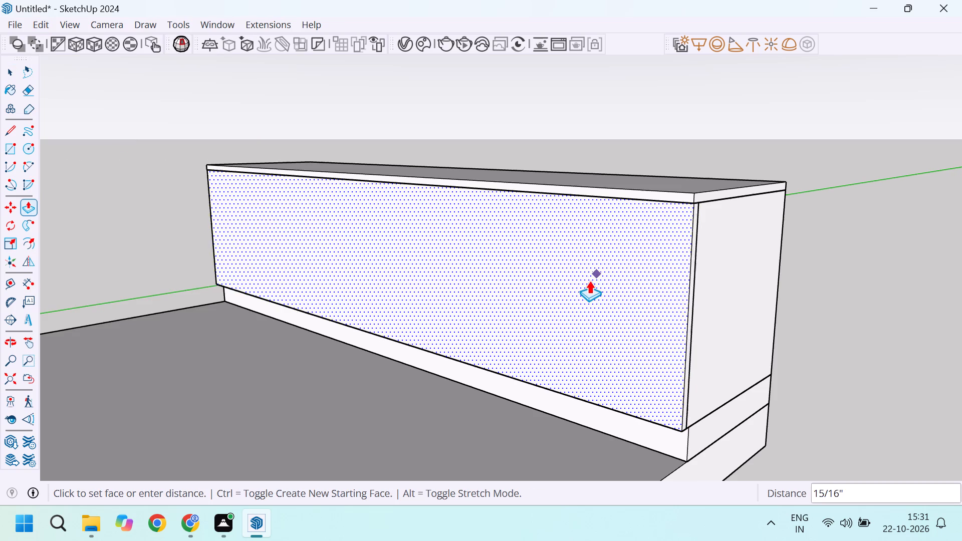
key(1)
key(Return)
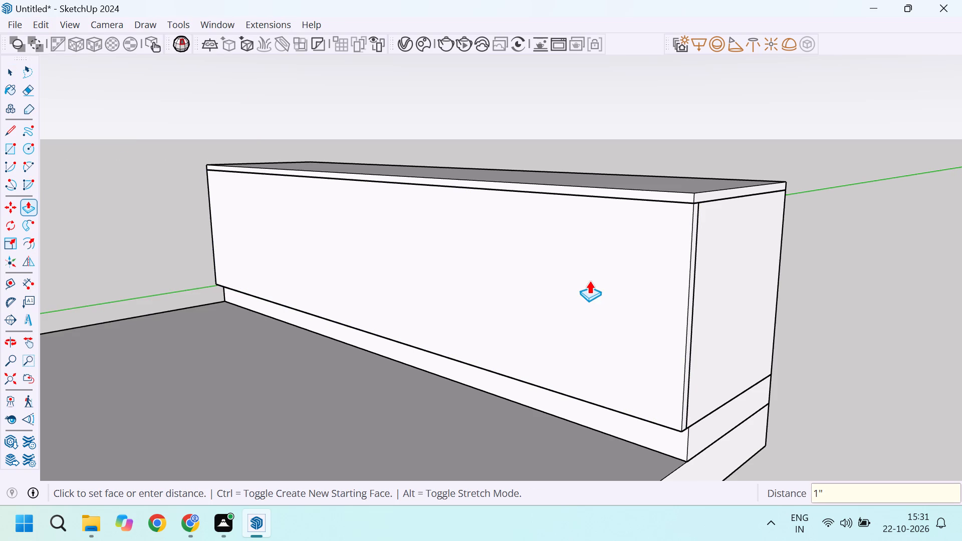
Select all the connected geometry of the 1" front panel and make it a group.
key(space)
triple_click(585, 283)
right_click(585, 282)
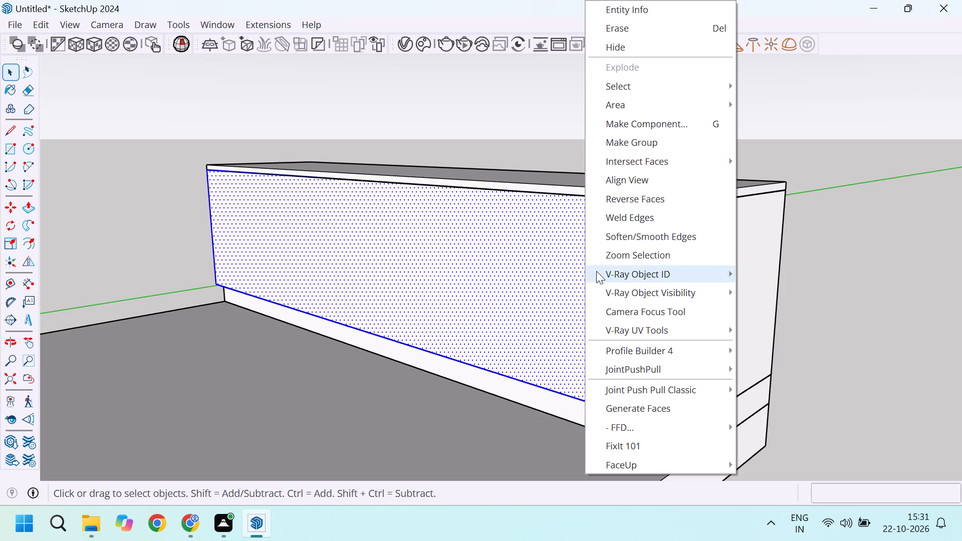
click(633, 148)
click(855, 353)
Inside the front panel group, copy the right-hand vertical edge 1" inward to mark off a narrow strip on the face.
scroll(855, 352, down, 3)
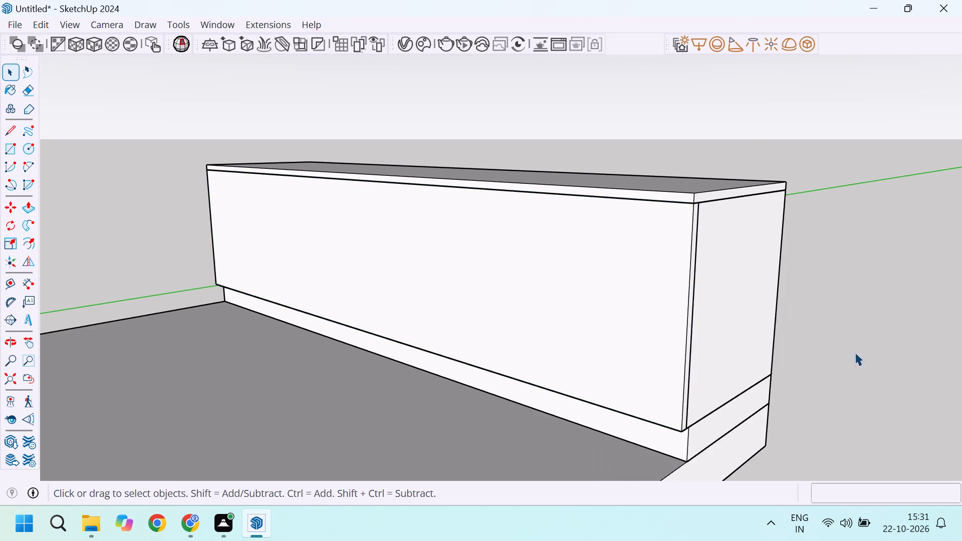
scroll(855, 352, down, 2)
middle_drag(655, 359, 769, 378)
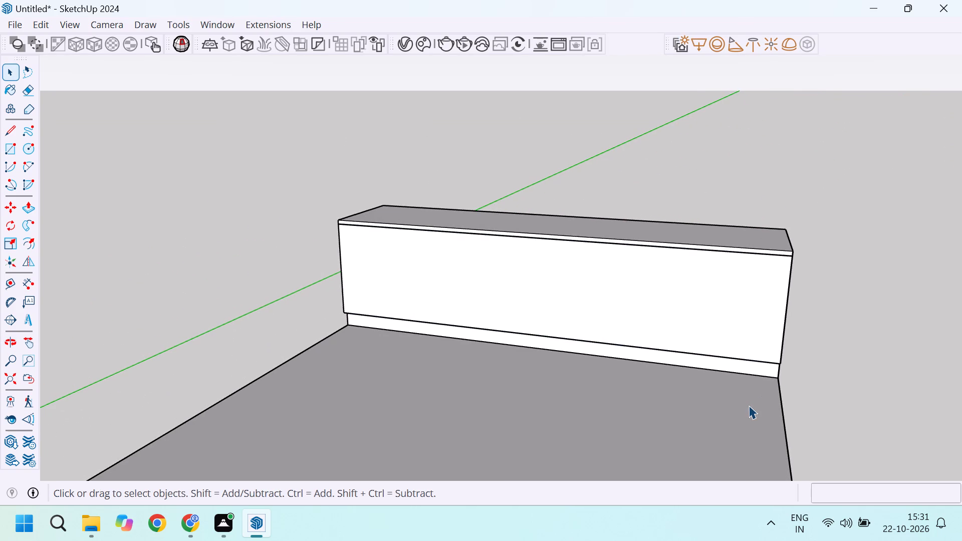
scroll(745, 326, up, 2)
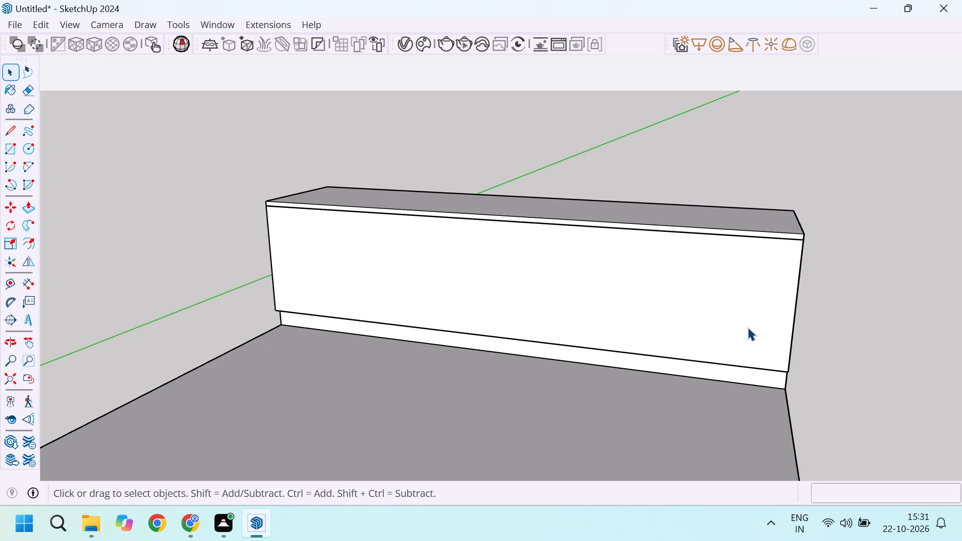
double_click(763, 311)
scroll(778, 321, up, 3)
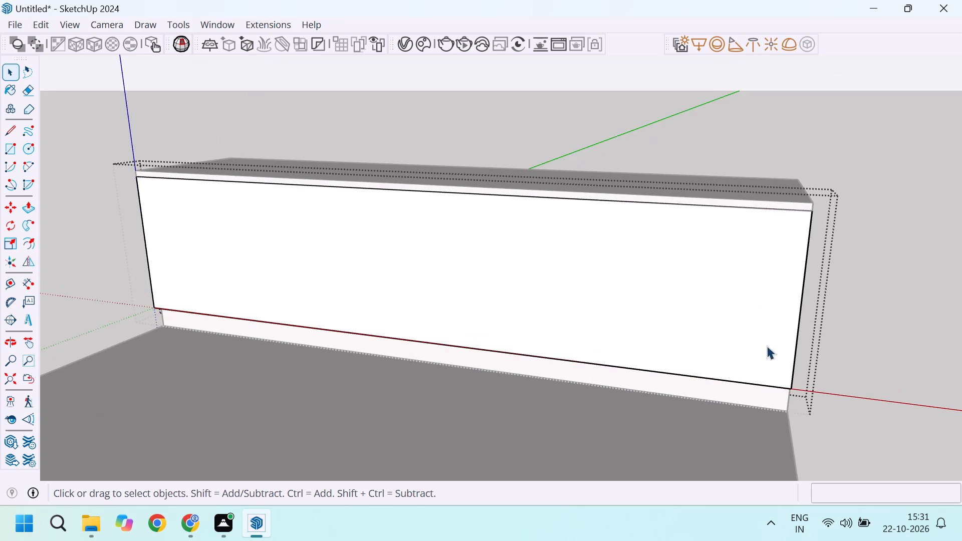
middle_drag(763, 349, 769, 307)
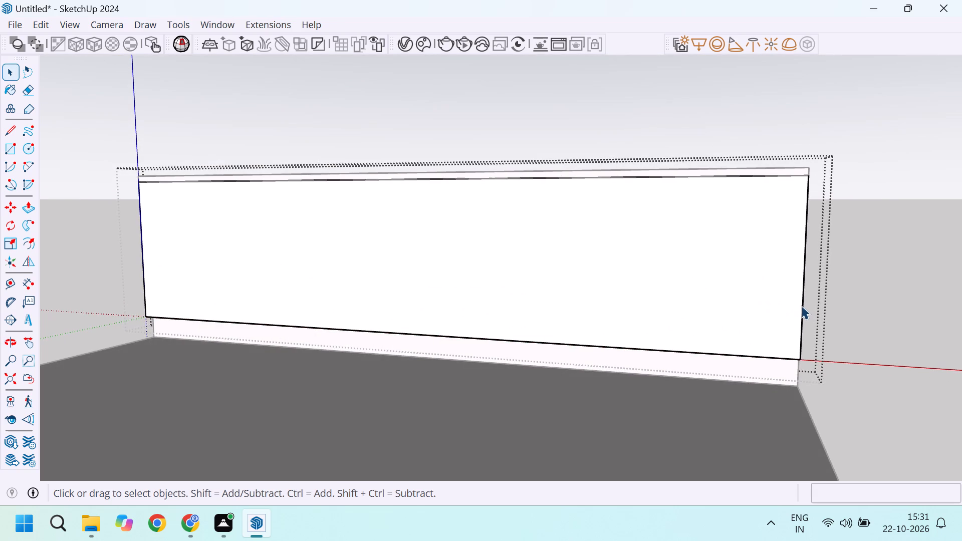
scroll(801, 306, down, 3)
scroll(807, 303, up, 3)
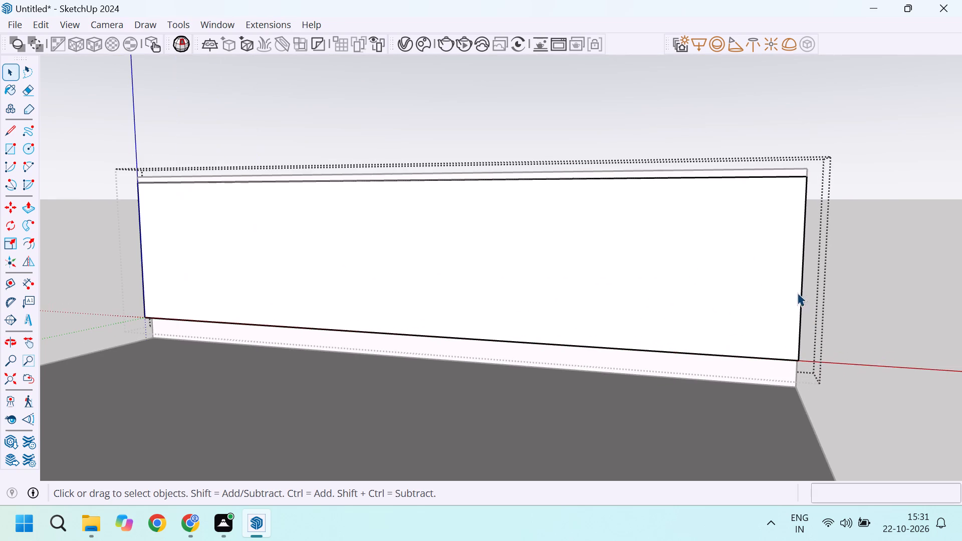
click(801, 288)
key(m)
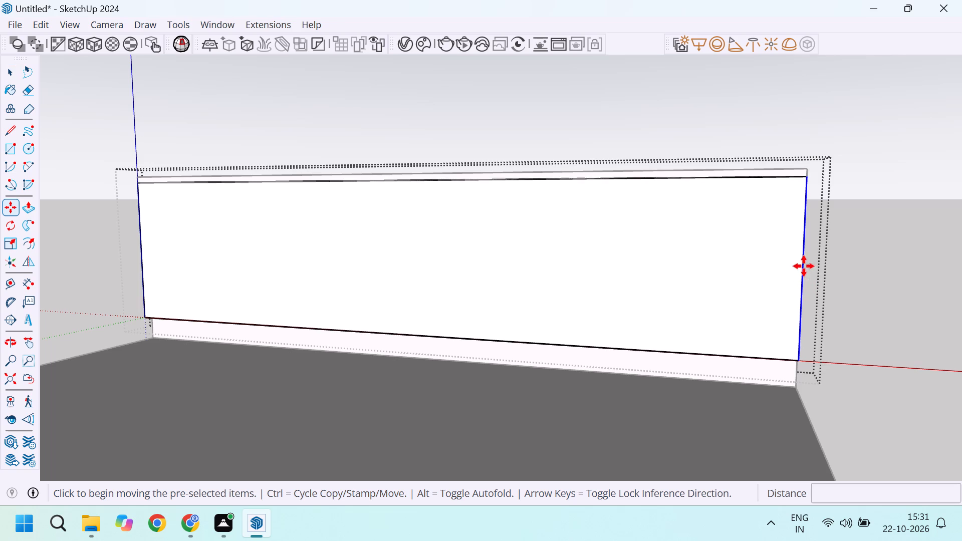
click(803, 270)
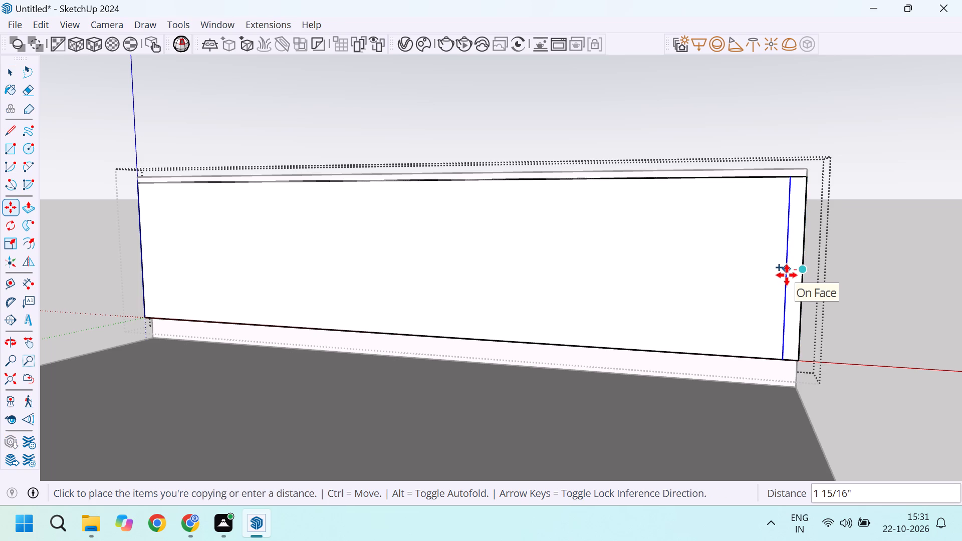
key(1)
key(Return)
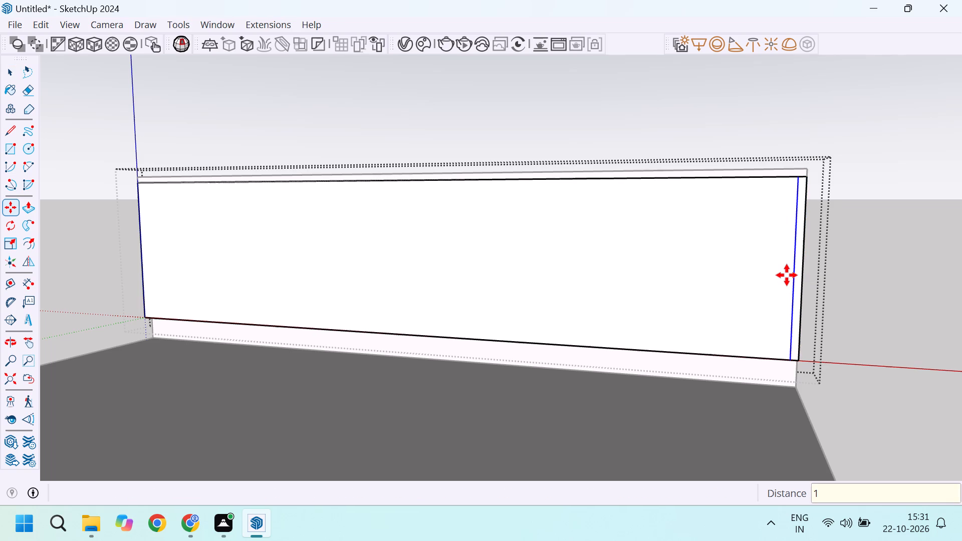
Copy the short top edge of the 1" strip straight up by 8'.
scroll(810, 162, up, 10)
key(space)
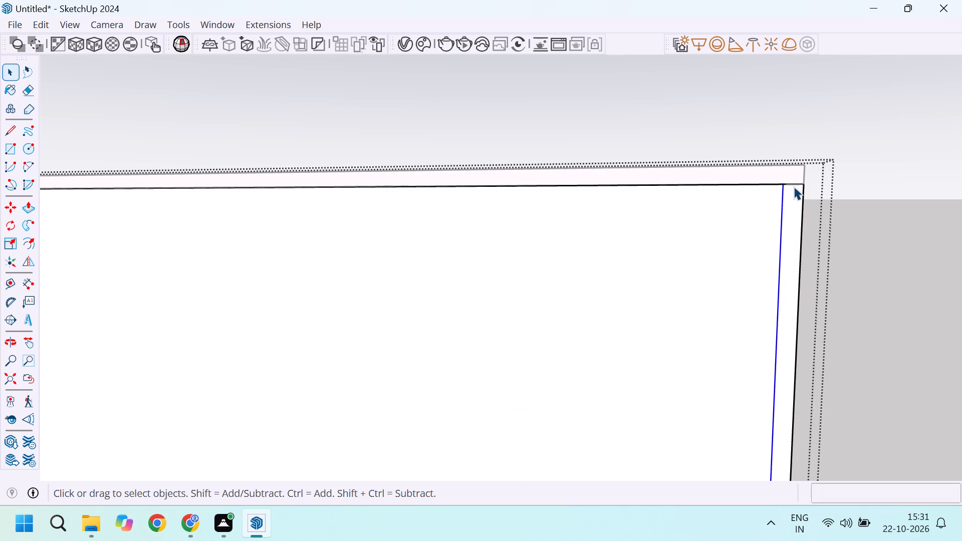
click(792, 184)
key(m)
scroll(791, 183, up, 3)
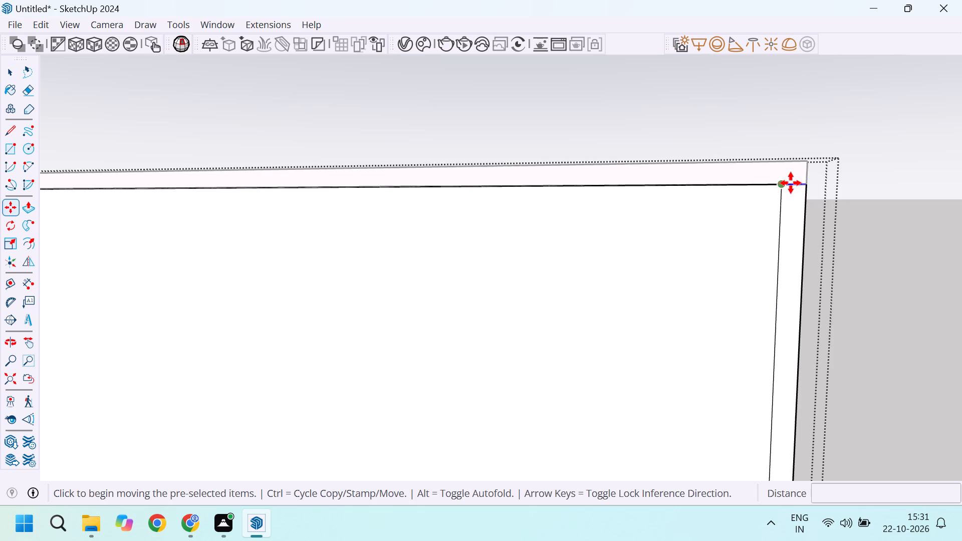
click(797, 184)
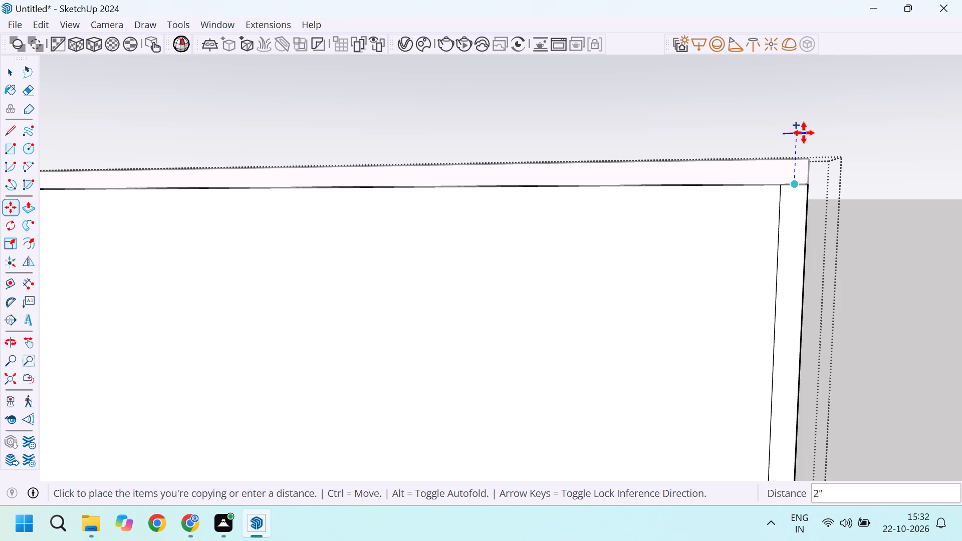
key(8)
key(apostrophe)
key(Return)
Draw an 8' vertical line from the strip's outer top corner up to the outer end of the copied edge.
scroll(756, 158, down, 5)
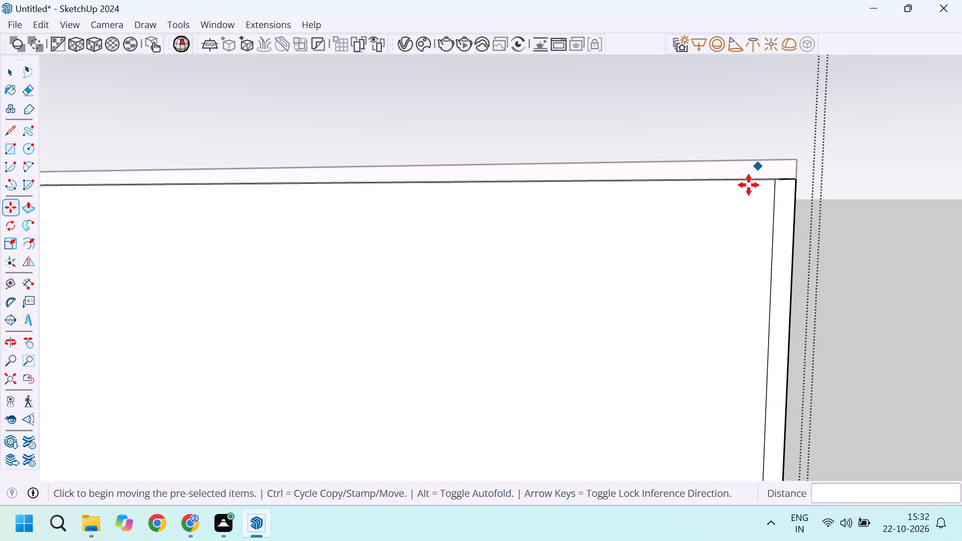
scroll(743, 192, down, 20)
scroll(743, 192, down, 18)
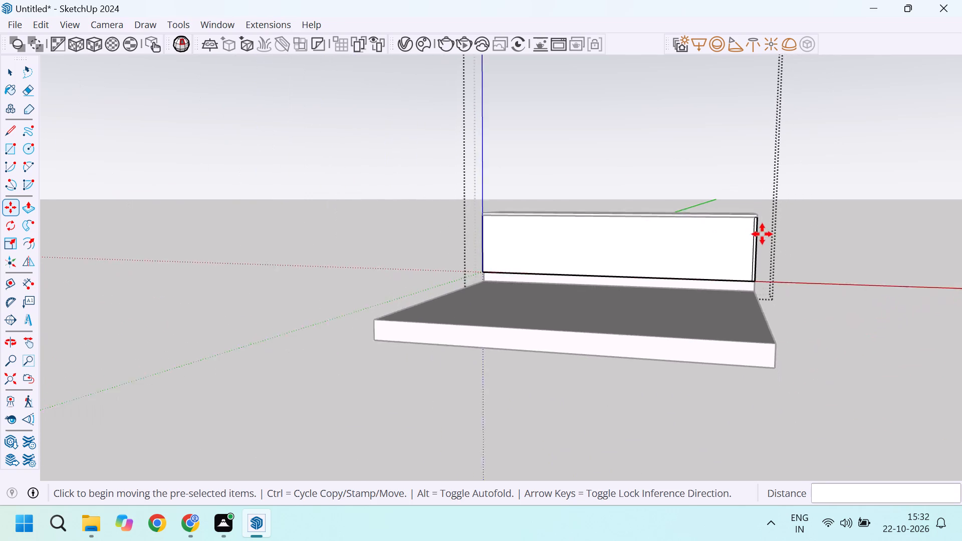
middle_drag(765, 138, 746, 212)
scroll(746, 232, down, 14)
scroll(757, 125, up, 2)
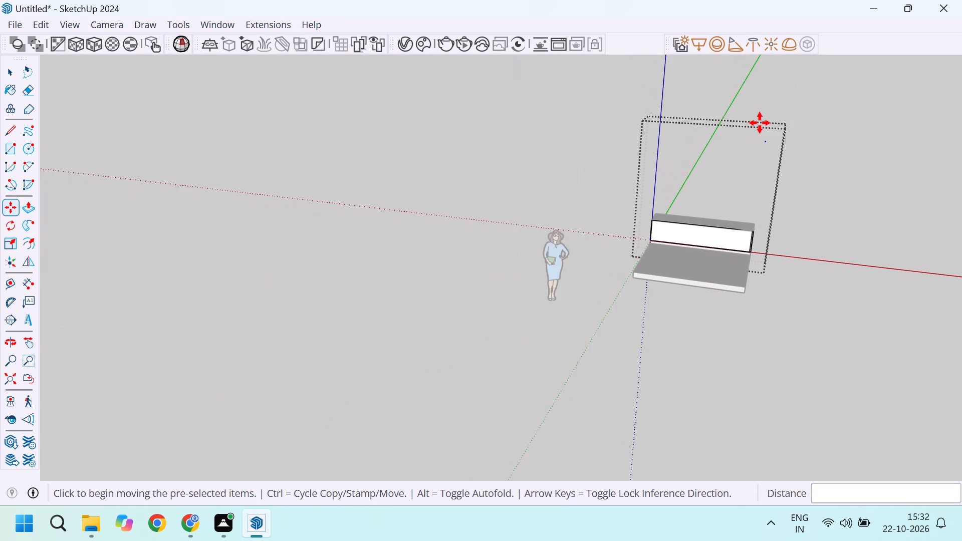
scroll(760, 123, up, 16)
scroll(733, 340, up, 3)
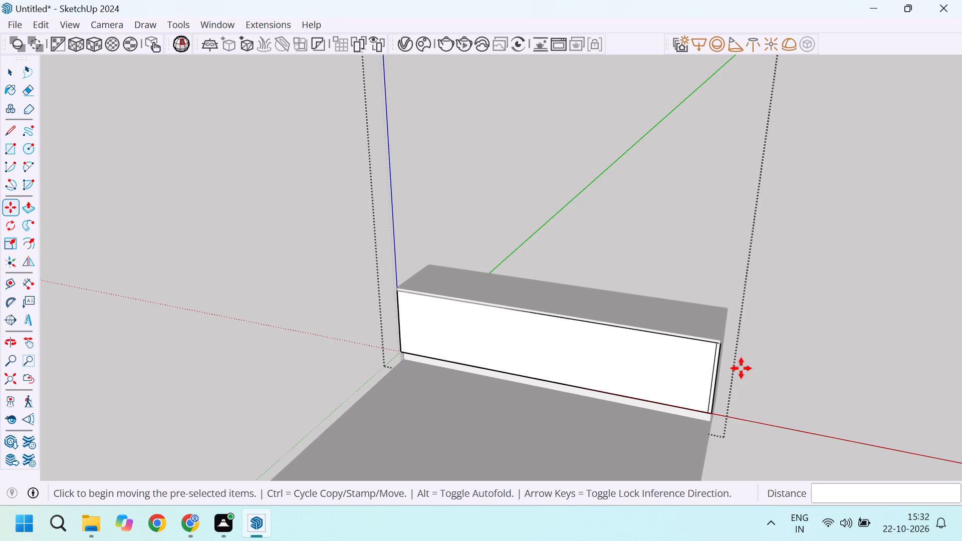
key(l)
scroll(723, 352, up, 9)
click(719, 334)
scroll(717, 210, down, 8)
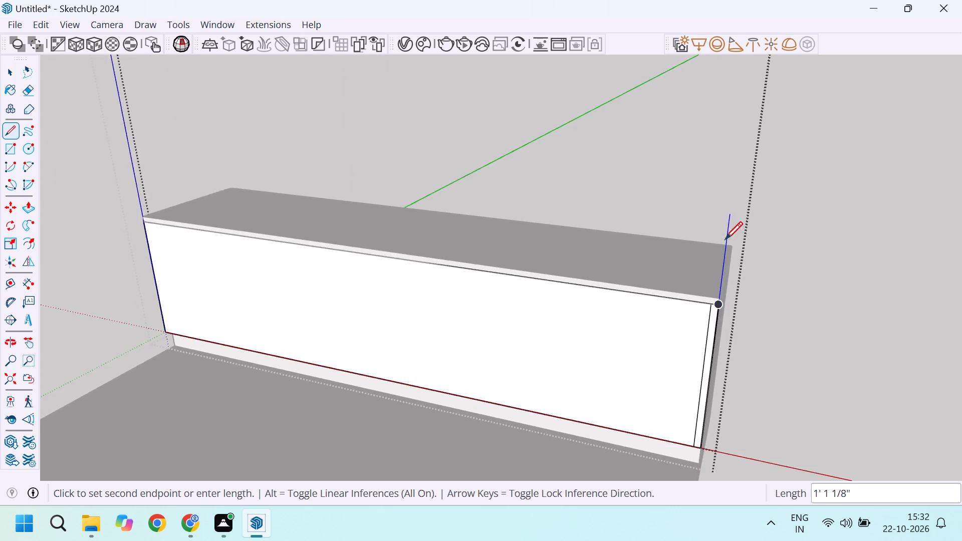
scroll(725, 239, down, 18)
scroll(725, 71, up, 14)
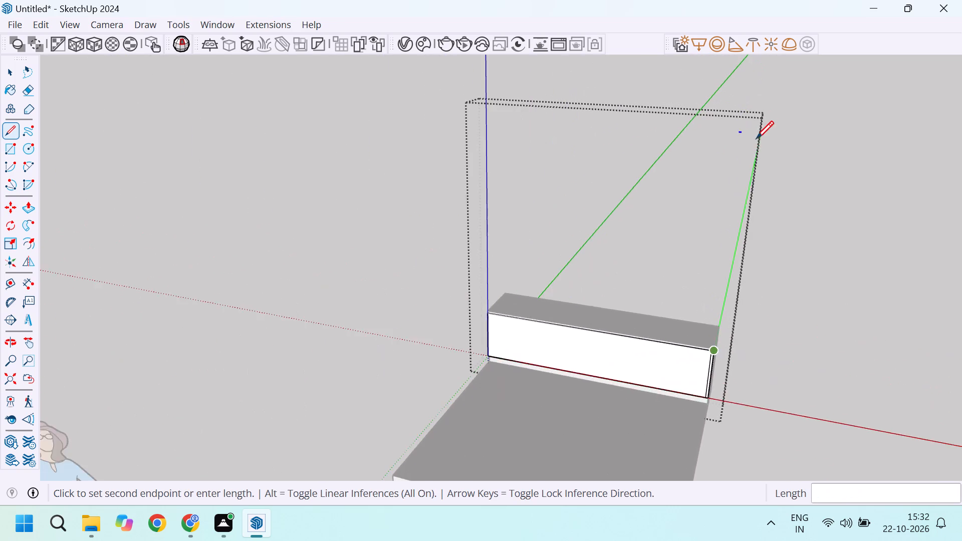
scroll(756, 138, up, 20)
scroll(756, 138, up, 2)
click(727, 135)
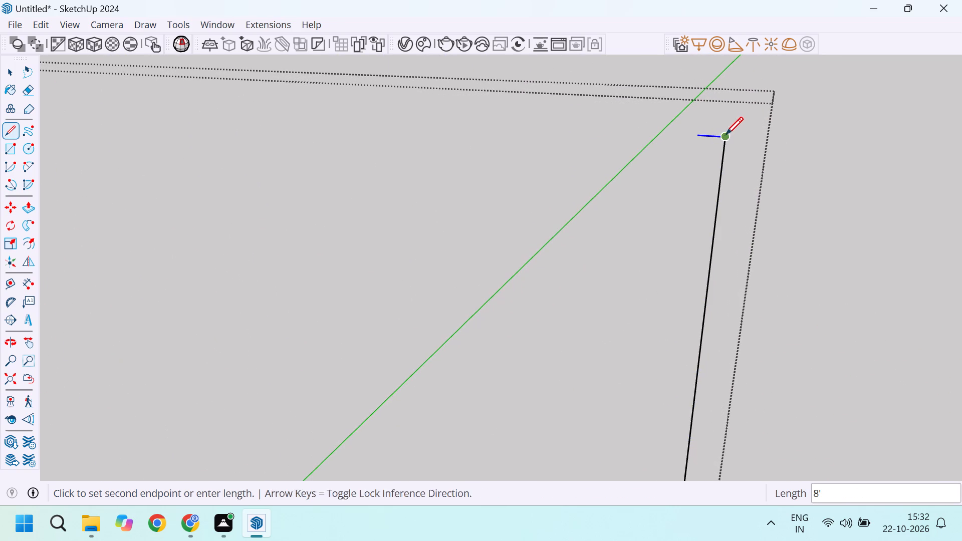
scroll(730, 132, down, 5)
scroll(705, 132, up, 5)
key(Escape)
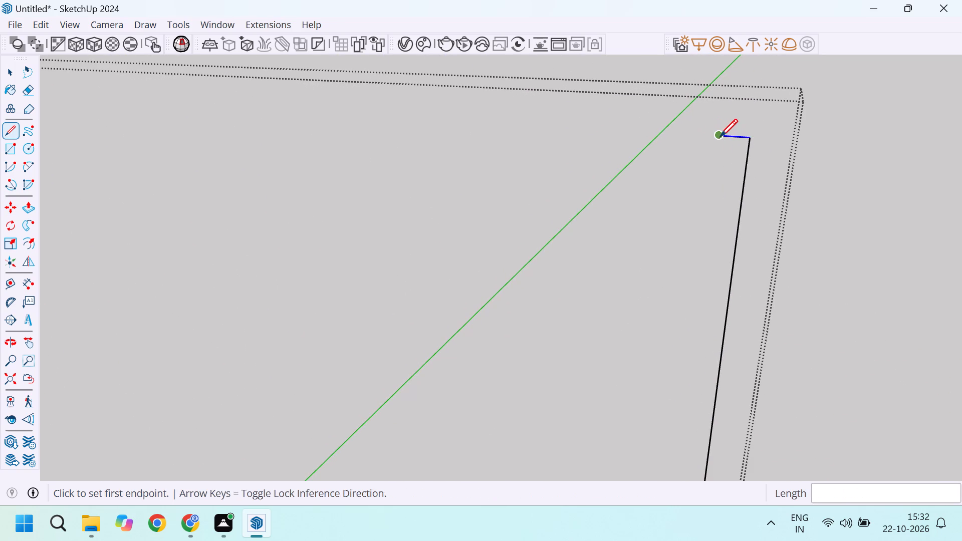
Draw an 8' vertical line from the copied edge's inner end down to the strip's inner top corner, closing the upright's face.
drag(720, 136, 720, 143)
scroll(721, 190, down, 20)
scroll(721, 190, down, 6)
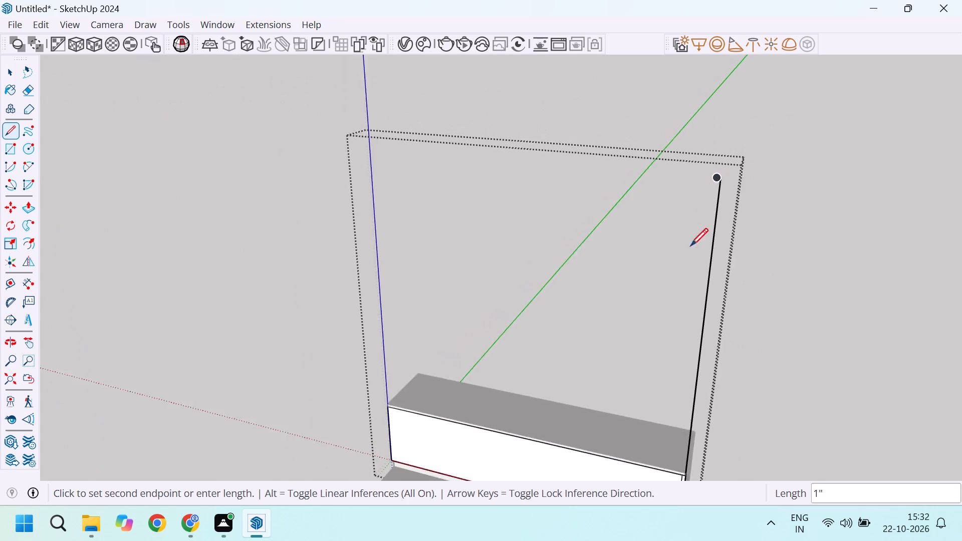
scroll(673, 379, up, 4)
scroll(684, 276, down, 3)
scroll(686, 406, up, 17)
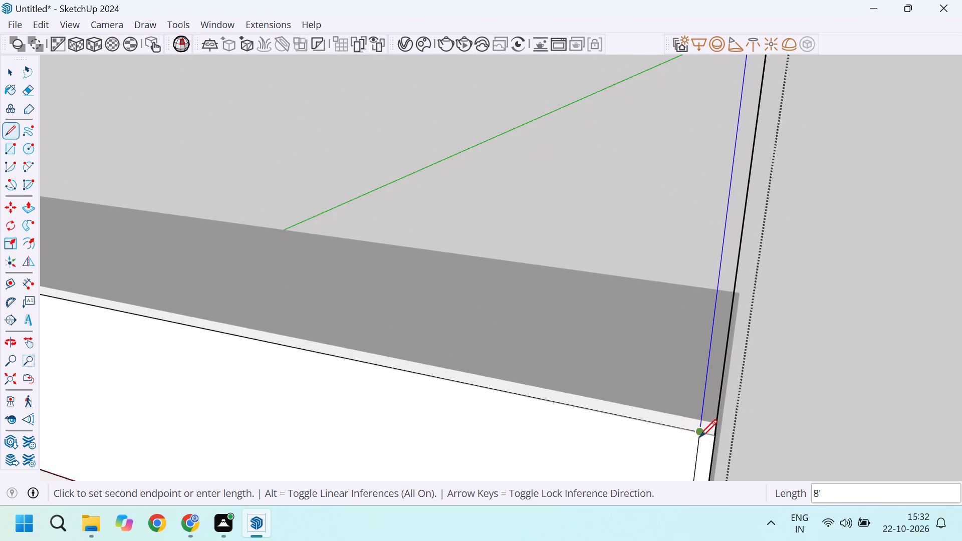
scroll(699, 437, up, 5)
click(703, 428)
Examine the upright strip and its junction with the cabinet top and side from several angles, then leave the front panel group.
scroll(630, 359, down, 9)
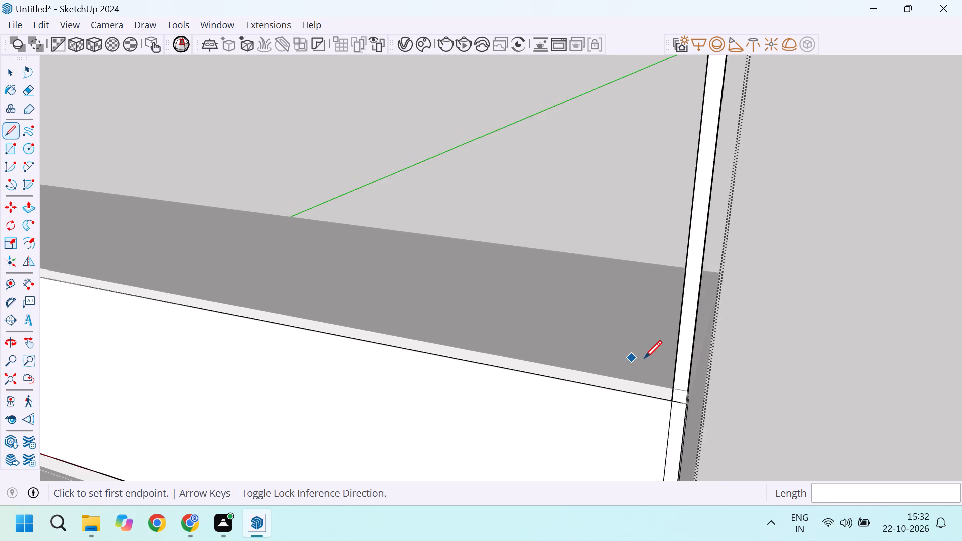
scroll(644, 358, down, 8)
middle_drag(689, 333, 585, 331)
scroll(484, 299, down, 4)
middle_drag(587, 317, 523, 328)
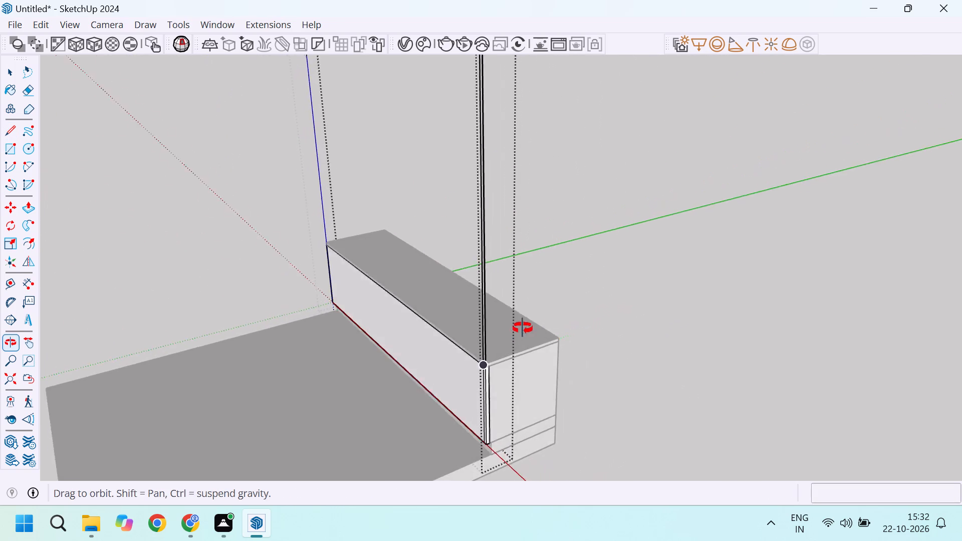
middle_drag(523, 328, 672, 326)
scroll(581, 315, up, 9)
scroll(539, 375, up, 2)
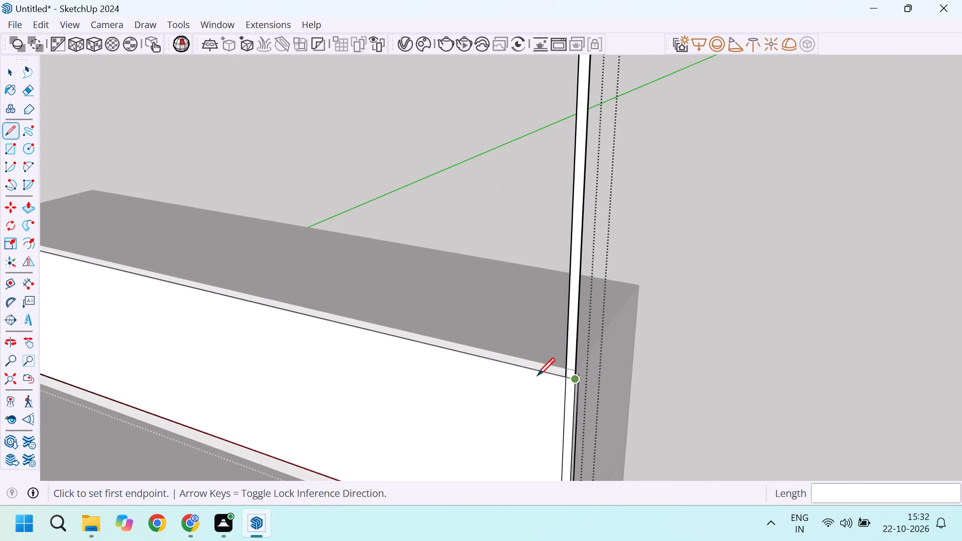
scroll(537, 375, up, 1)
scroll(473, 355, down, 4)
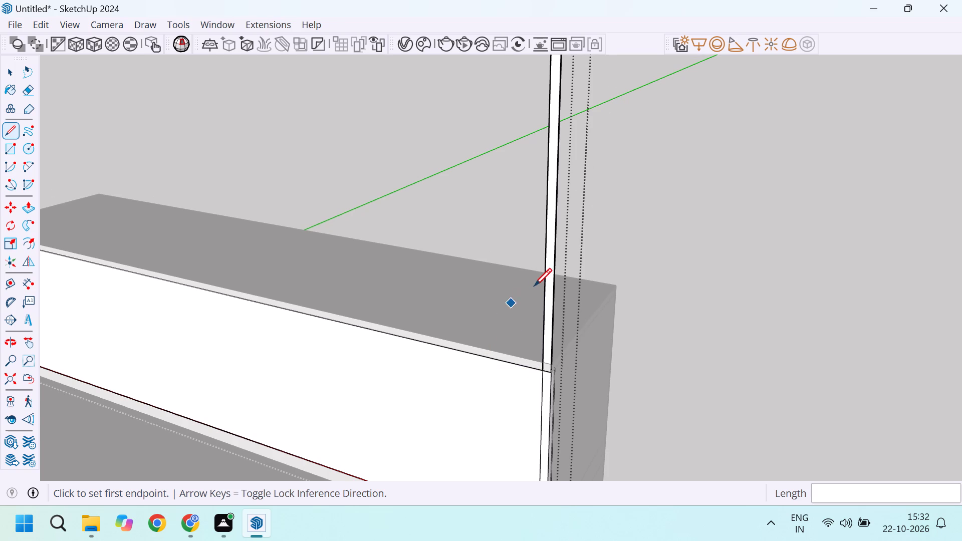
scroll(534, 286, up, 3)
scroll(547, 335, down, 4)
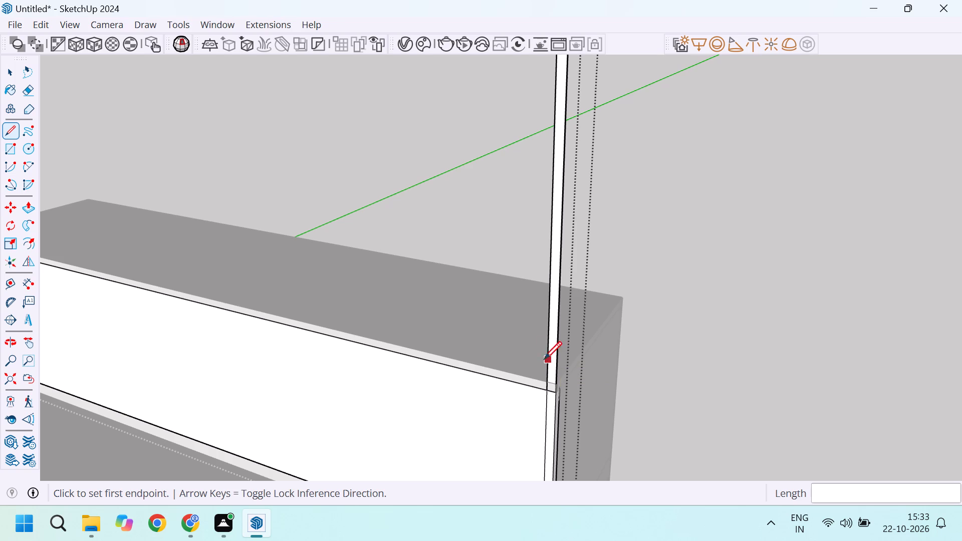
scroll(411, 335, down, 15)
middle_drag(330, 389, 387, 379)
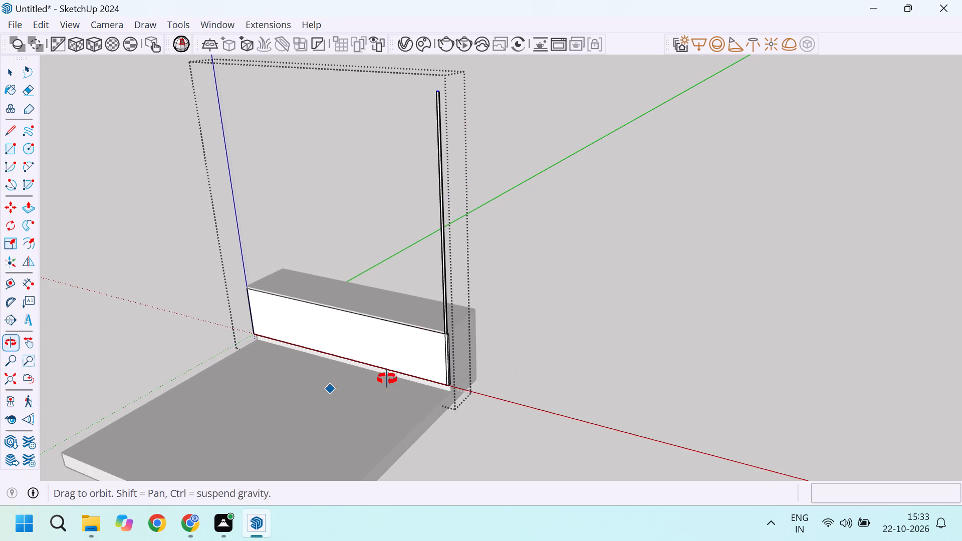
middle_drag(387, 379, 446, 338)
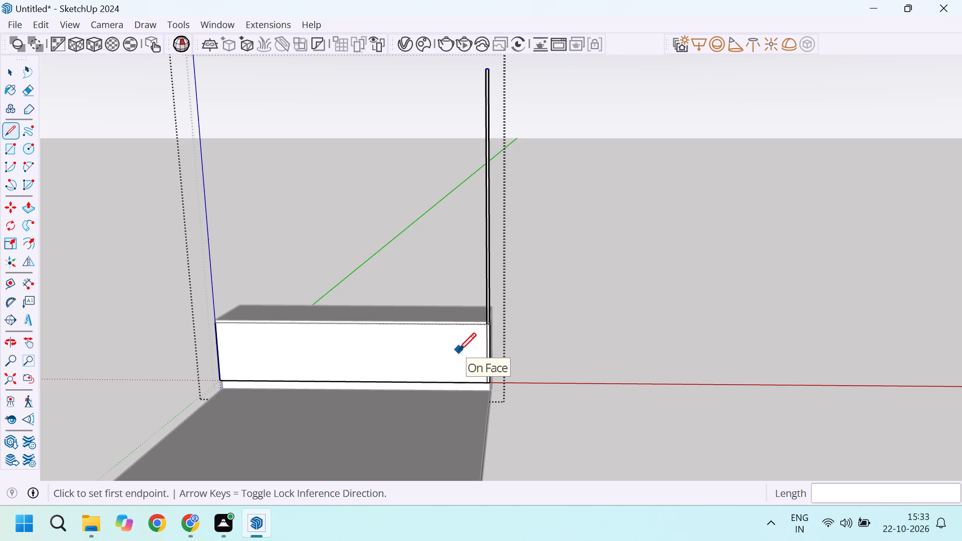
scroll(510, 325, down, 5)
scroll(524, 174, up, 14)
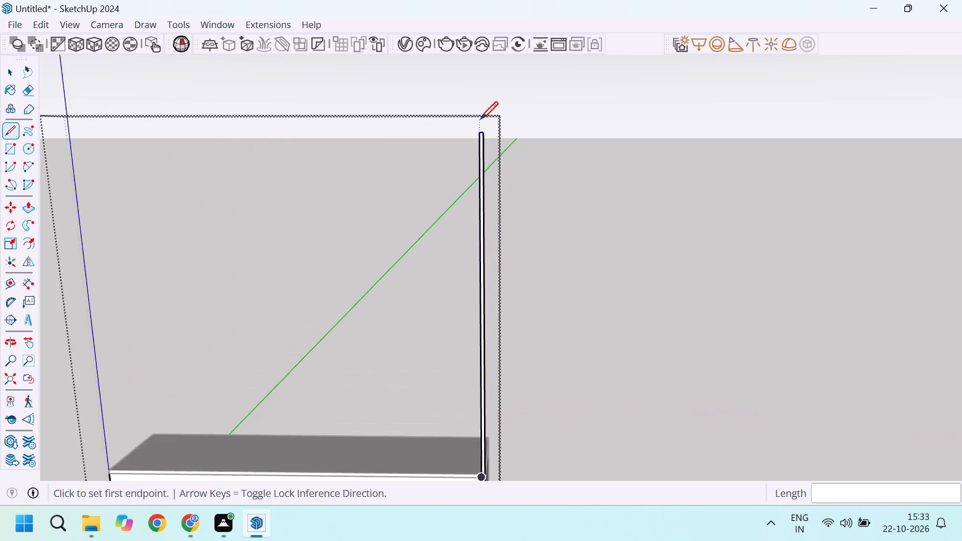
scroll(557, 180, down, 4)
key(space)
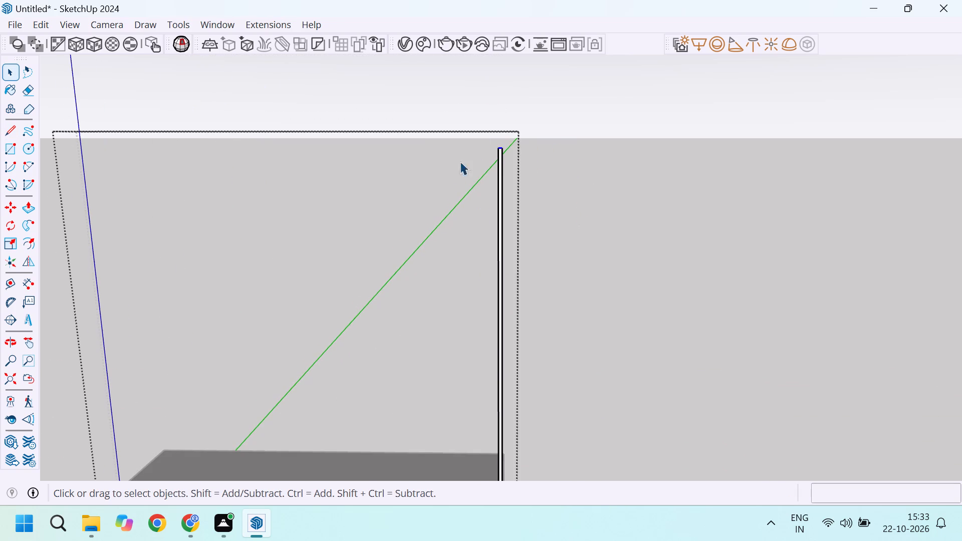
scroll(477, 154, up, 3)
scroll(538, 214, down, 5)
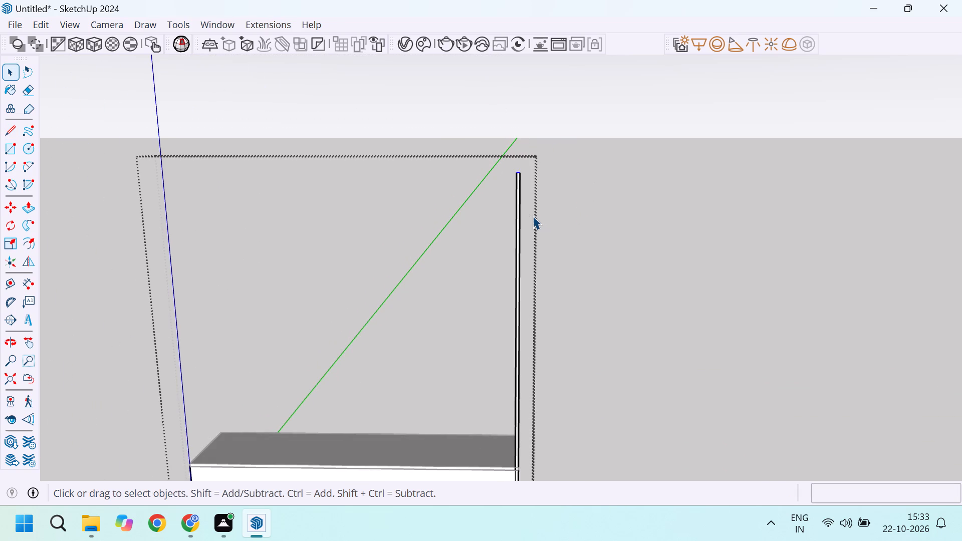
scroll(517, 159, up, 12)
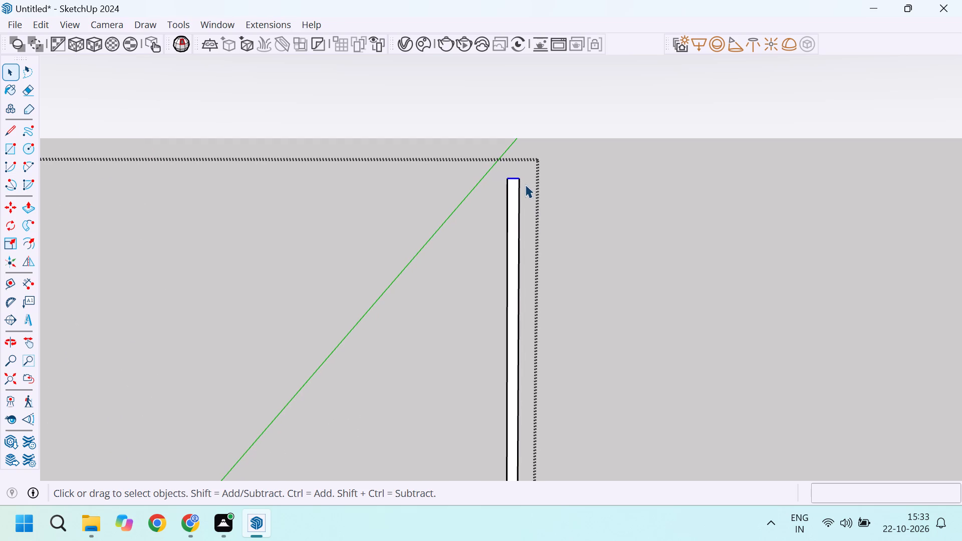
scroll(509, 186, down, 16)
middle_drag(554, 240, 287, 282)
scroll(427, 323, up, 5)
middle_drag(518, 336, 411, 301)
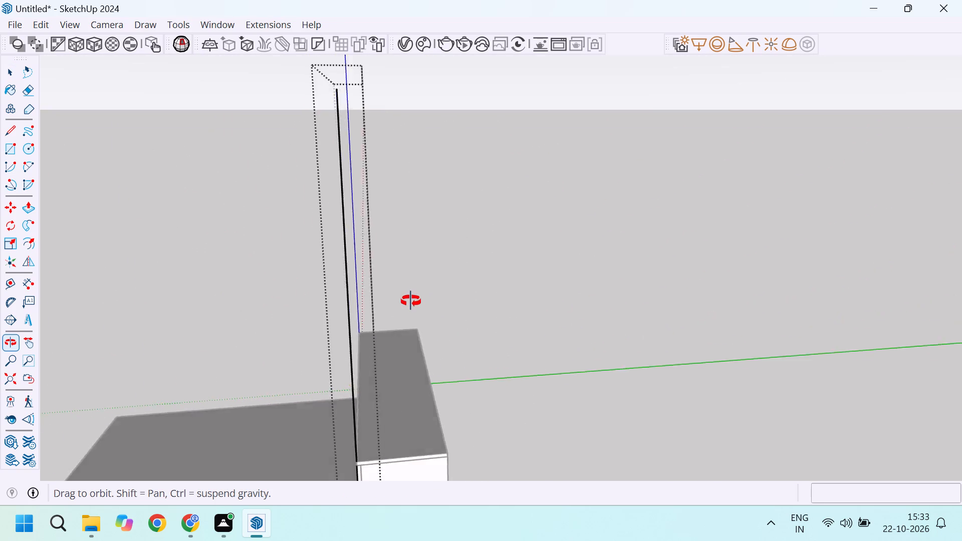
middle_drag(411, 301, 401, 284)
scroll(380, 426, up, 18)
scroll(373, 403, down, 6)
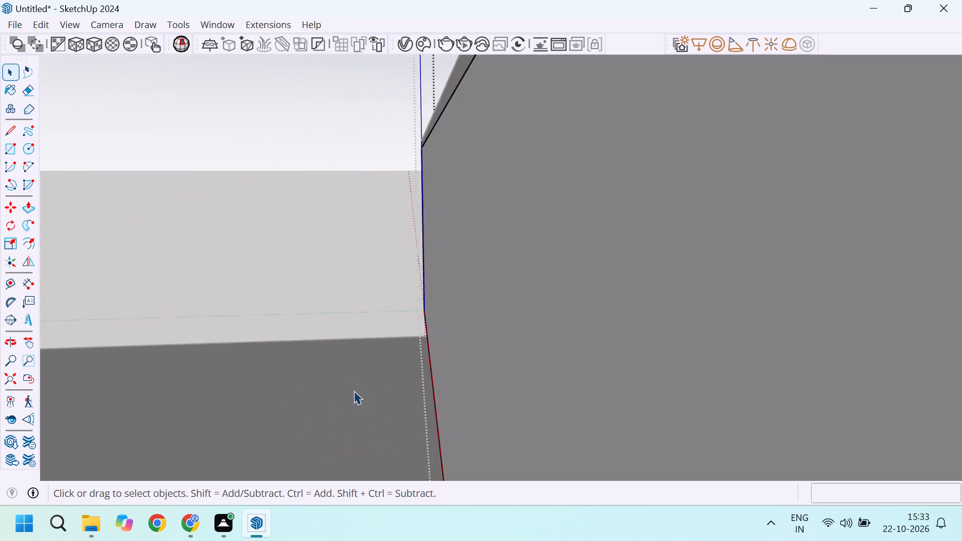
scroll(394, 369, down, 2)
scroll(413, 391, up, 4)
scroll(414, 346, down, 2)
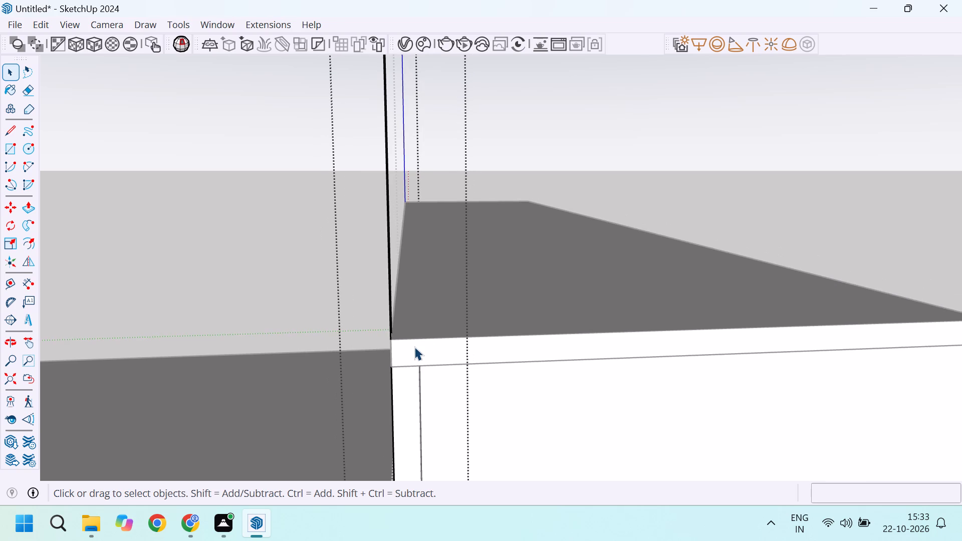
scroll(412, 342, down, 3)
middle_drag(403, 364, 428, 365)
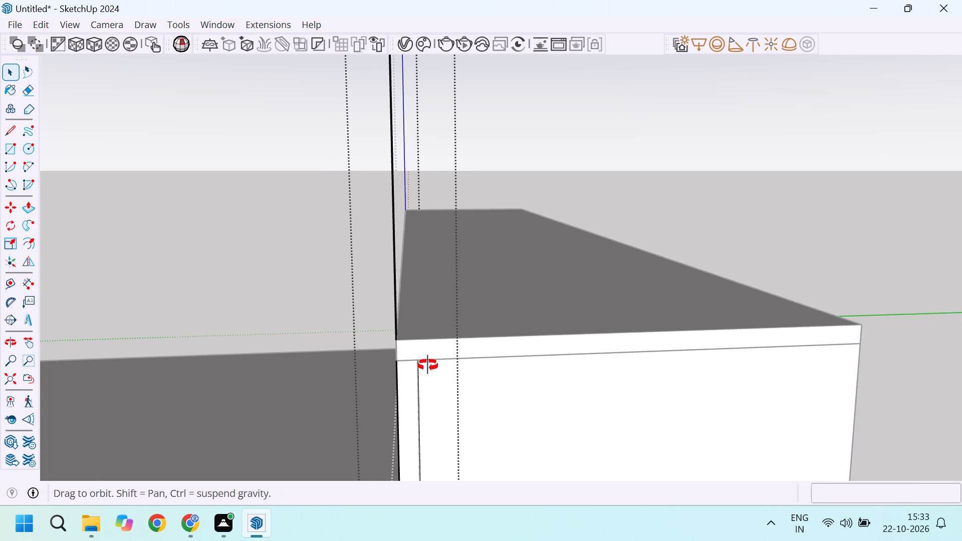
middle_drag(428, 365, 478, 357)
scroll(484, 357, down, 3)
middle_drag(395, 354, 573, 367)
scroll(520, 366, down, 4)
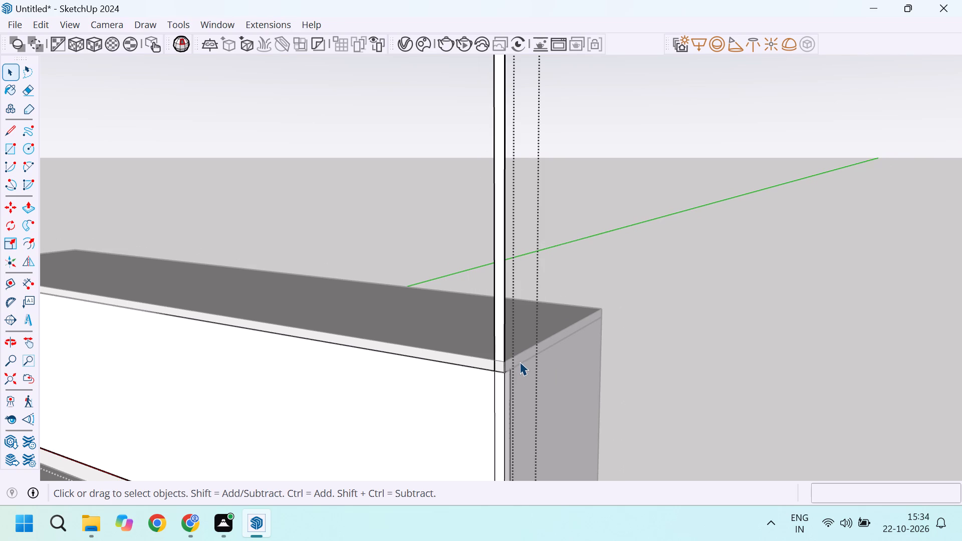
scroll(520, 362, down, 9)
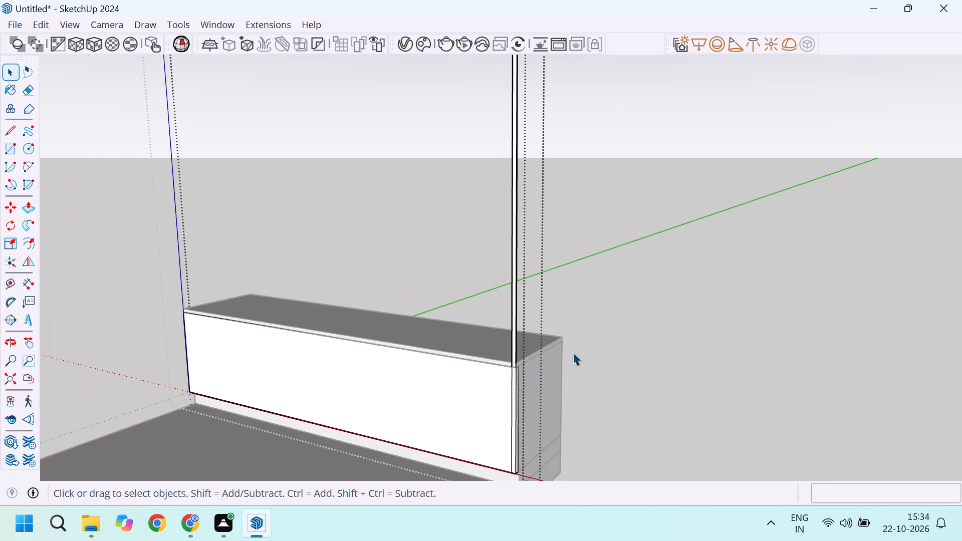
drag(740, 312, 733, 316)
scroll(618, 349, down, 9)
click(655, 307)
Inside the 1" top's group, push the end face beside the upright strip inward by 4' to shorten the top.
middle_drag(610, 330, 580, 393)
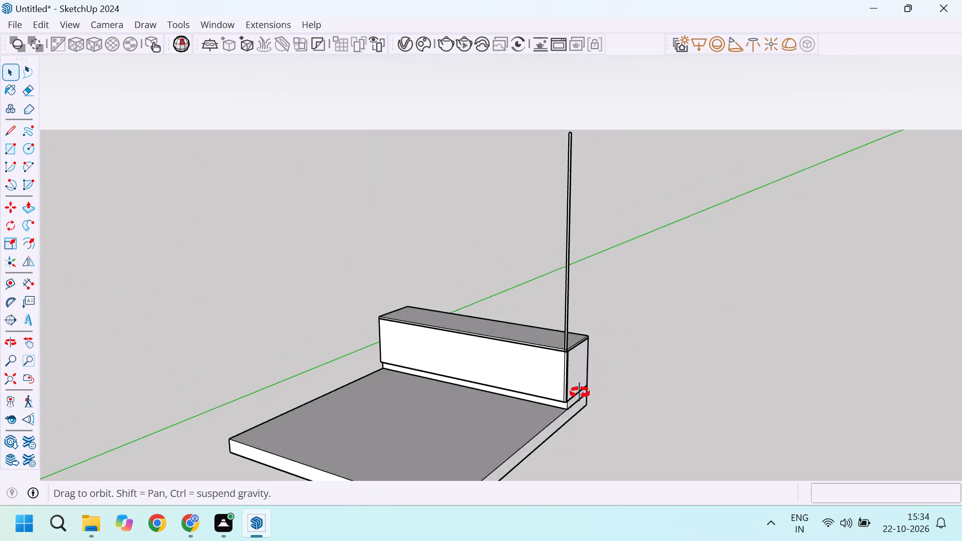
middle_drag(580, 393, 520, 420)
scroll(538, 386, up, 12)
middle_drag(562, 372, 503, 373)
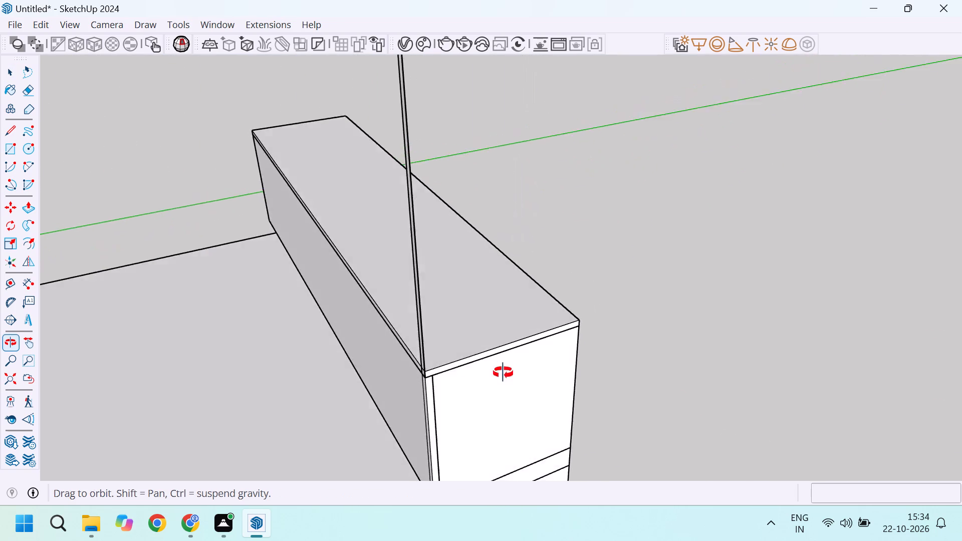
middle_drag(503, 373, 536, 347)
scroll(503, 333, up, 4)
double_click(507, 303)
scroll(504, 309, up, 2)
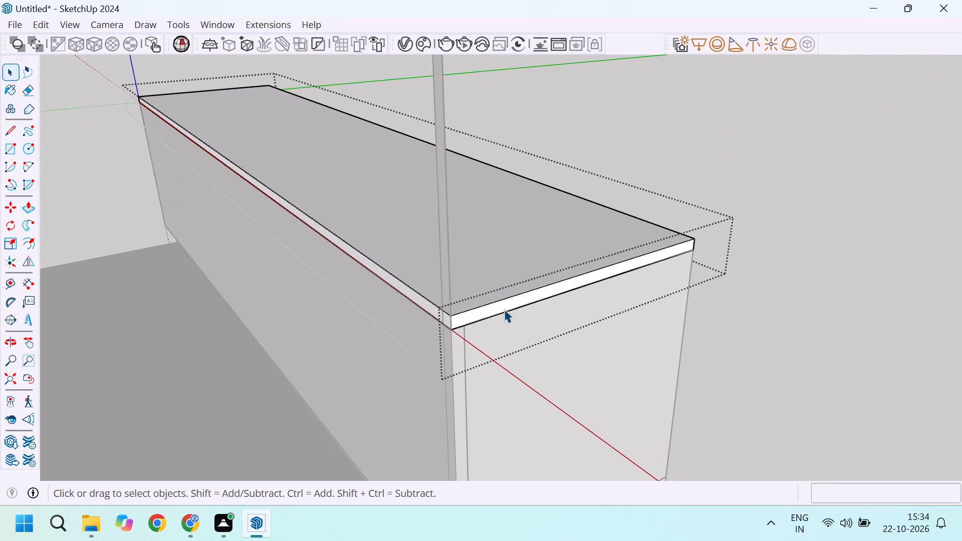
key(p)
click(509, 303)
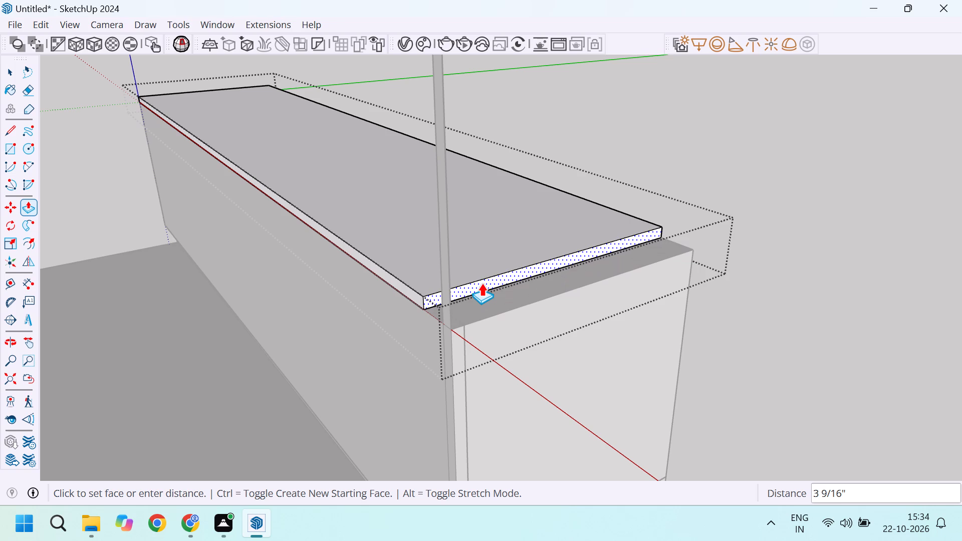
text(4')
key(Return)
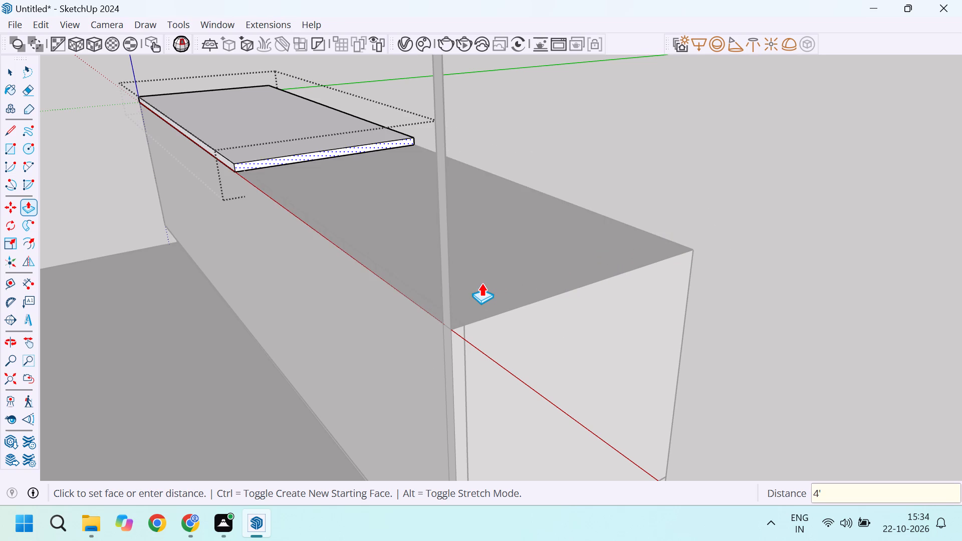
scroll(580, 282, down, 7)
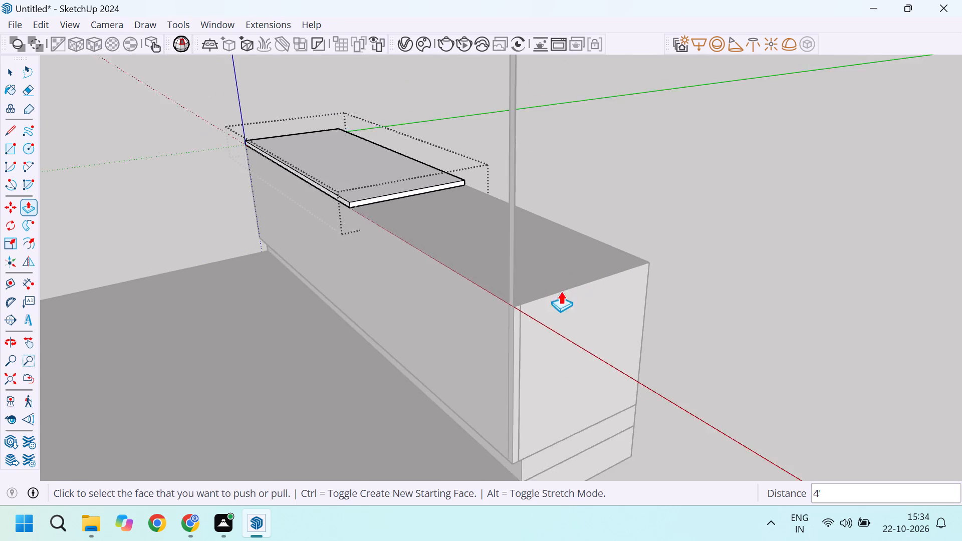
scroll(561, 291, down, 3)
middle_drag(451, 289, 722, 343)
scroll(621, 312, down, 5)
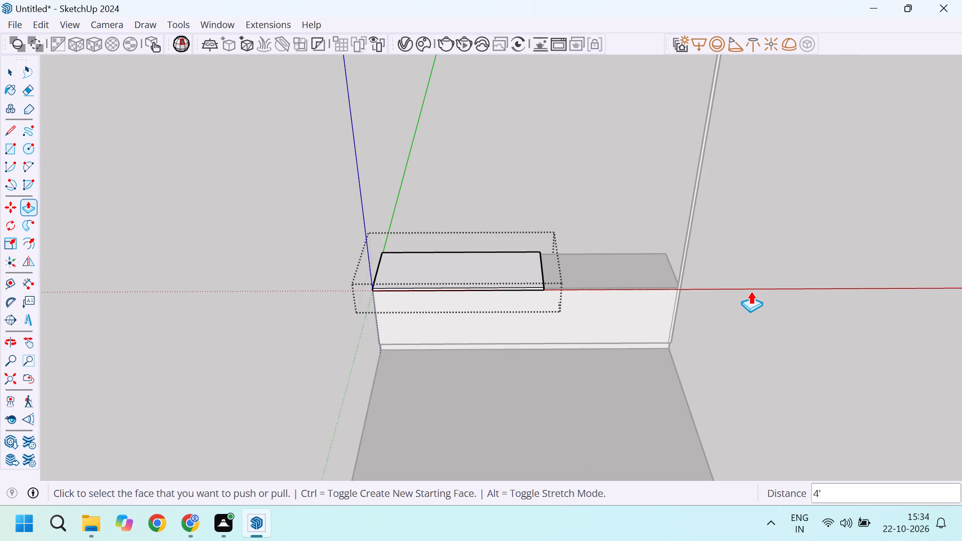
key(space)
click(748, 241)
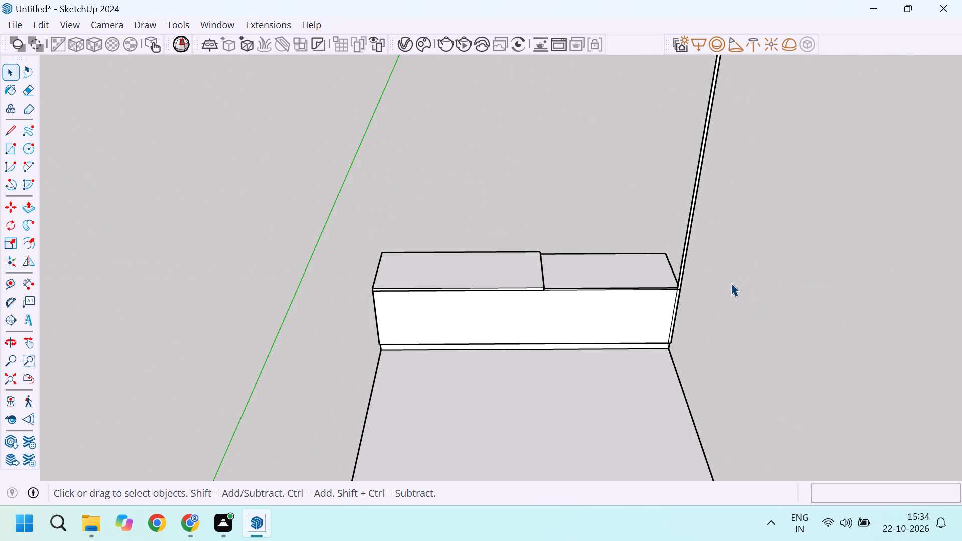
Inside the front panel group, push the upright strip's rear face 1" backward to match the front panel's thickness.
scroll(655, 293, up, 5)
middle_drag(670, 297, 634, 320)
scroll(678, 307, up, 6)
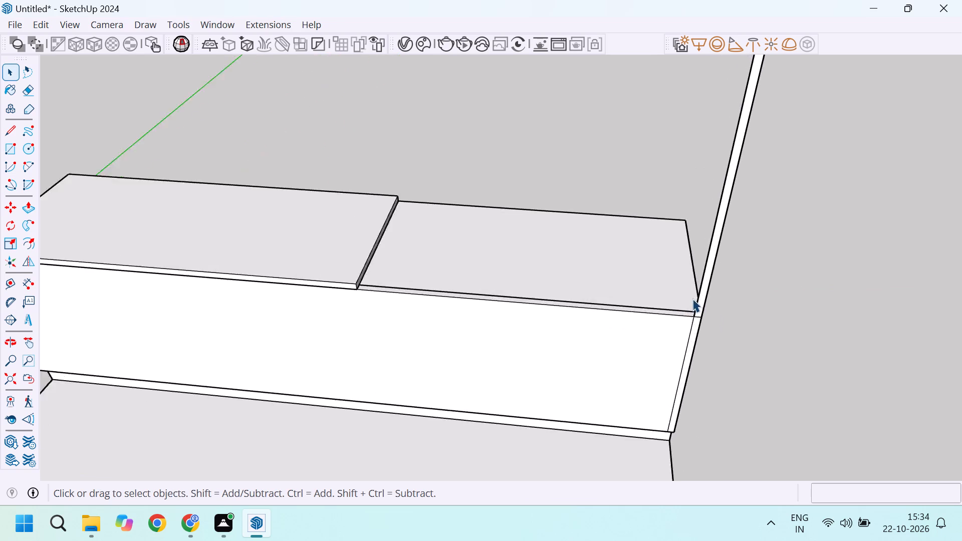
scroll(692, 299, up, 6)
middle_drag(698, 324, 359, 335)
middle_click(364, 334)
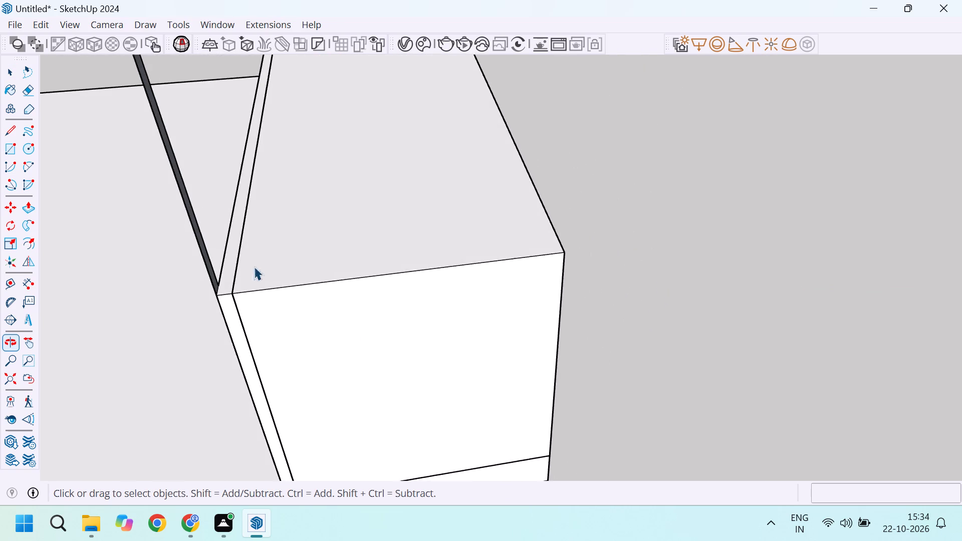
scroll(229, 251, up, 5)
double_click(246, 288)
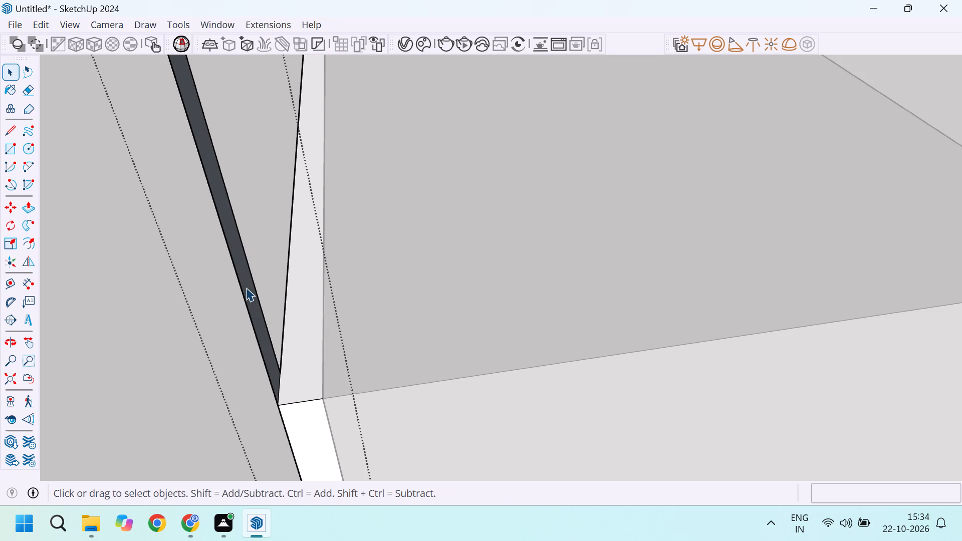
key(p)
drag(243, 288, 244, 293)
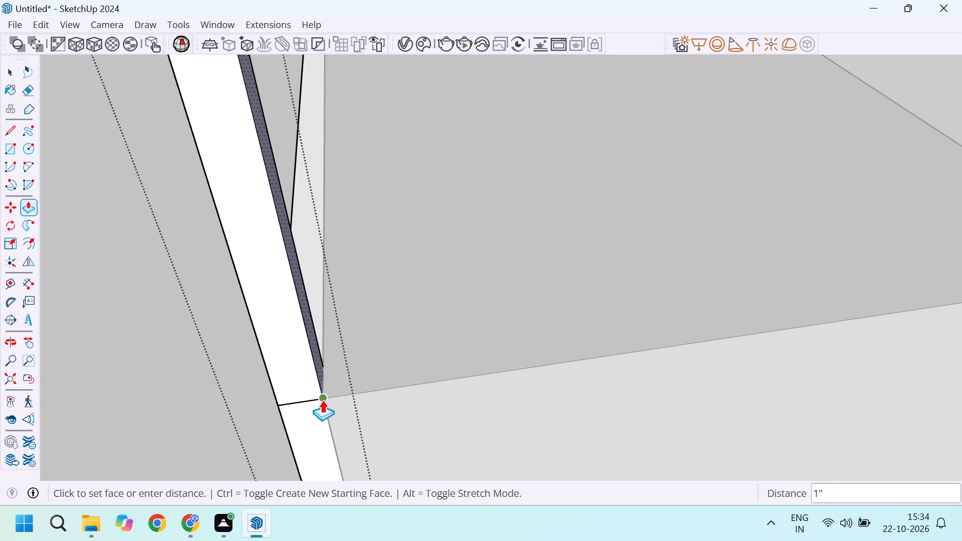
click(321, 399)
scroll(303, 361, down, 10)
key(space)
scroll(454, 346, down, 5)
double_click(680, 273)
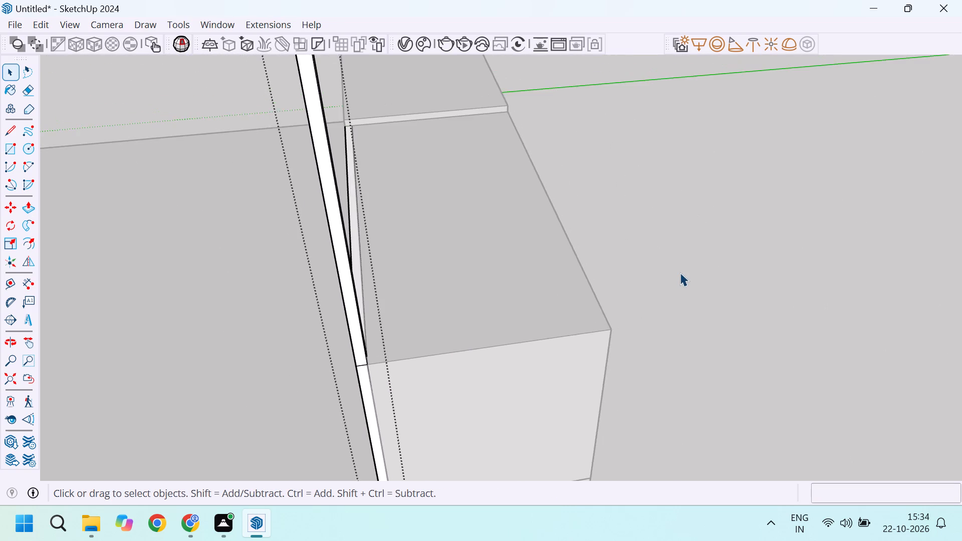
scroll(445, 281, down, 4)
Open the cabinet body's group for editing at the area exposed beside the shortened 1" top.
middle_drag(390, 307, 693, 326)
scroll(635, 308, down, 4)
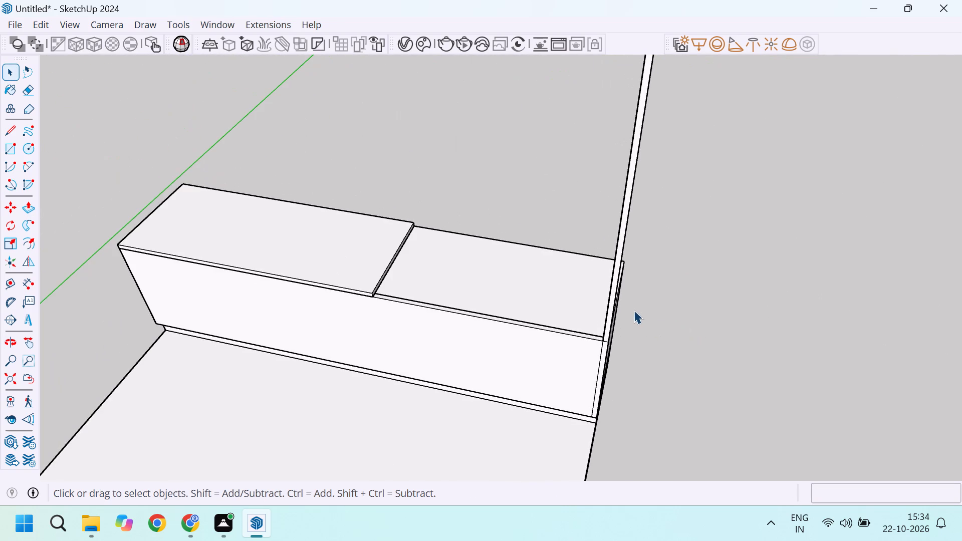
scroll(501, 296, up, 4)
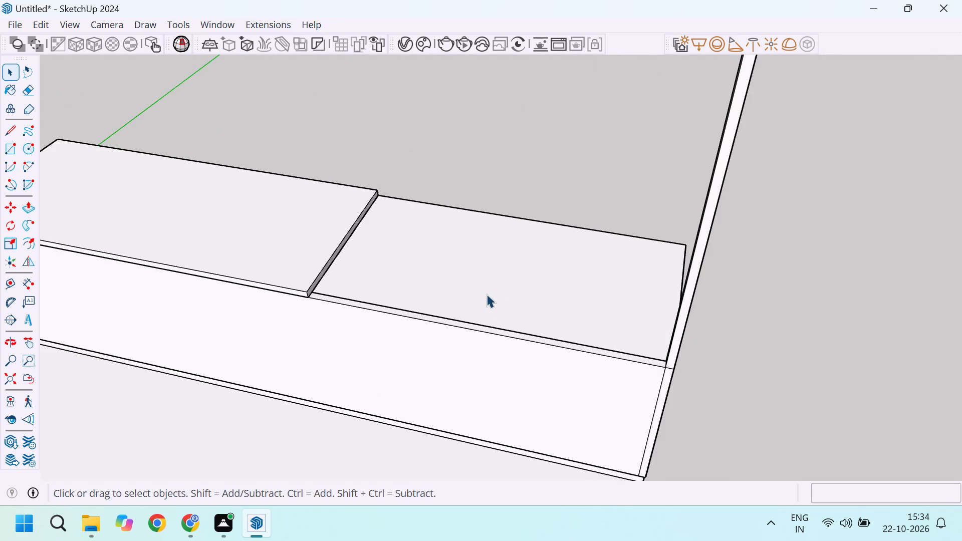
scroll(487, 294, down, 8)
scroll(487, 294, up, 3)
double_click(489, 293)
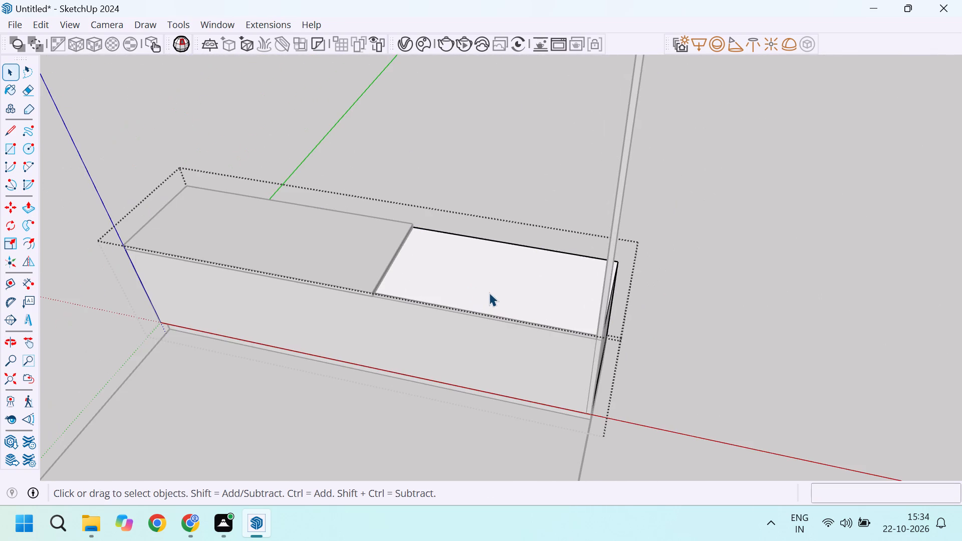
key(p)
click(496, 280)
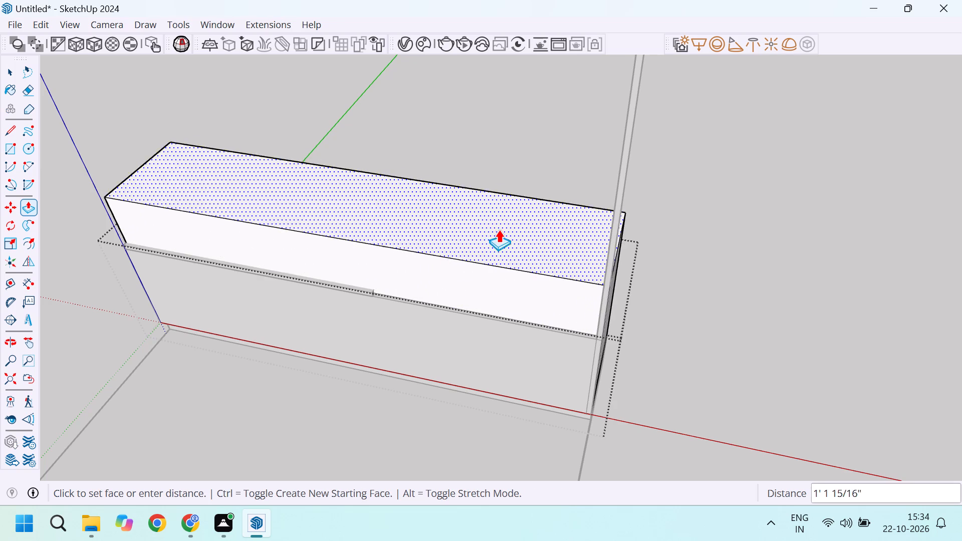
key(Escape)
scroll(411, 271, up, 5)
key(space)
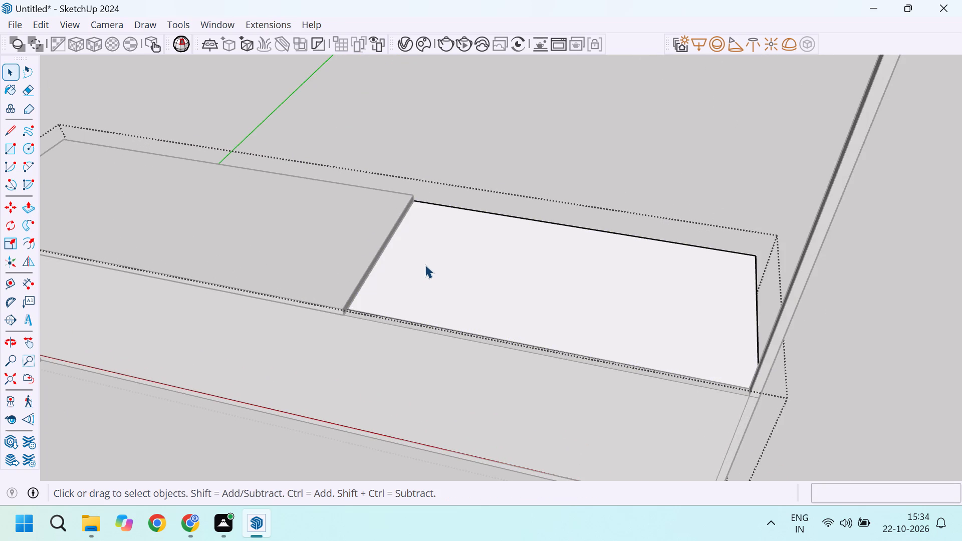
Draw a 1' 11" line across the cabinet body's top face along the shortened top's end, splitting off the exposed area.
key(l)
scroll(416, 204, up, 8)
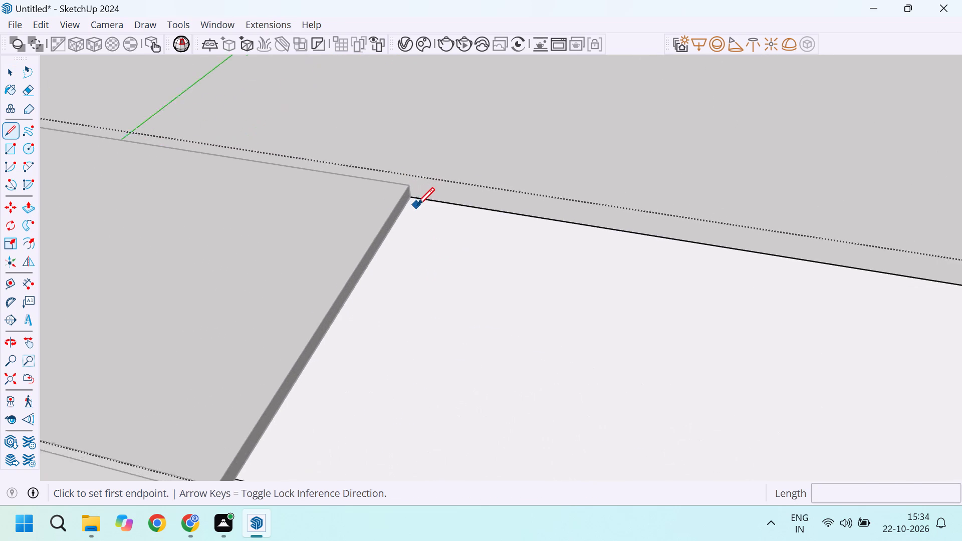
scroll(417, 205, up, 2)
click(409, 191)
scroll(408, 191, down, 12)
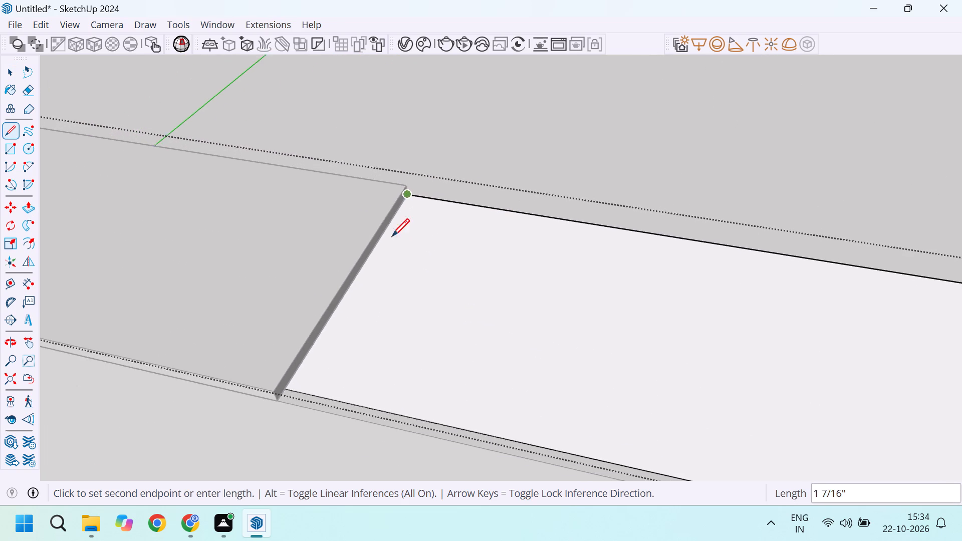
scroll(297, 368, up, 6)
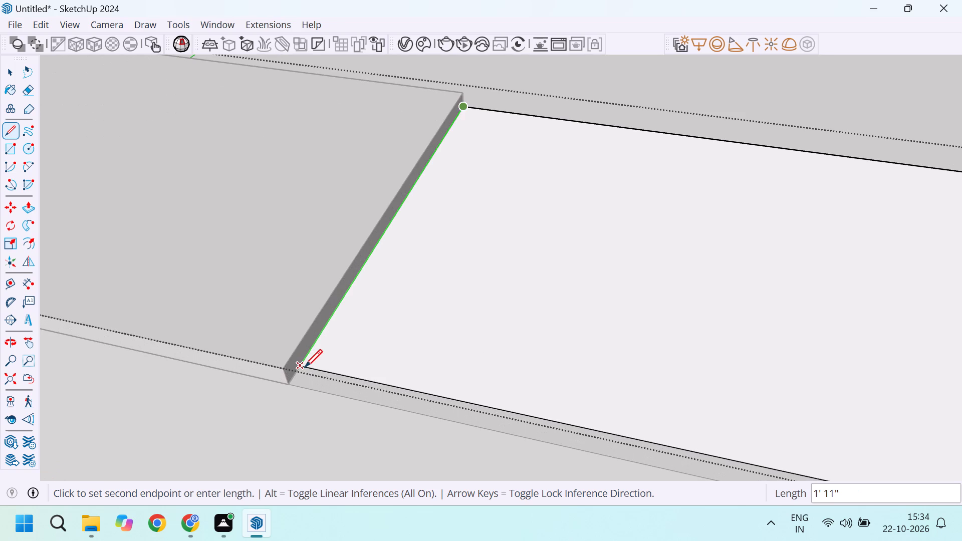
click(305, 367)
scroll(309, 362, down, 14)
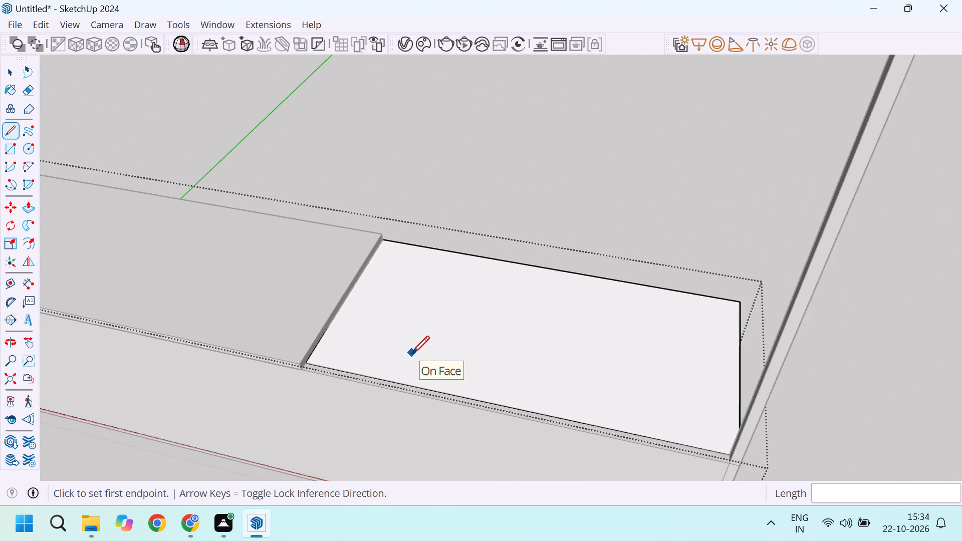
Pull the split-off top face up to the upright strip's top to form the tall cabinet, and leave the group.
key(p)
click(452, 337)
scroll(467, 239, down, 8)
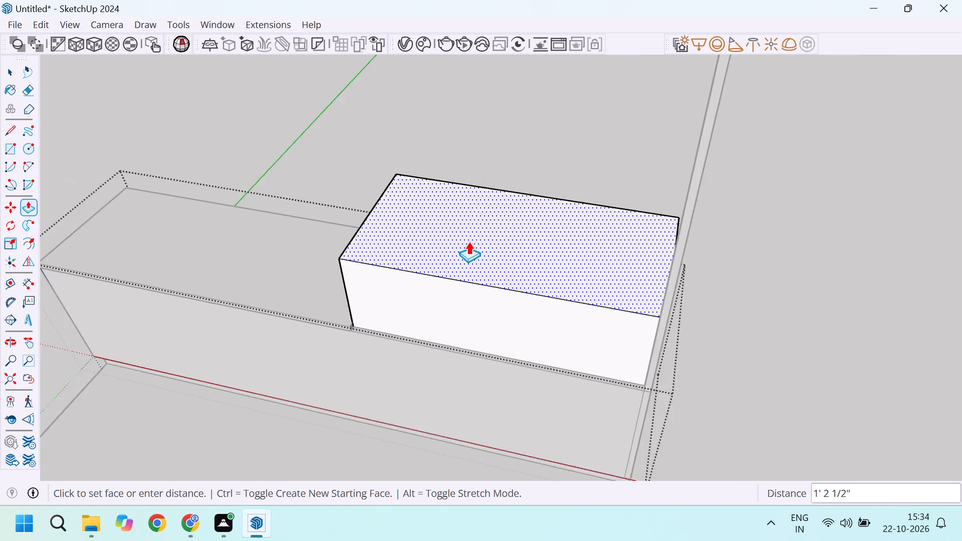
scroll(468, 241, down, 12)
scroll(518, 105, up, 11)
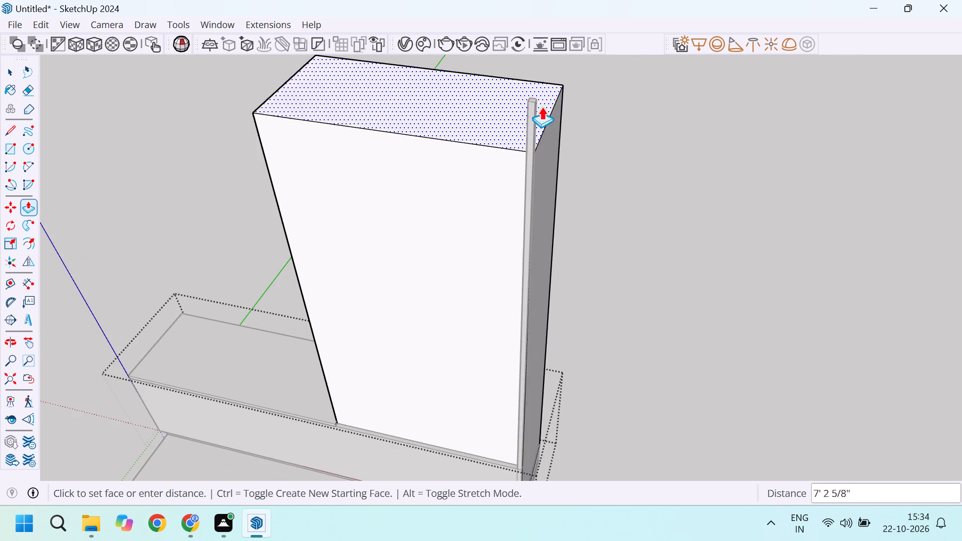
click(536, 103)
scroll(516, 129, down, 10)
key(space)
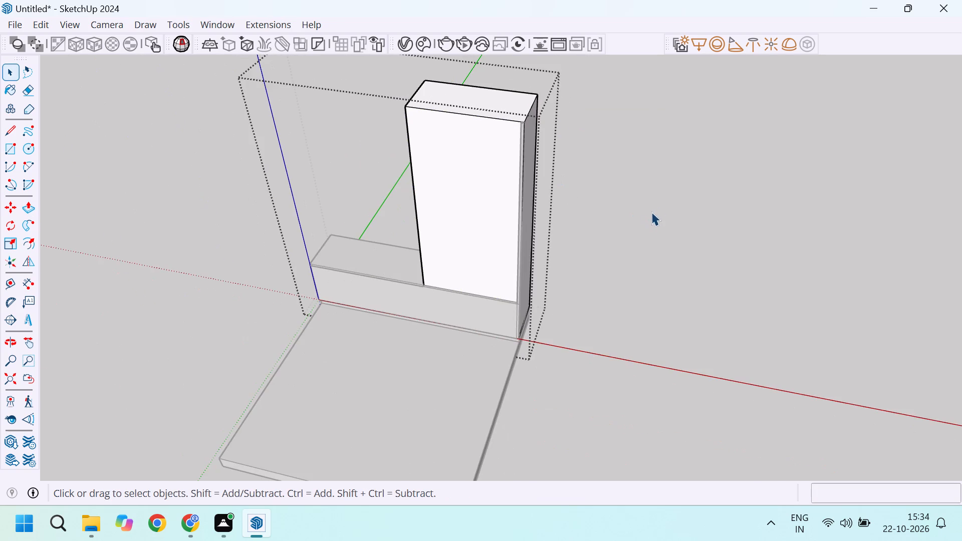
click(651, 212)
Examine the tall cabinet's junction with the front panel, shortened top and upright strip from several angles.
middle_drag(557, 287, 482, 278)
scroll(480, 256, up, 7)
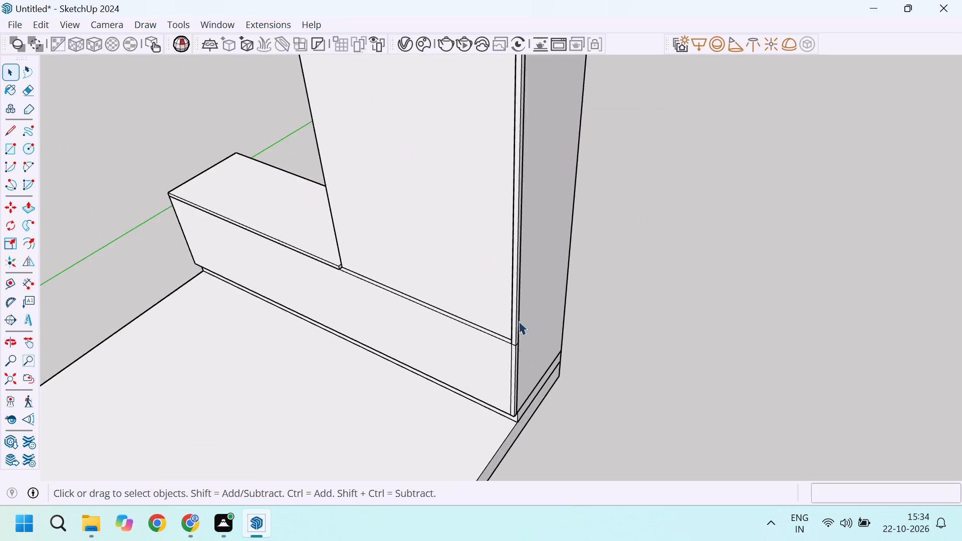
scroll(519, 321, up, 3)
middle_drag(540, 357, 572, 336)
scroll(550, 345, down, 2)
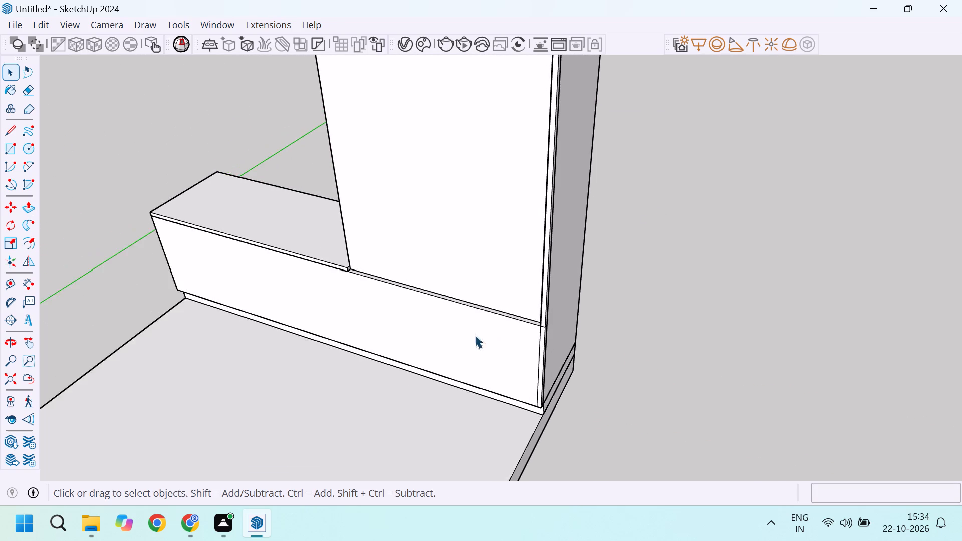
middle_drag(475, 335, 519, 372)
scroll(500, 349, up, 7)
middle_drag(514, 322, 477, 342)
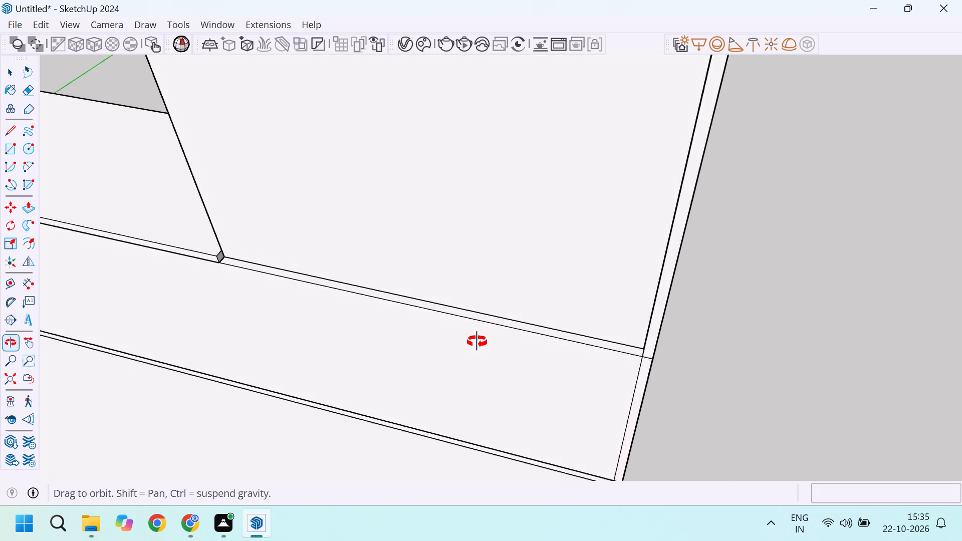
middle_drag(477, 342, 439, 324)
scroll(555, 375, down, 9)
middle_drag(501, 402, 597, 350)
scroll(429, 374, down, 5)
scroll(503, 342, up, 2)
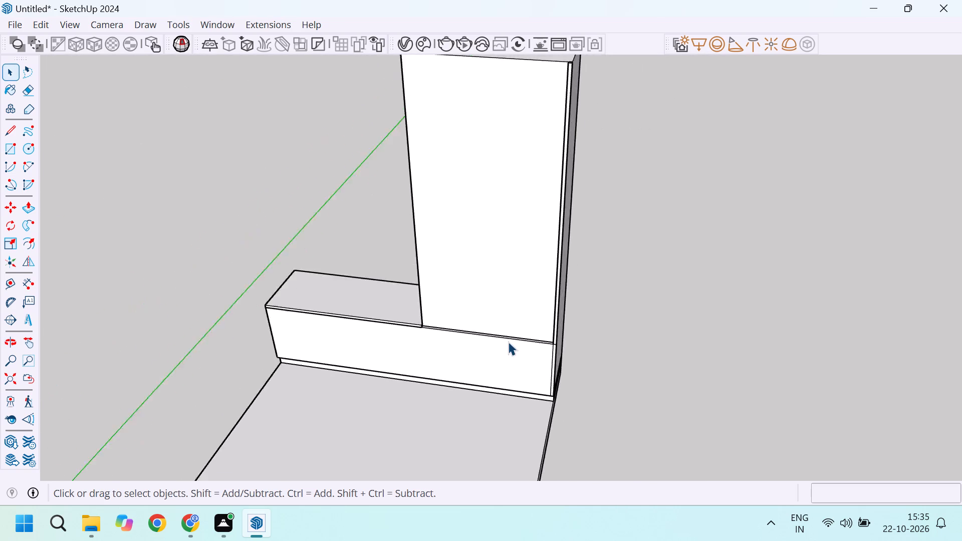
scroll(508, 342, up, 7)
scroll(610, 353, down, 4)
middle_drag(552, 367, 548, 347)
Inside the front panel group, draw a rectangle about 3' 11" by 7' 10 13/16" covering the tall cabinet's front face.
double_click(557, 365)
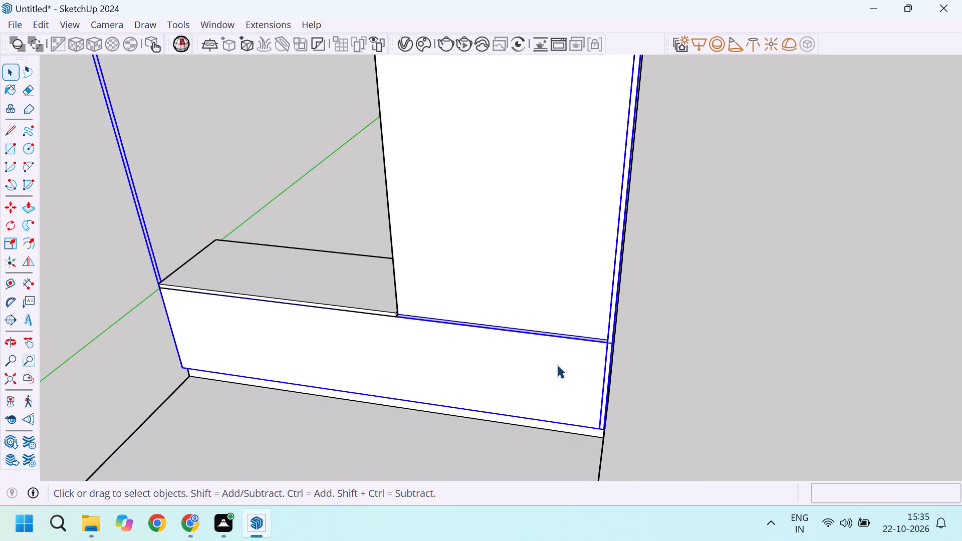
scroll(562, 368, down, 6)
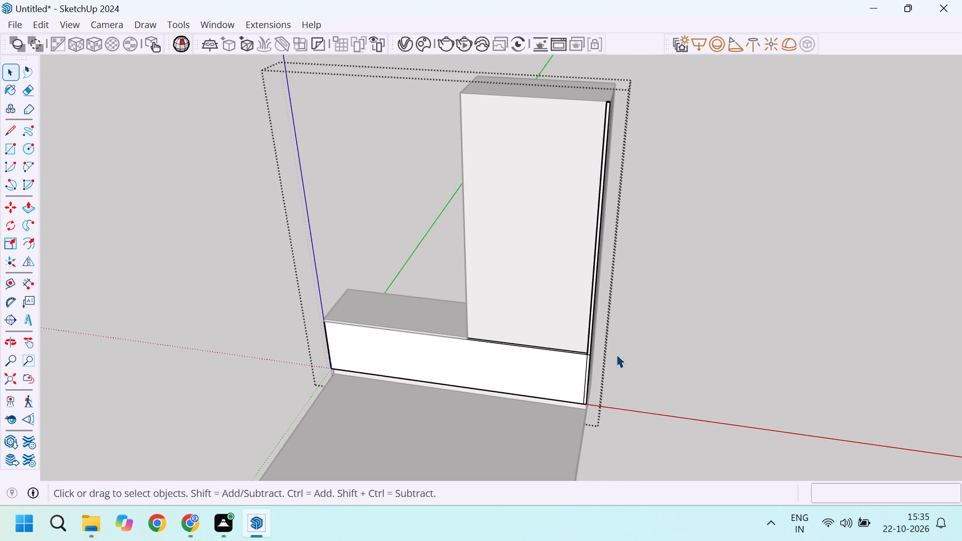
scroll(584, 255, down, 4)
middle_drag(579, 244, 608, 214)
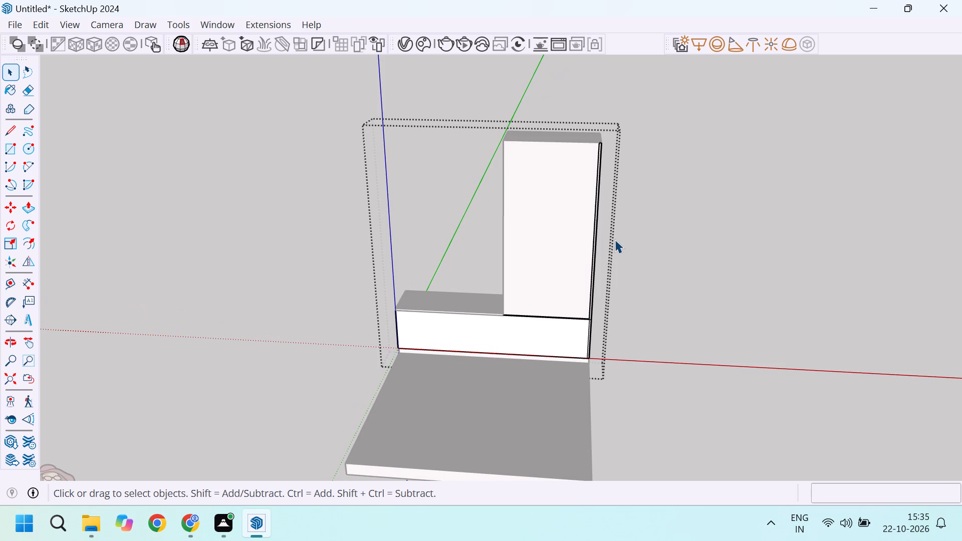
scroll(615, 239, up, 6)
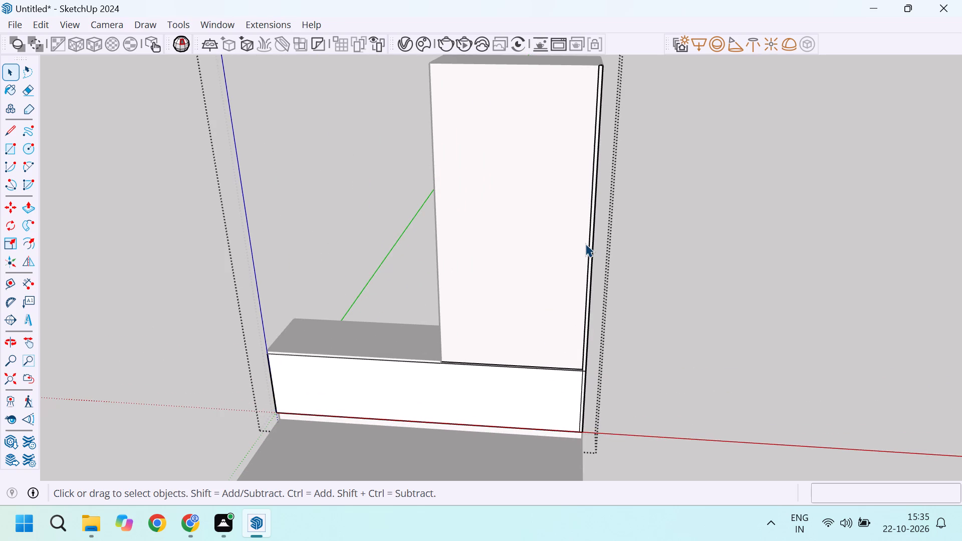
key(r)
scroll(448, 96, up, 3)
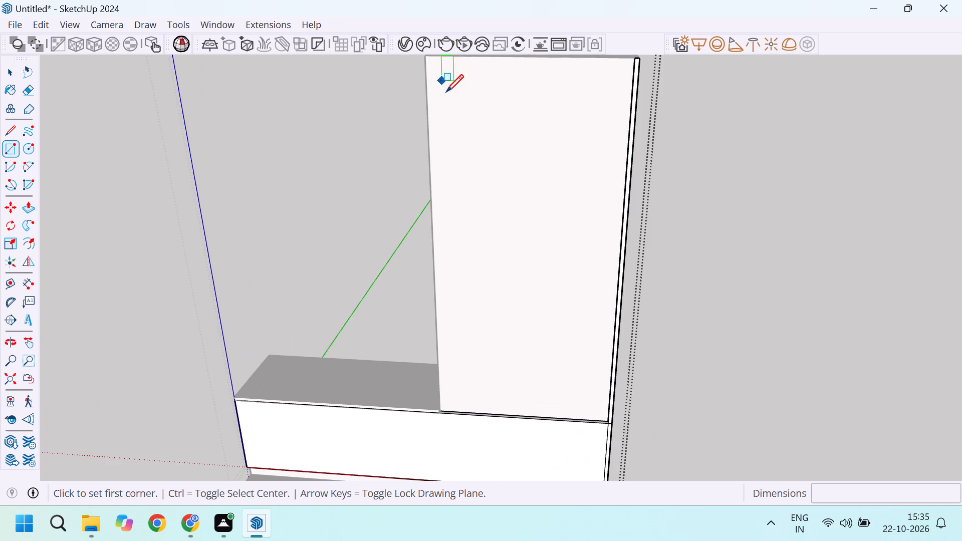
scroll(512, 217, down, 4)
middle_drag(493, 219, 570, 243)
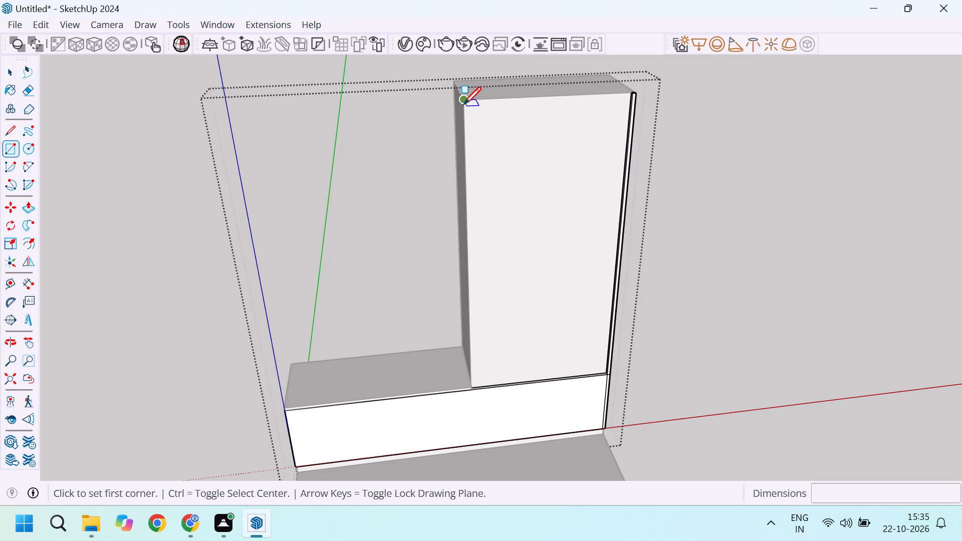
drag(463, 104, 468, 108)
scroll(621, 342, up, 11)
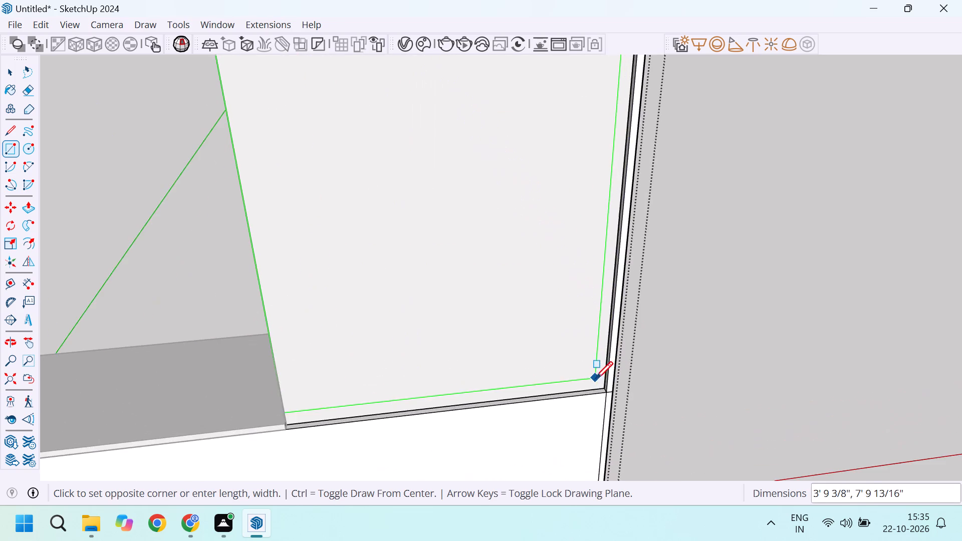
scroll(595, 379, up, 10)
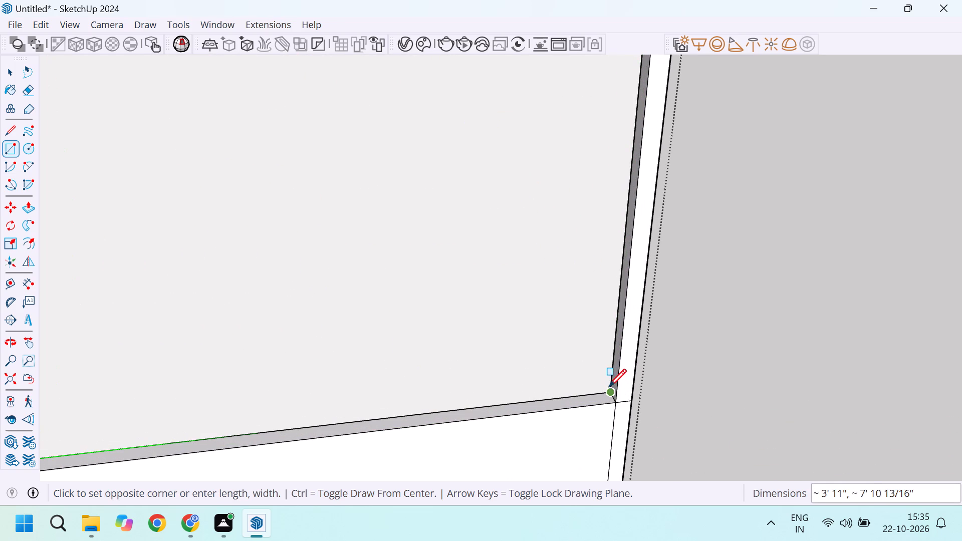
click(610, 392)
scroll(571, 361, down, 17)
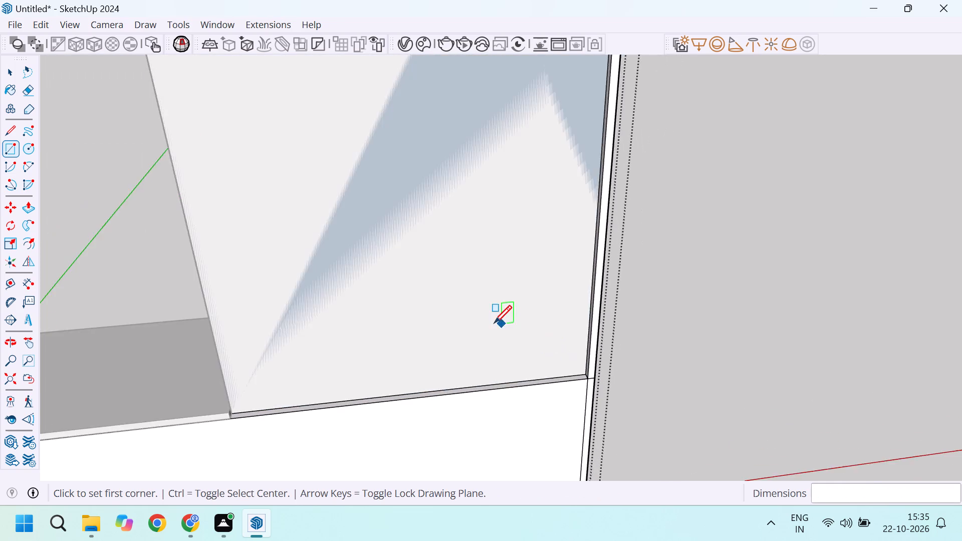
scroll(494, 323, down, 8)
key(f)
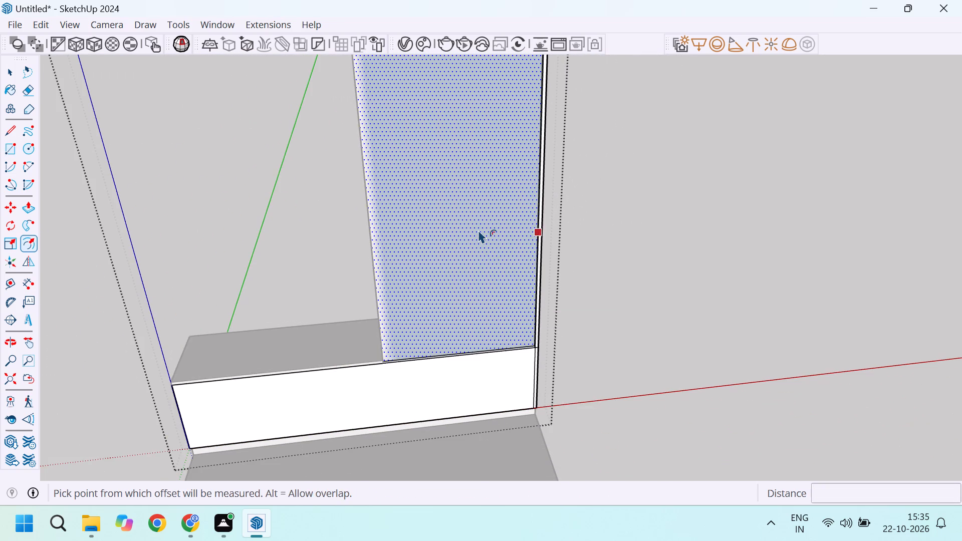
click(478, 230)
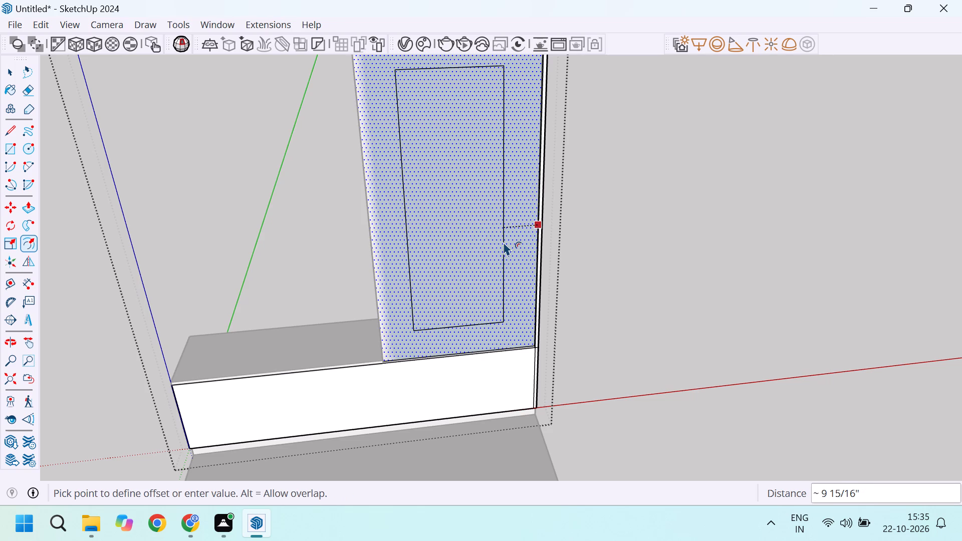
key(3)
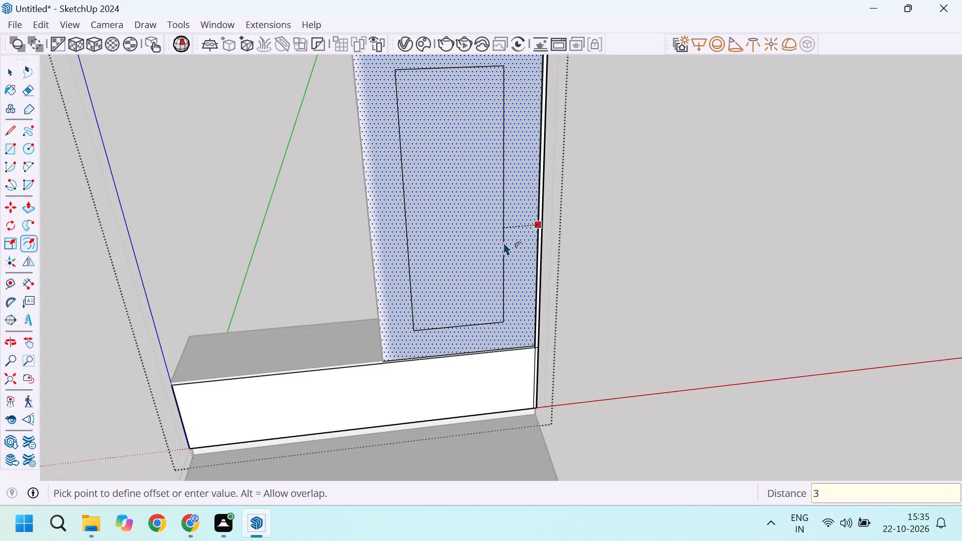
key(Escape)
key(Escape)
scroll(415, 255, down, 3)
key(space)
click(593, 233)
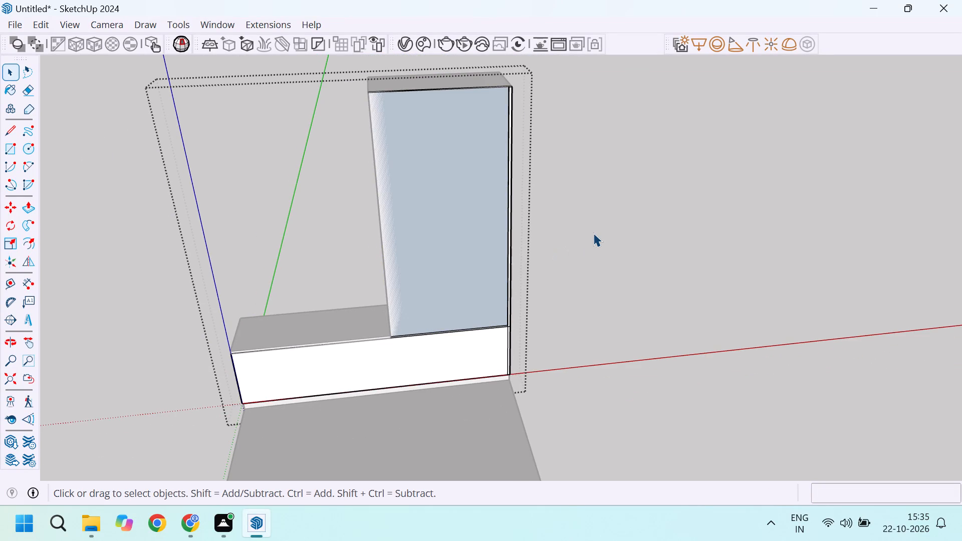
Inside the front panel group, copy the tall front face's free vertical edge 1" inward, on the side above the low cabinet.
scroll(384, 154, up, 3)
double_click(417, 172)
scroll(431, 198, down, 4)
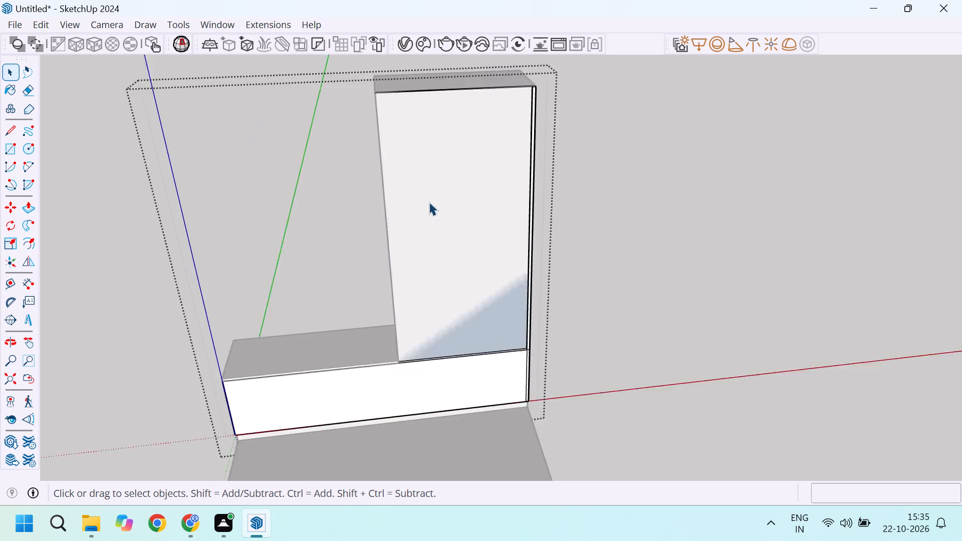
click(609, 225)
double_click(462, 349)
scroll(395, 212, up, 3)
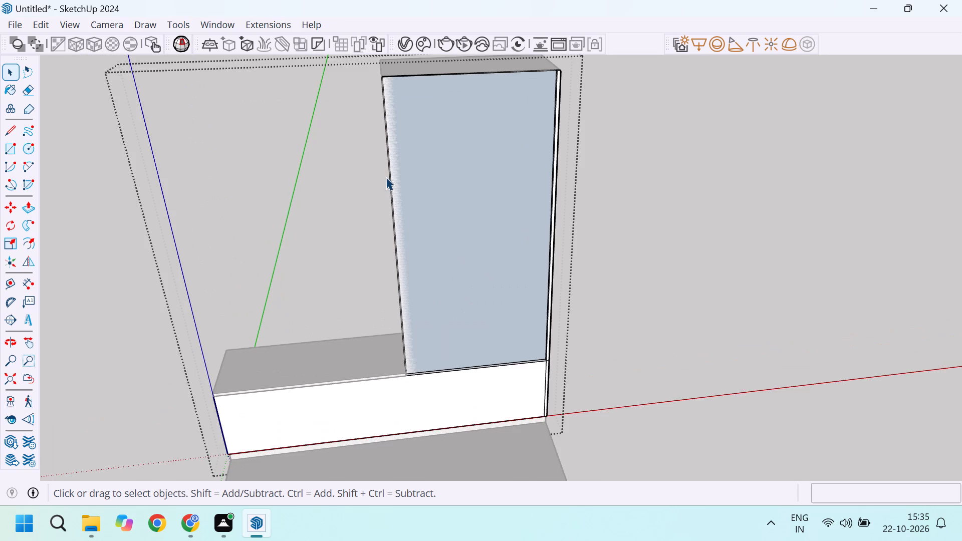
middle_drag(403, 156, 359, 242)
scroll(354, 156, up, 5)
click(376, 134)
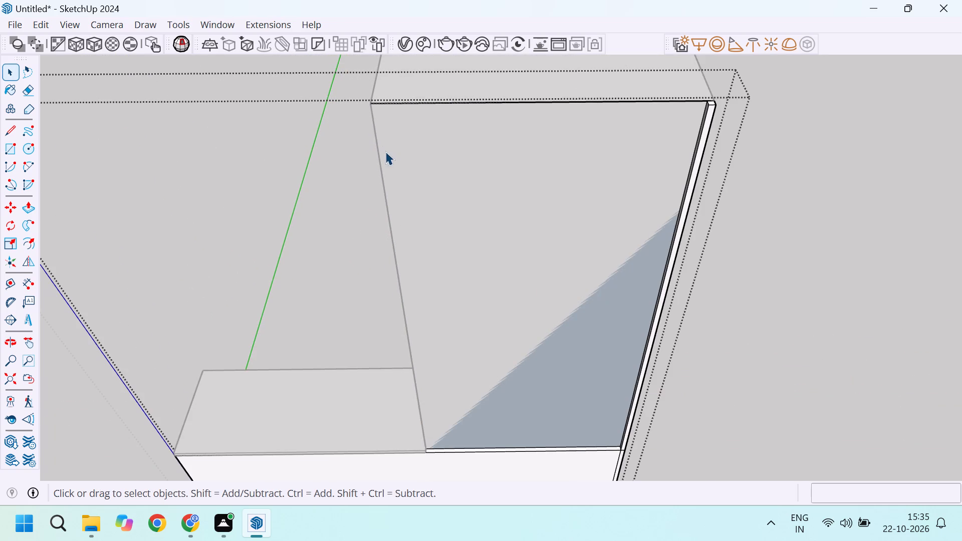
scroll(387, 154, down, 5)
middle_drag(414, 220, 514, 211)
scroll(401, 174, up, 3)
key(m)
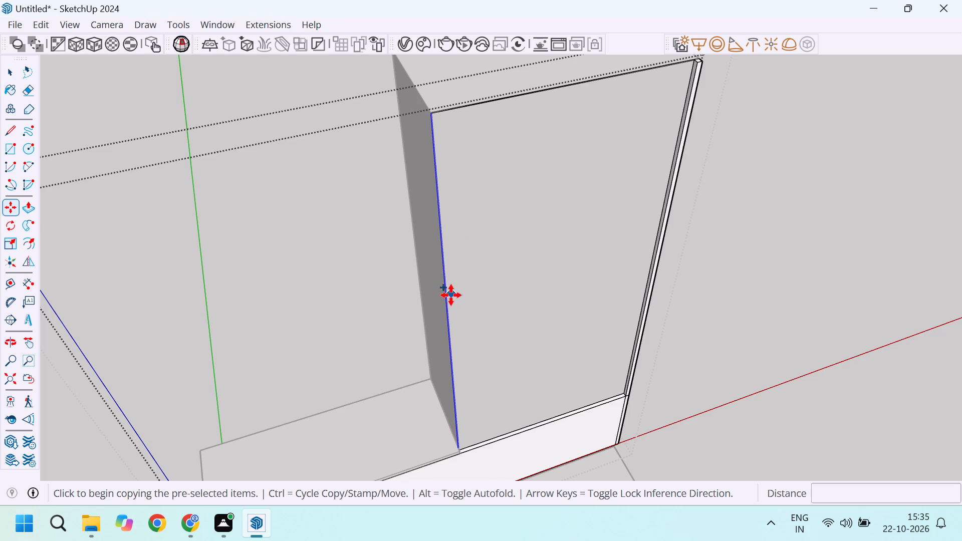
middle_drag(441, 296, 374, 242)
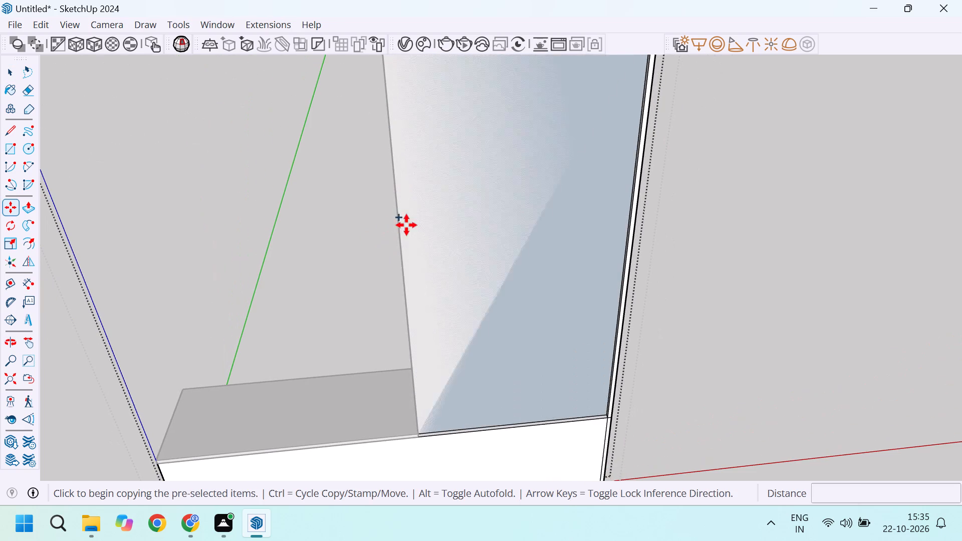
click(407, 272)
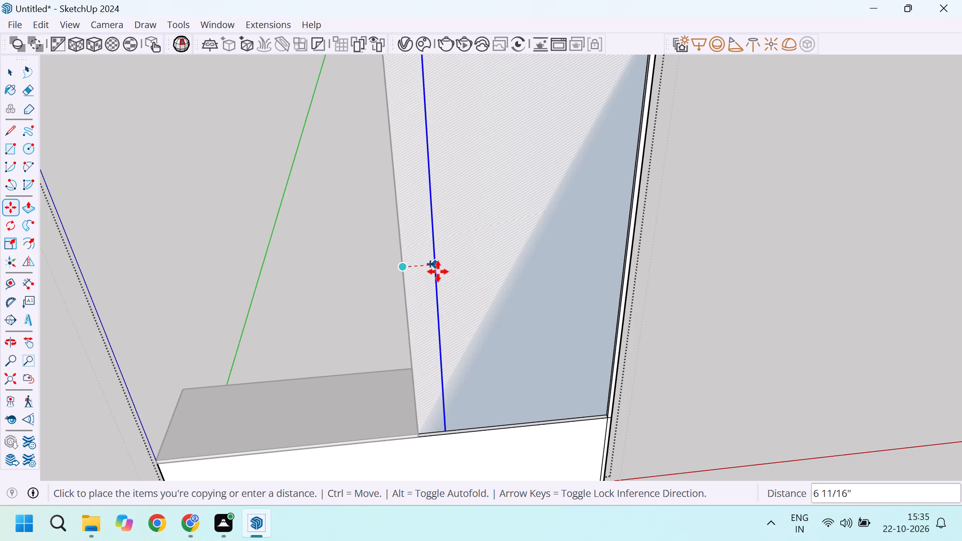
key(1)
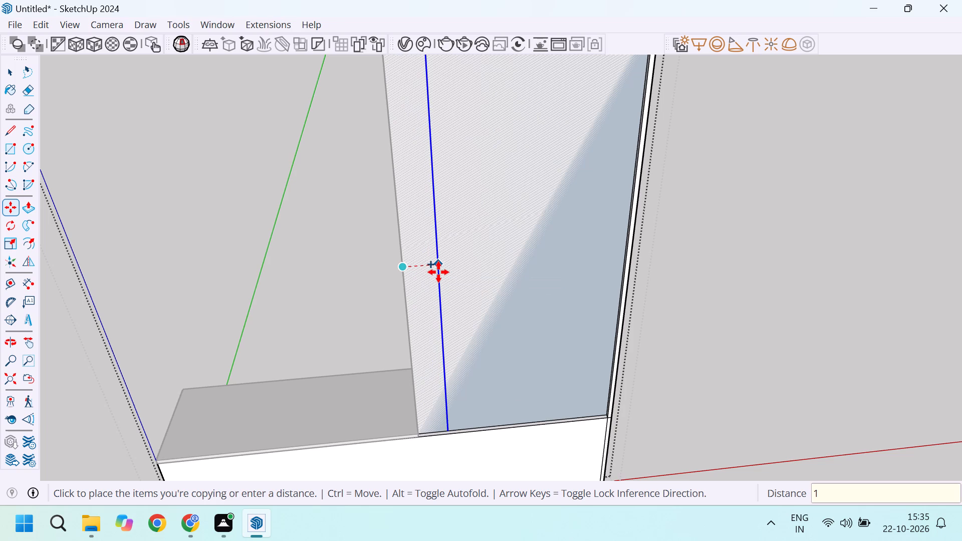
key(Return)
key(space)
scroll(477, 287, down, 4)
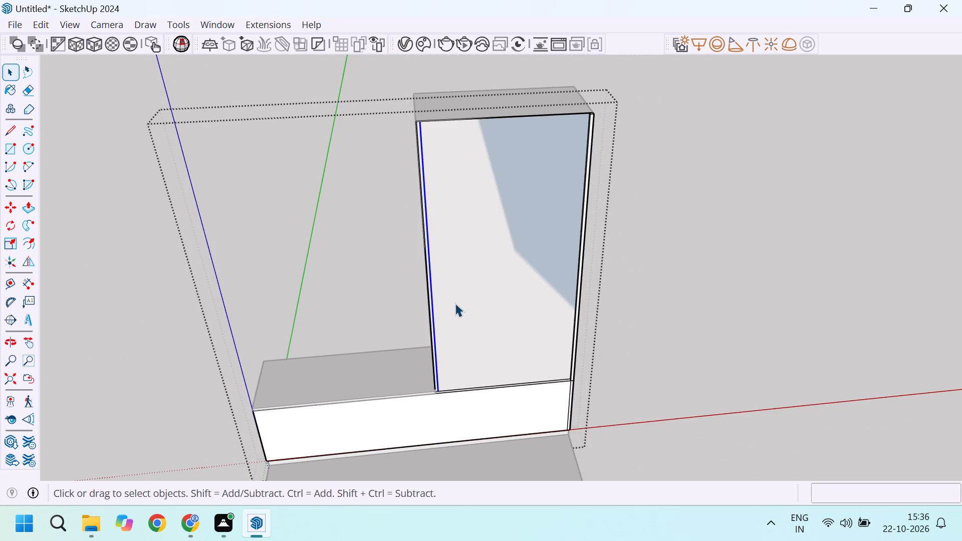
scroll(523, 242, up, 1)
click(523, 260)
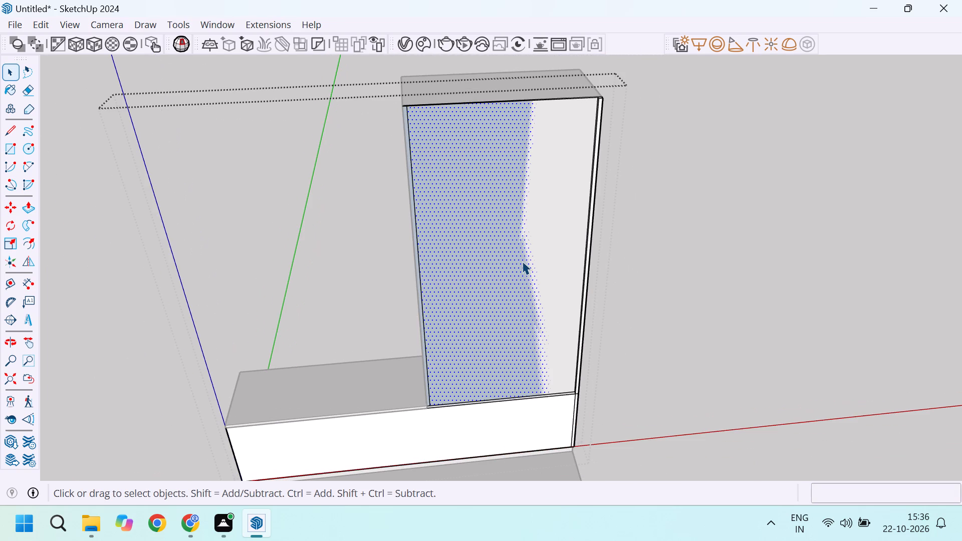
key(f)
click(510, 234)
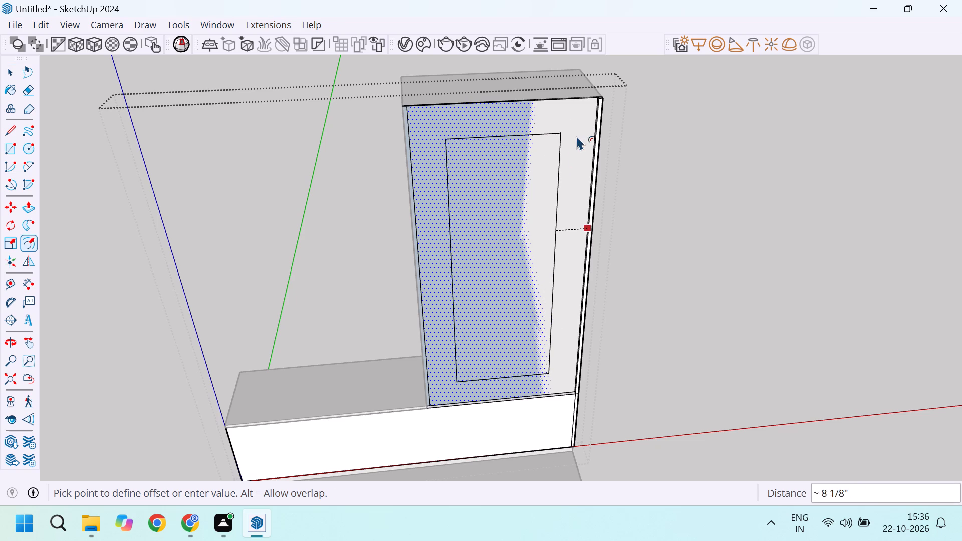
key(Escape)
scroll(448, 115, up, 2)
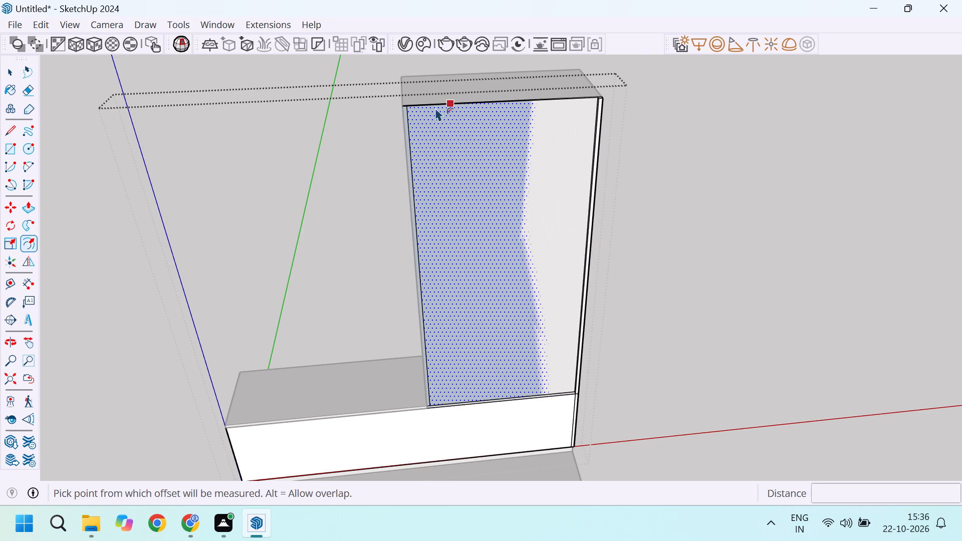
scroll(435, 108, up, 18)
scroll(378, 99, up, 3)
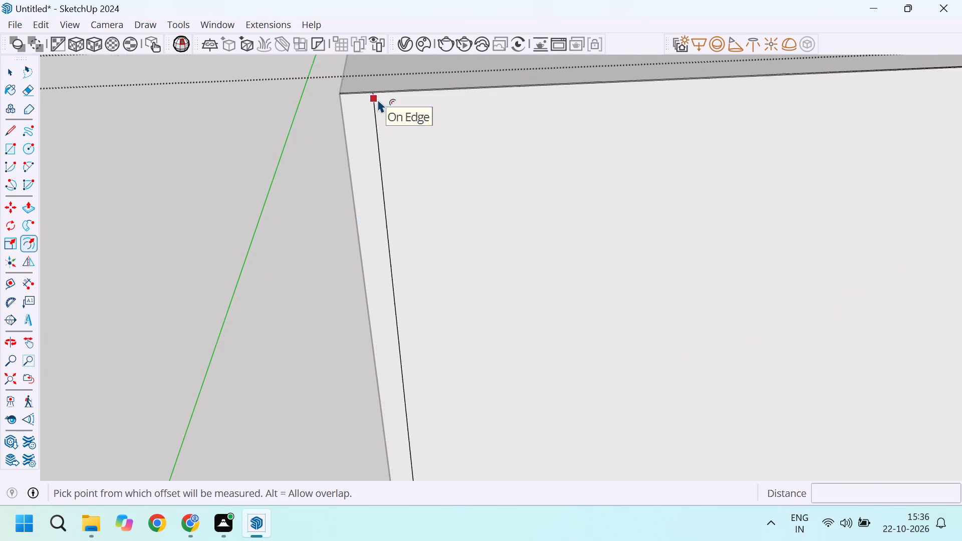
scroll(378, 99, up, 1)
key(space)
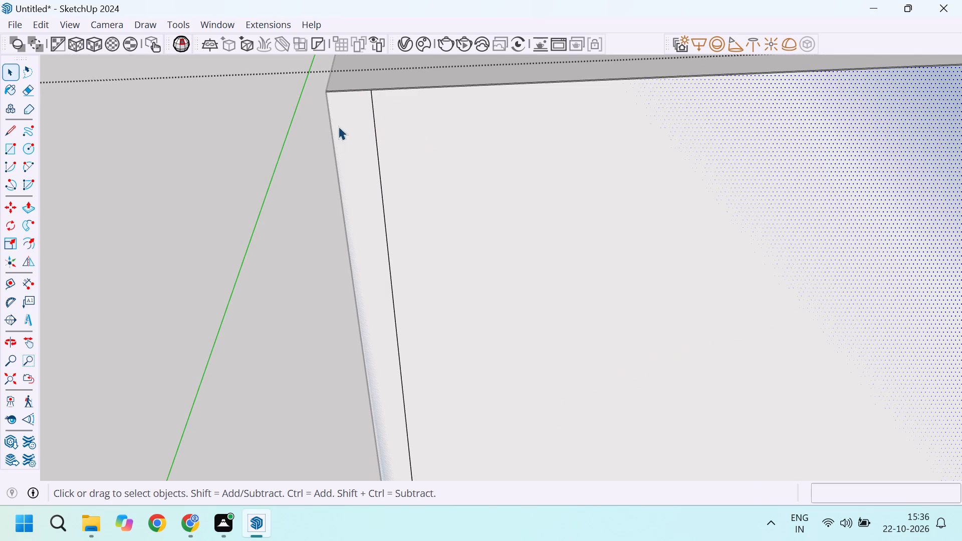
Offset the outline of the tall cabinet's large front face 3mm inward.
scroll(340, 123, down, 3)
middle_drag(350, 127, 370, 127)
scroll(355, 127, up, 1)
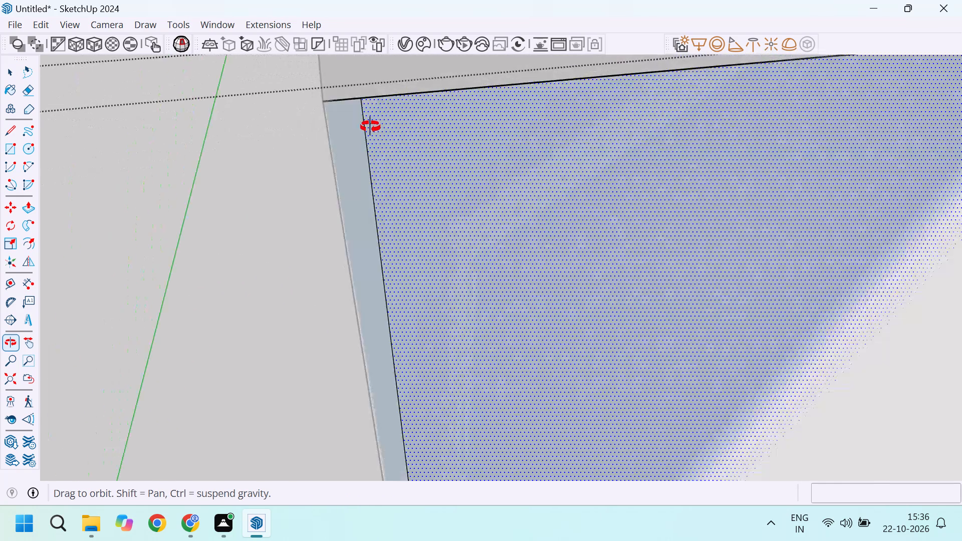
middle_drag(370, 127, 368, 126)
scroll(333, 85, up, 20)
scroll(333, 85, up, 5)
scroll(301, 166, up, 6)
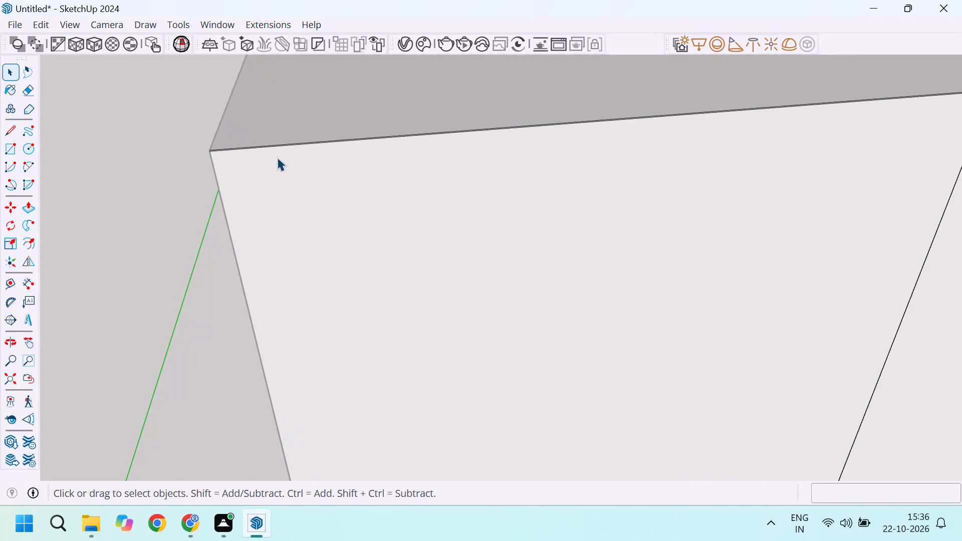
scroll(223, 134, down, 20)
scroll(223, 134, down, 19)
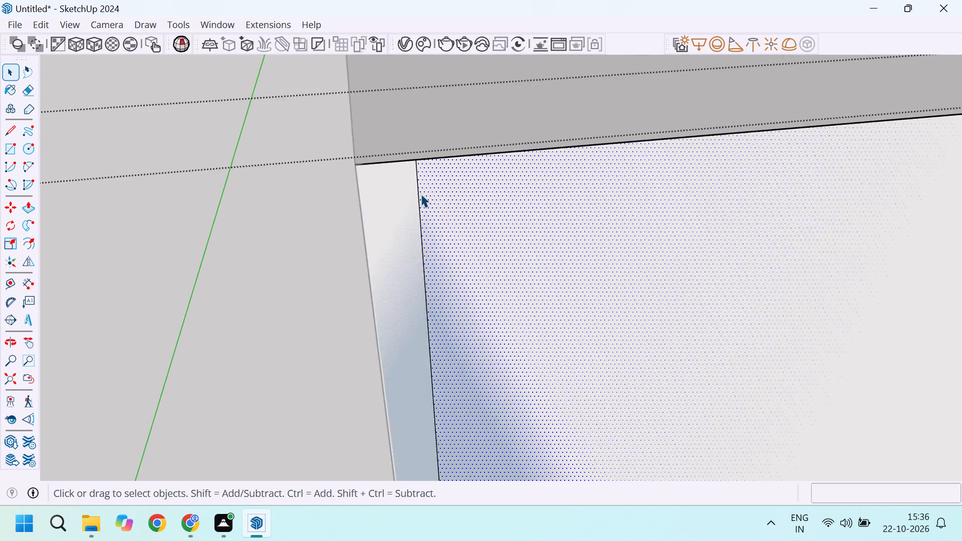
scroll(421, 194, down, 16)
key(f)
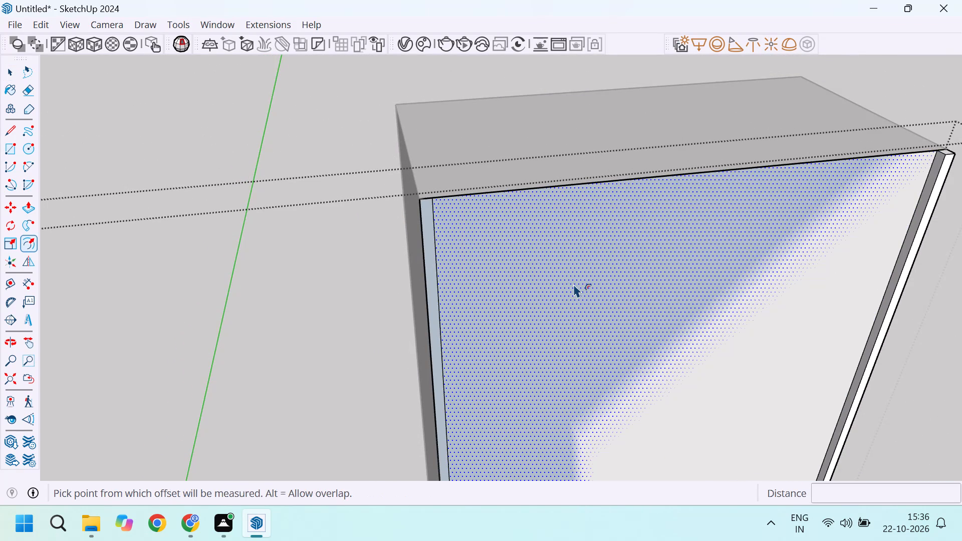
click(574, 284)
scroll(495, 245, up, 1)
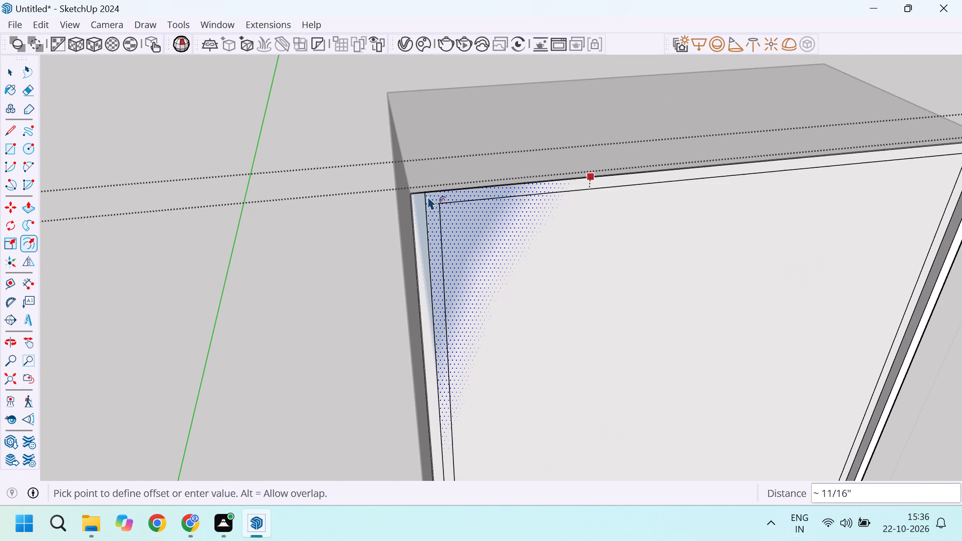
scroll(425, 189, up, 14)
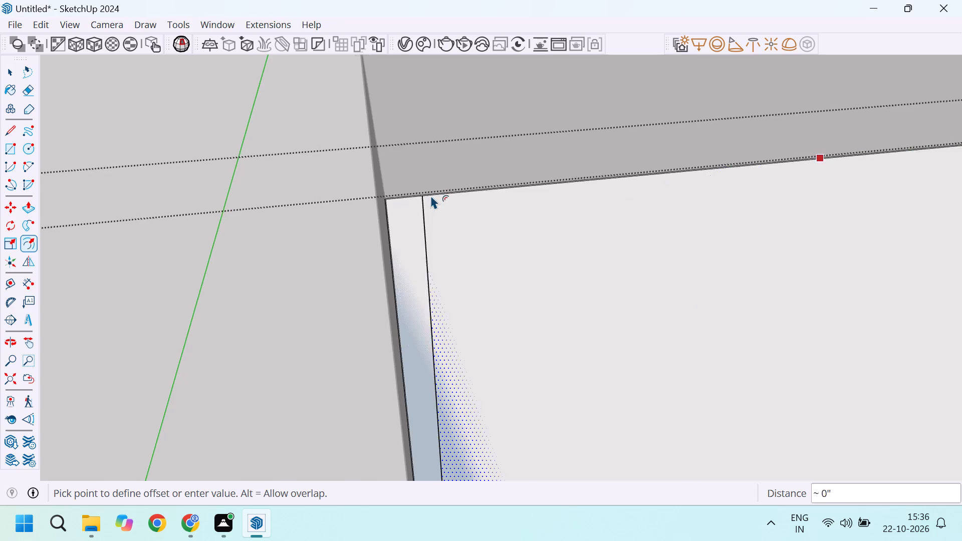
scroll(431, 195, up, 14)
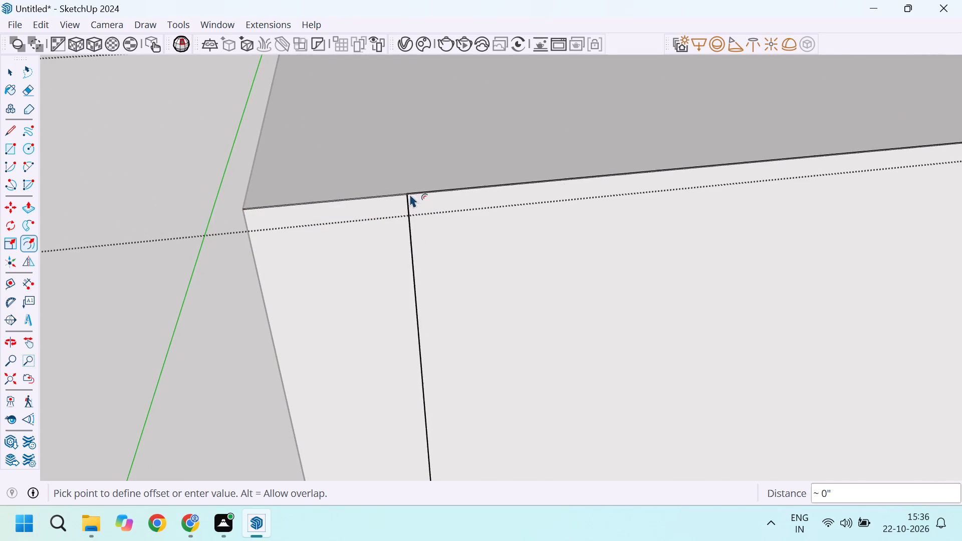
scroll(398, 197, down, 20)
scroll(398, 197, down, 20)
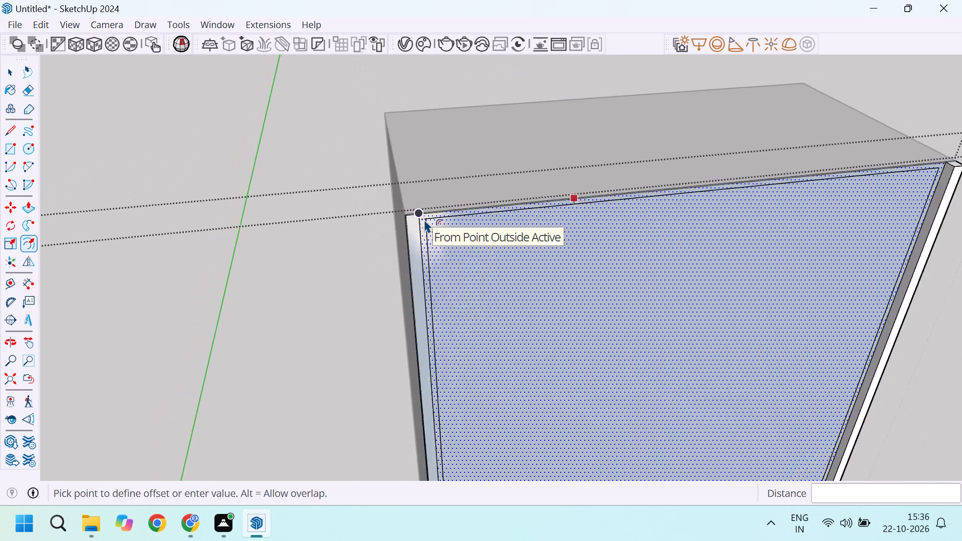
scroll(424, 219, down, 2)
text(3mm)
key(Return)
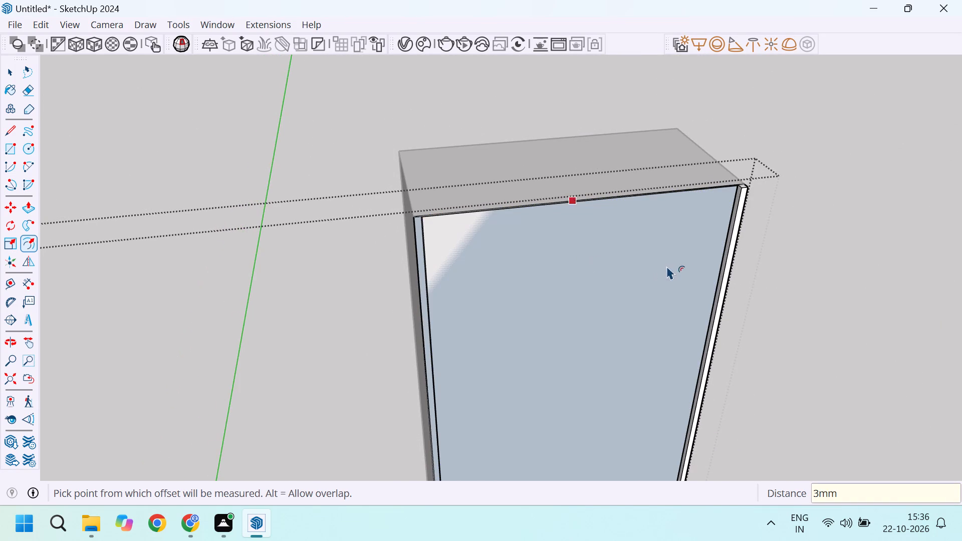
Examine the inset border at the tall front's upper corner beside the upright strip.
middle_drag(673, 266, 599, 203)
scroll(714, 201, up, 19)
scroll(743, 196, up, 2)
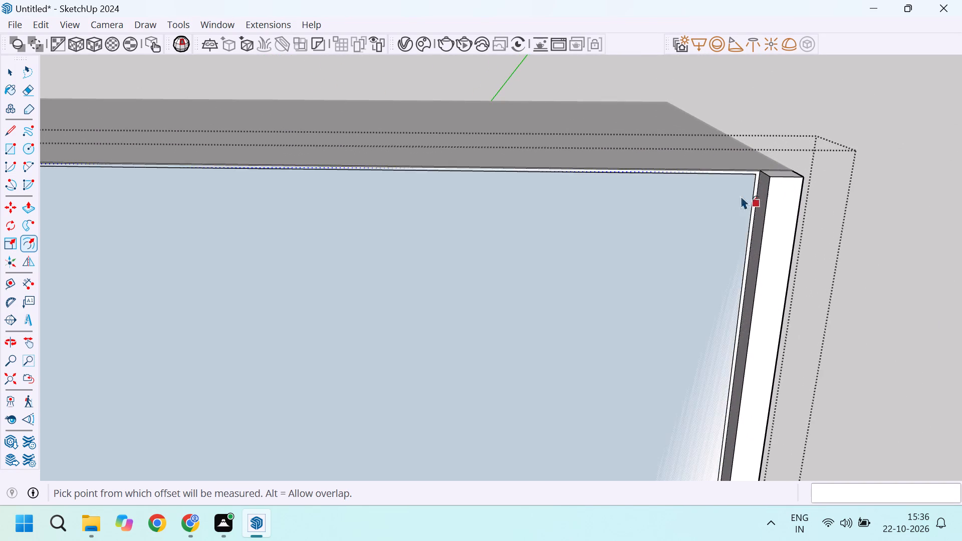
scroll(741, 196, up, 4)
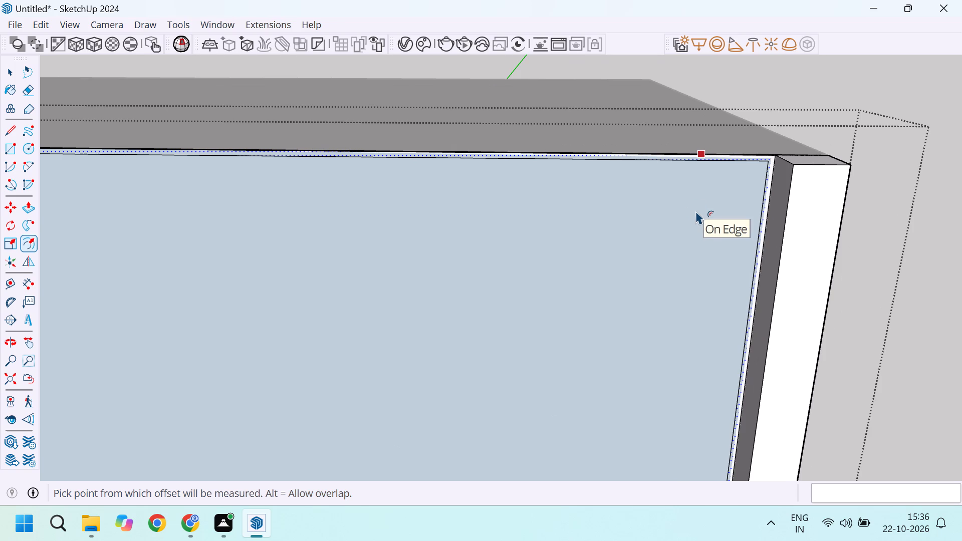
scroll(693, 213, down, 5)
scroll(560, 237, down, 11)
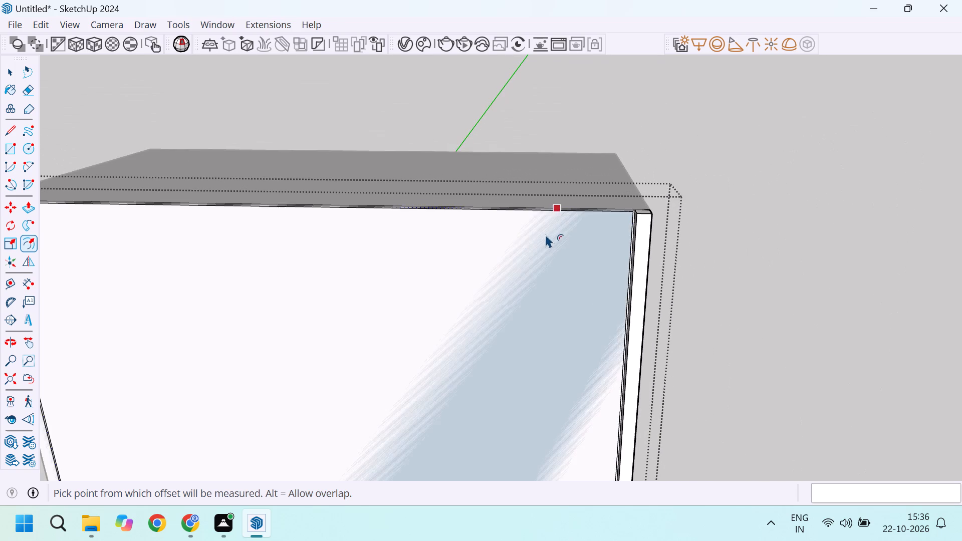
scroll(402, 224, up, 1)
key(Escape)
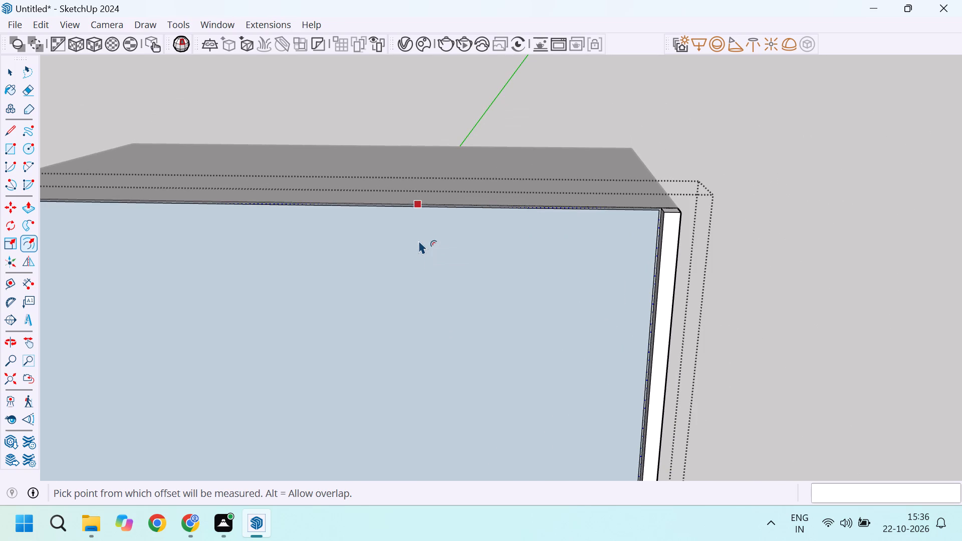
Draw a vertical centre line about 7' 11 3/4" long on the tall front, from the inset border's bottom midpoint to its top edge.
key(l)
scroll(418, 239, down, 3)
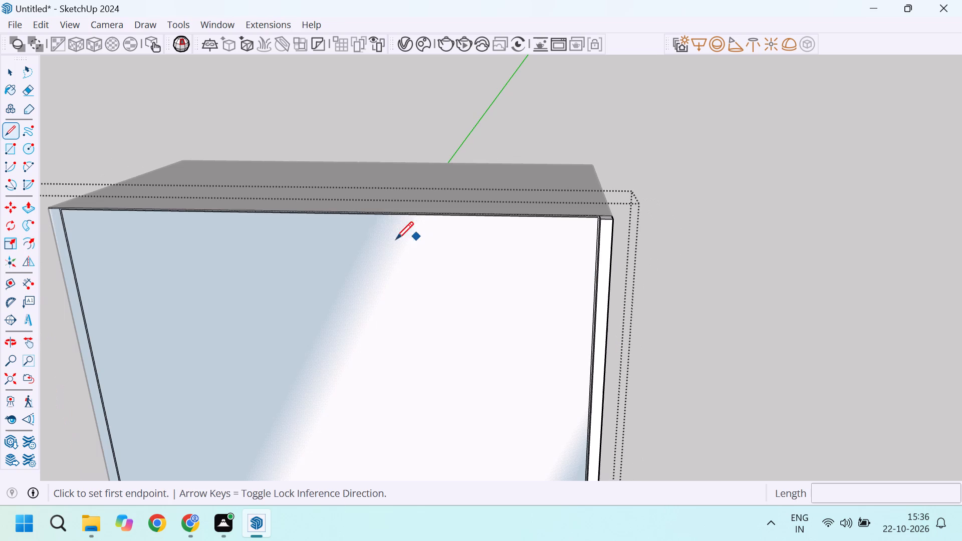
scroll(343, 221, up, 1)
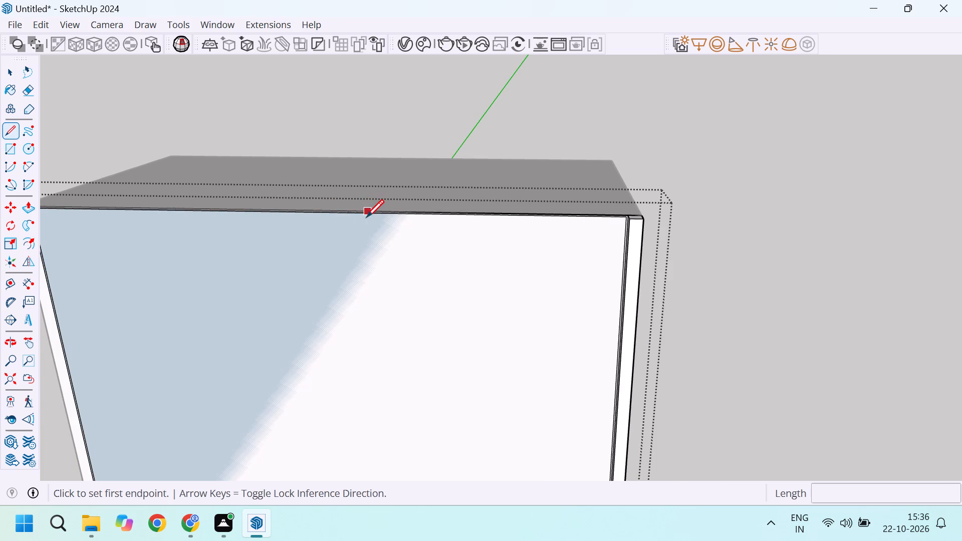
scroll(373, 217, down, 3)
middle_drag(371, 228, 381, 167)
scroll(395, 174, down, 15)
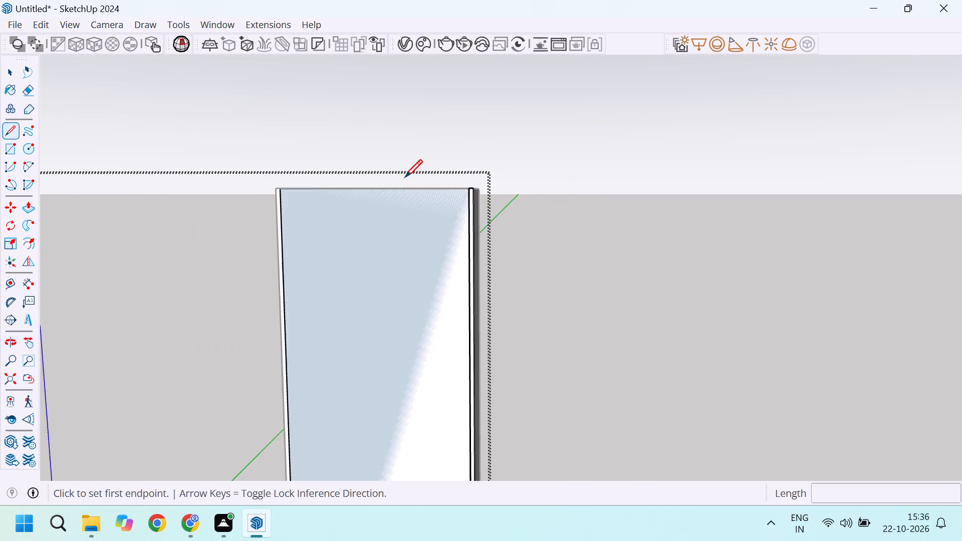
scroll(405, 177, down, 7)
scroll(401, 240, down, 4)
scroll(389, 363, up, 13)
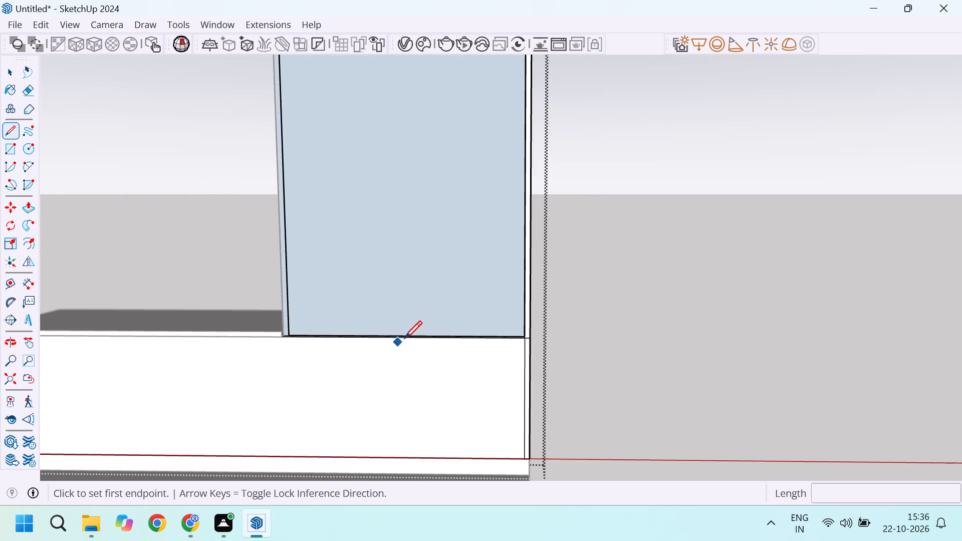
scroll(405, 335, up, 6)
middle_drag(410, 333, 416, 391)
scroll(418, 373, up, 5)
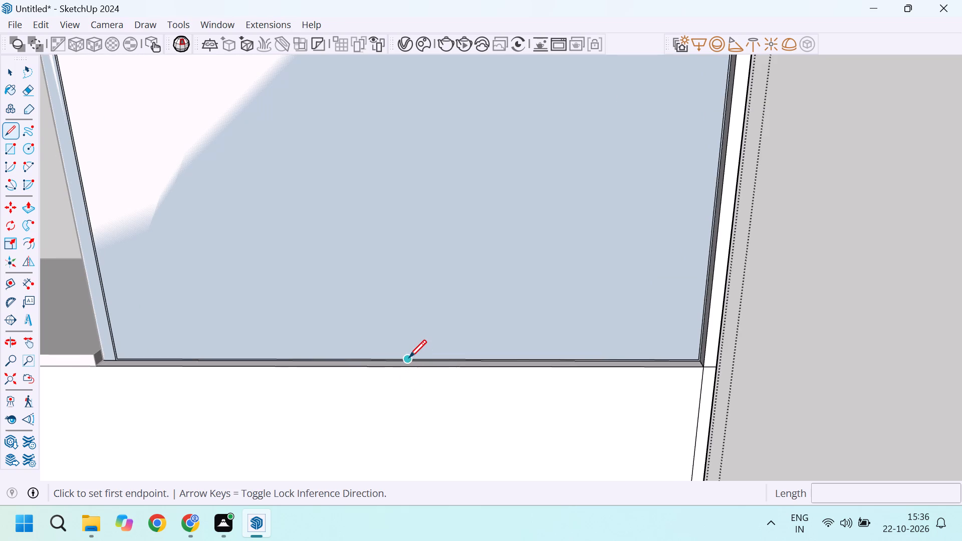
click(408, 356)
scroll(658, 342, up, 6)
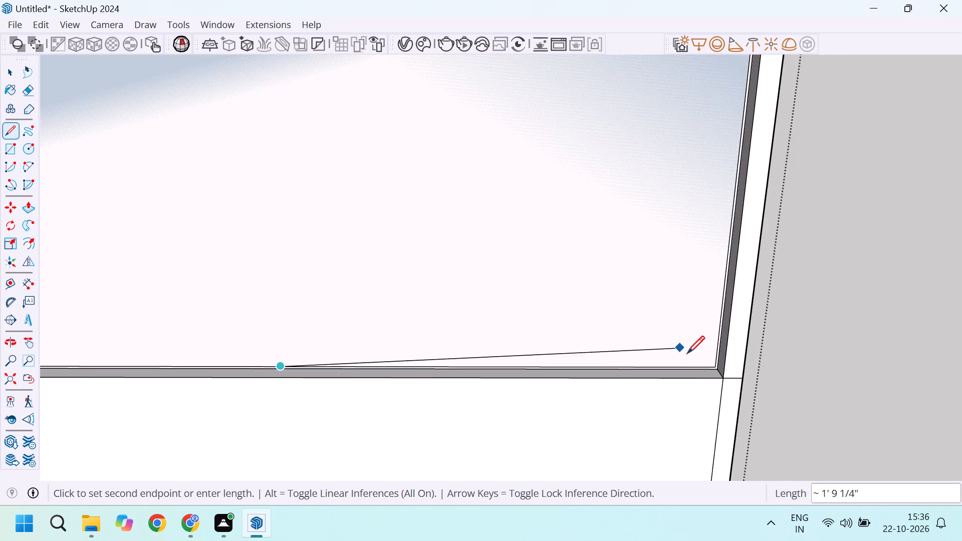
scroll(690, 359, up, 5)
scroll(719, 369, down, 3)
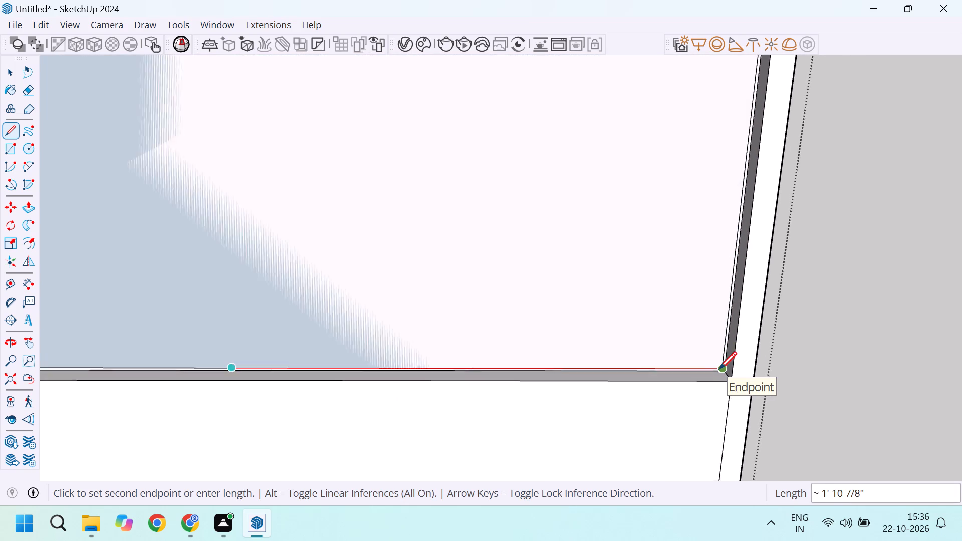
scroll(719, 369, down, 5)
scroll(171, 377, up, 10)
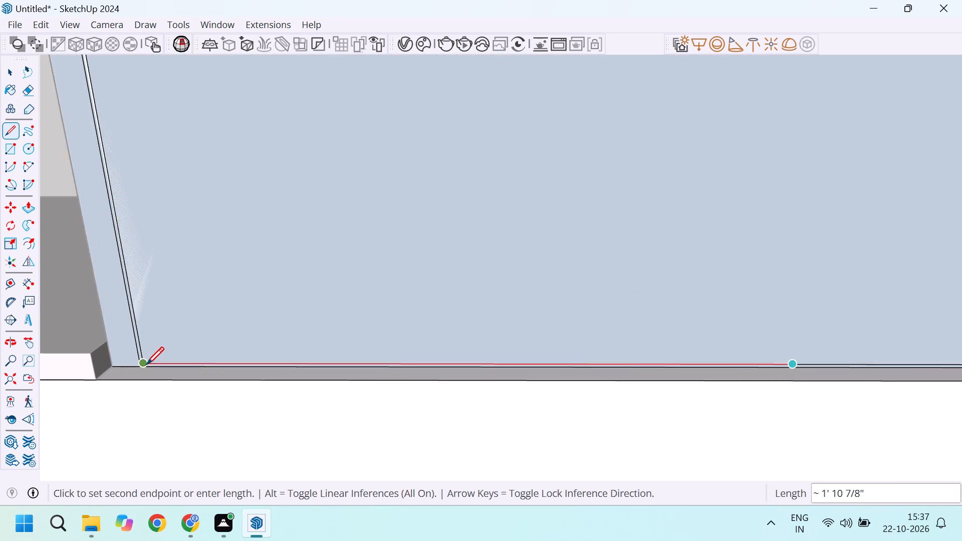
scroll(146, 364, up, 3)
scroll(146, 364, down, 20)
scroll(146, 364, down, 1)
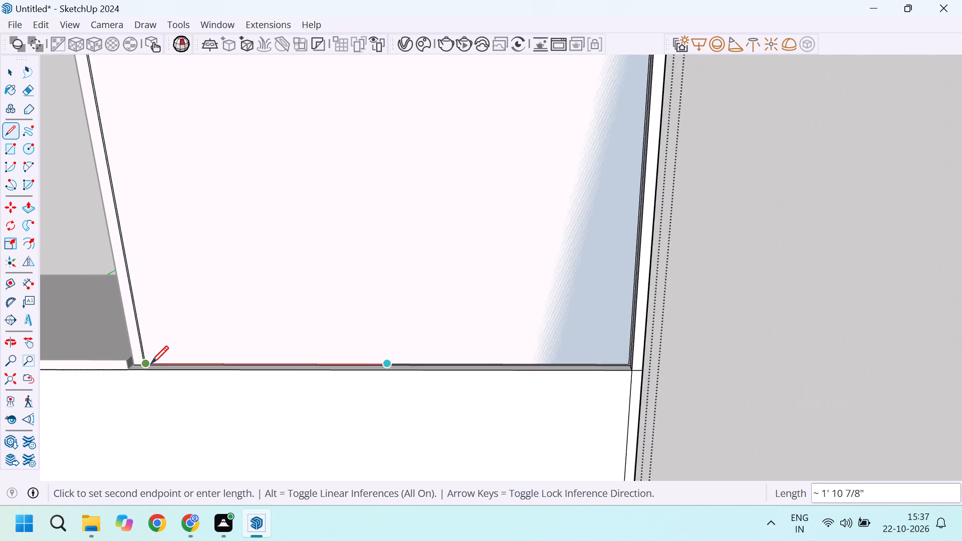
scroll(151, 363, down, 16)
scroll(162, 135, up, 10)
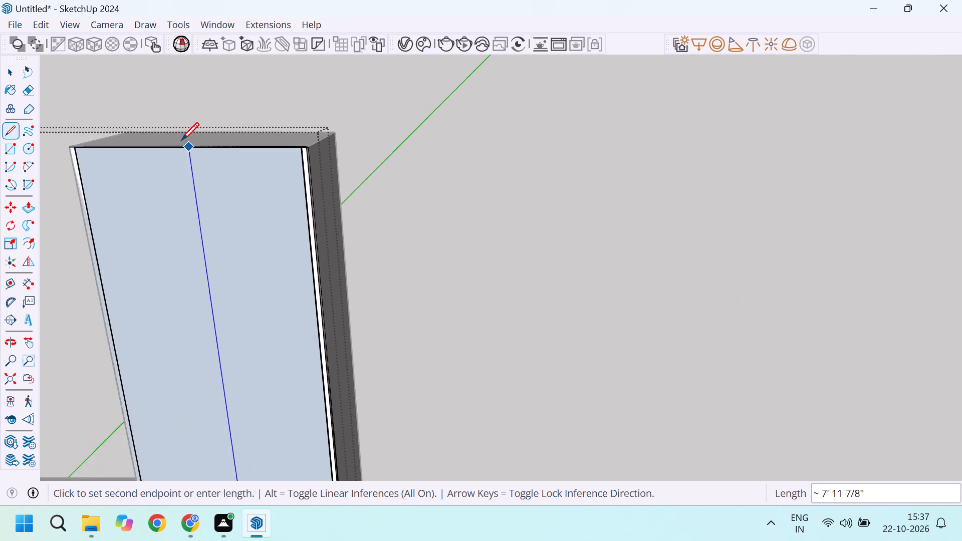
scroll(207, 160, up, 13)
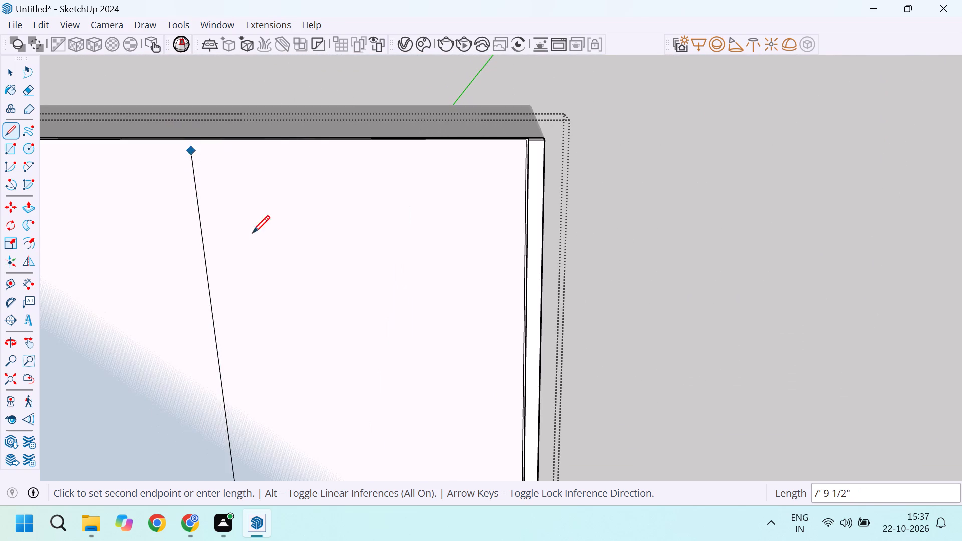
middle_drag(245, 233, 294, 207)
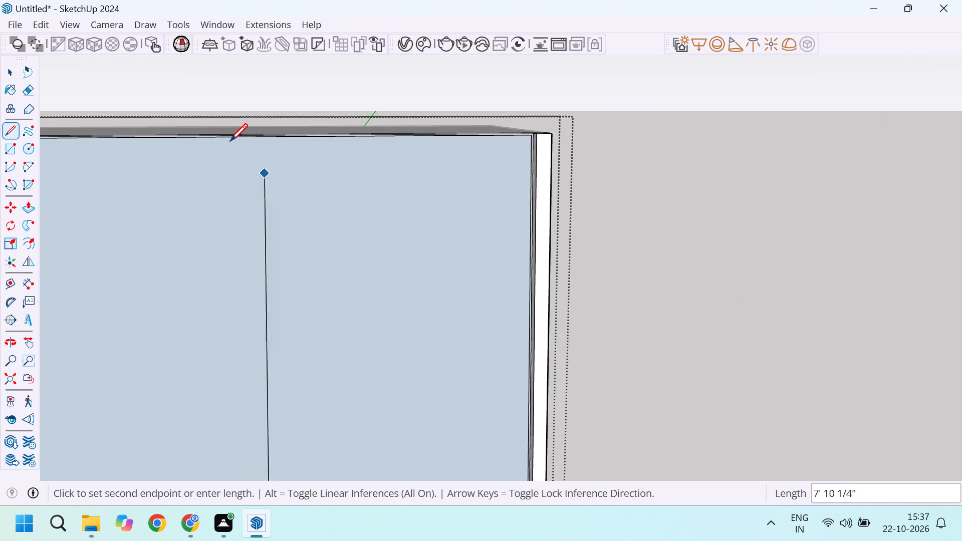
scroll(230, 141, up, 5)
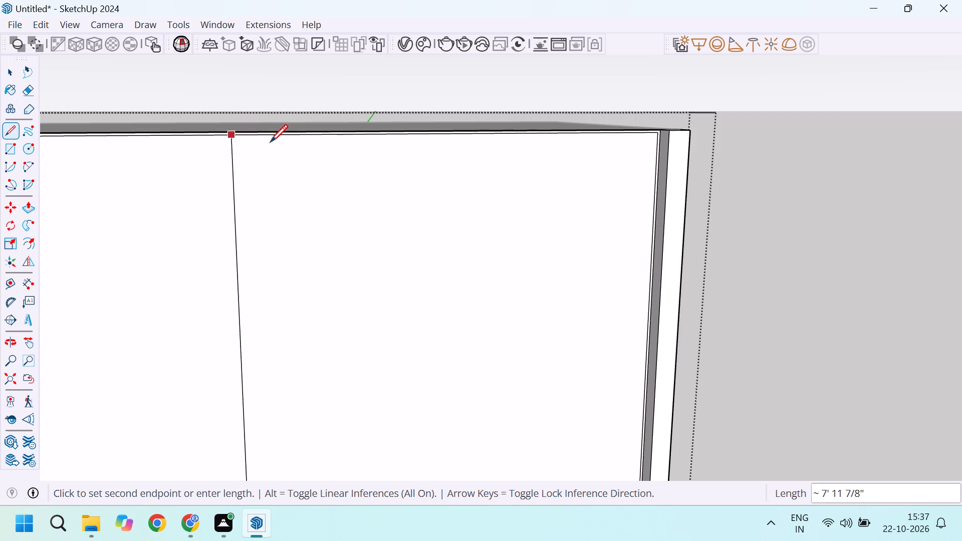
scroll(279, 145, down, 17)
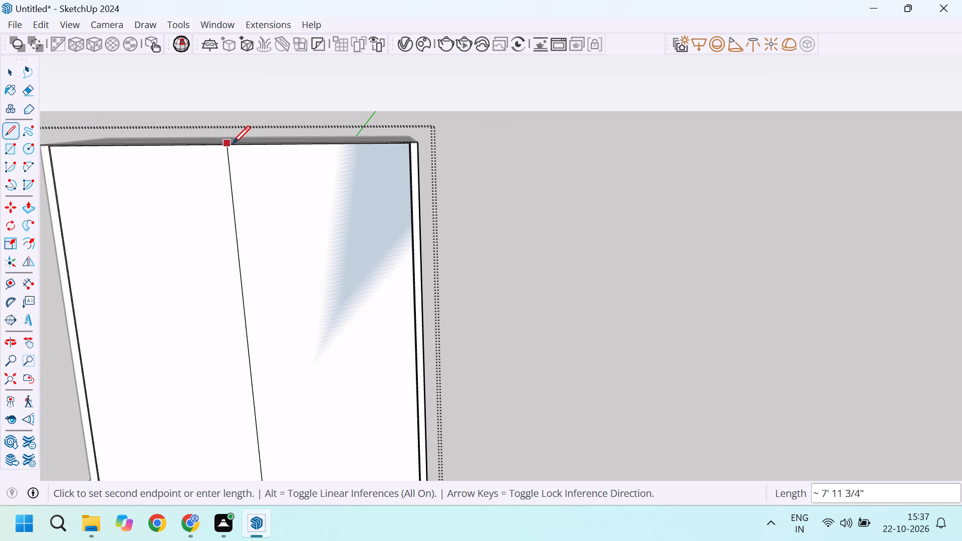
scroll(240, 141, up, 20)
scroll(240, 141, up, 2)
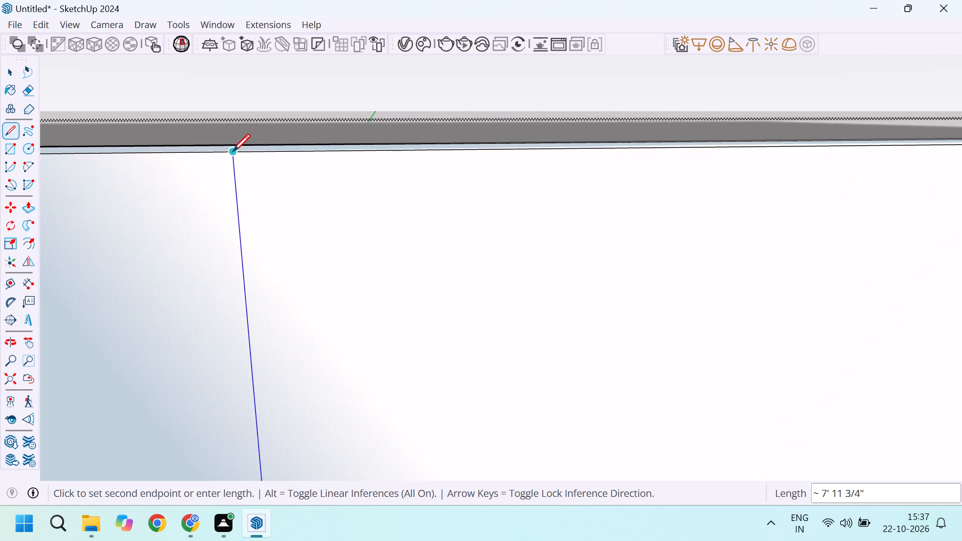
click(232, 151)
scroll(333, 179, down, 8)
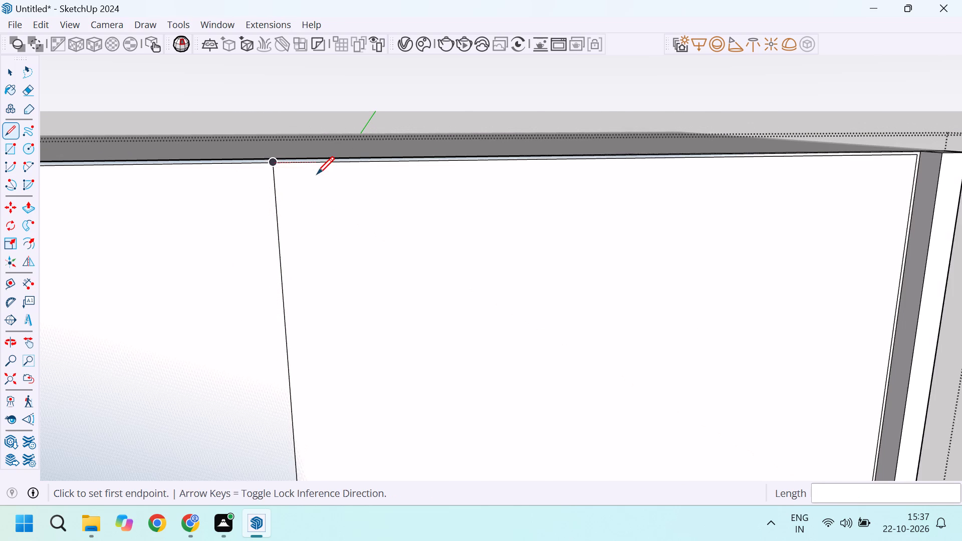
key(space)
Copy the tall front's vertical centre line 0.5" sideways, toward the upright side strip at the cabinet's outer end.
scroll(306, 190, down, 9)
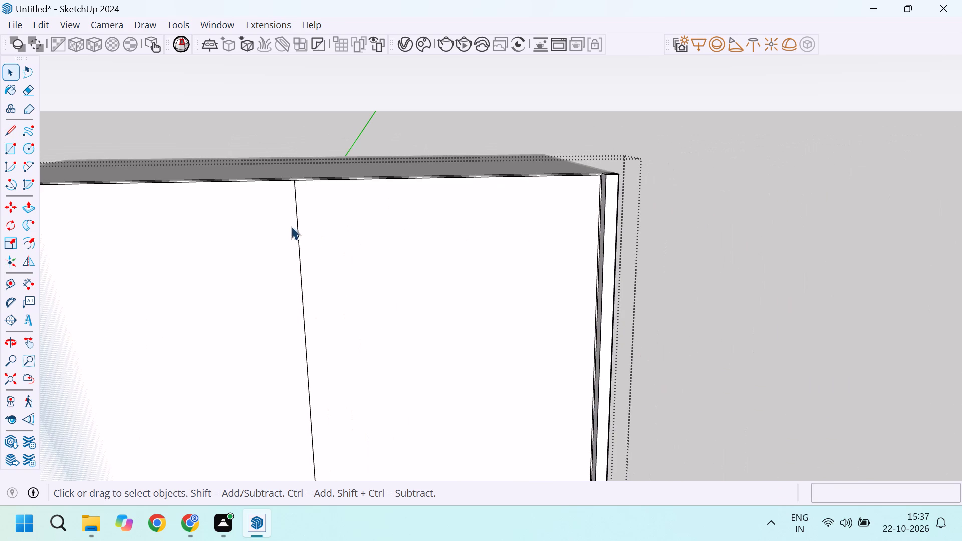
scroll(291, 226, down, 3)
scroll(304, 271, down, 5)
middle_drag(312, 360, 308, 306)
scroll(308, 293, down, 4)
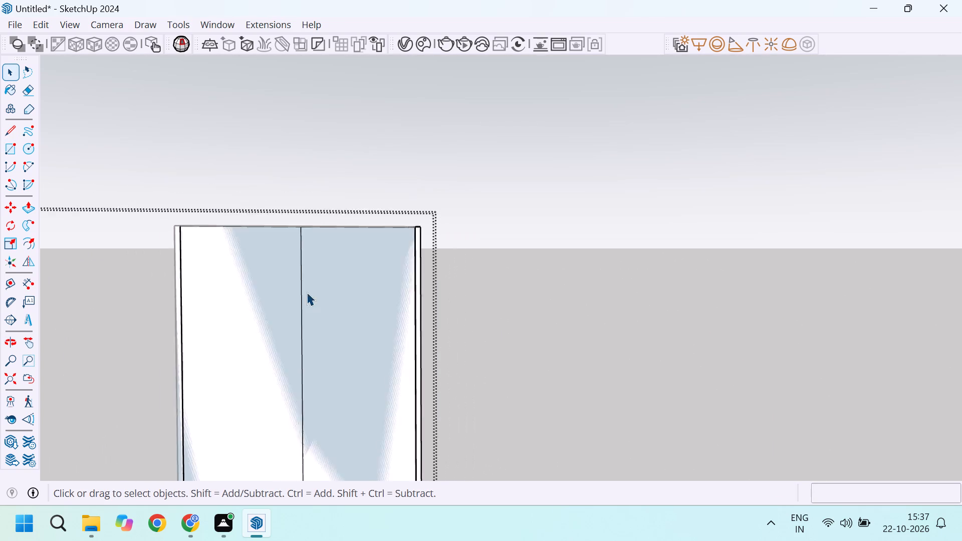
scroll(307, 292, down, 6)
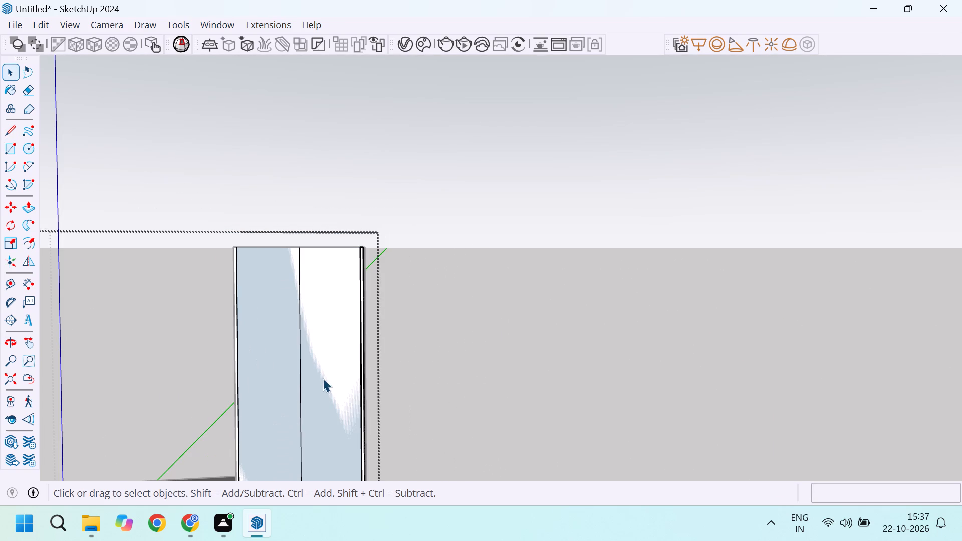
scroll(313, 283, down, 1)
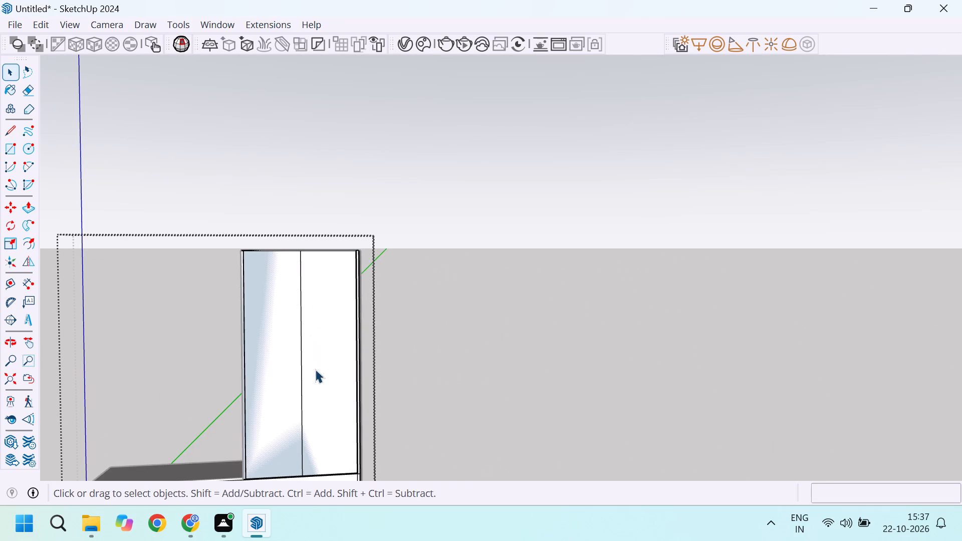
scroll(291, 311, down, 3)
scroll(285, 370, up, 5)
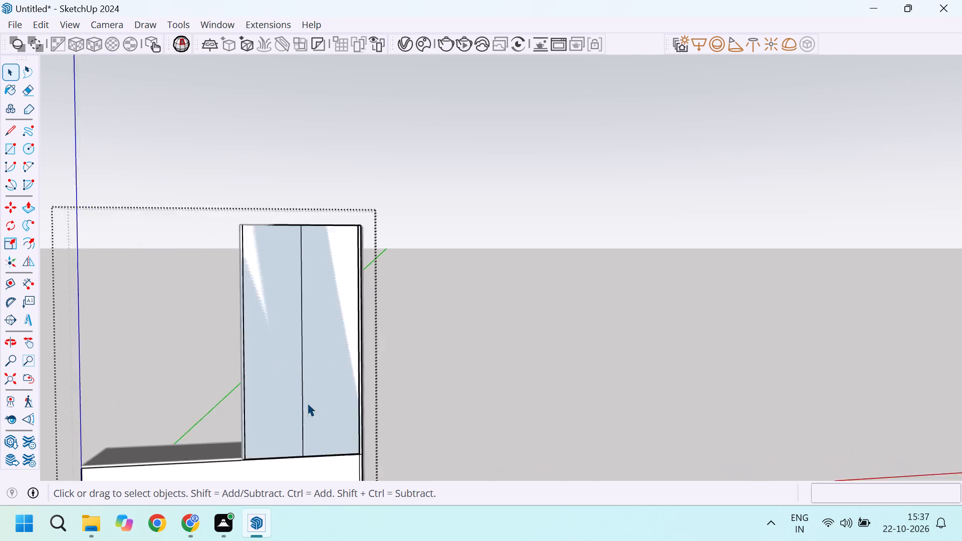
scroll(304, 402, up, 4)
click(303, 383)
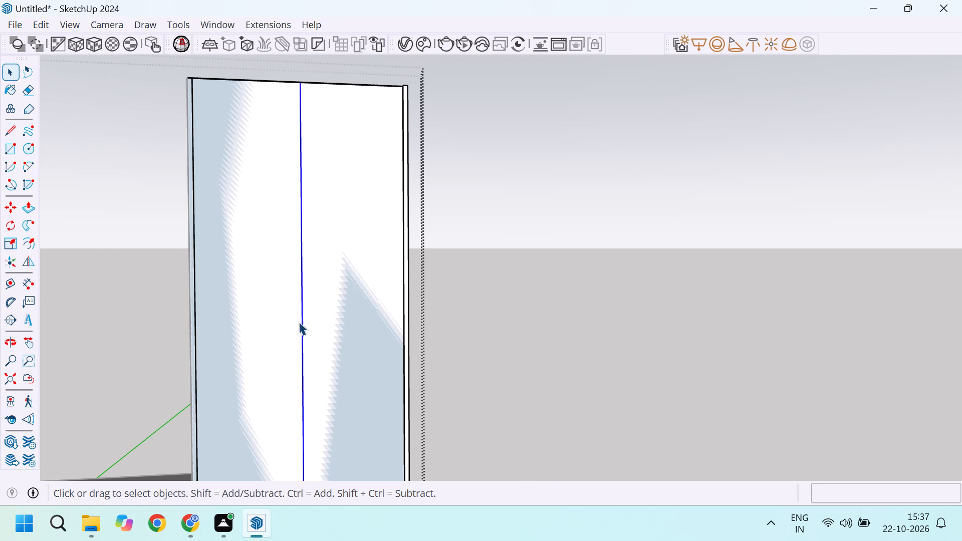
scroll(299, 322, down, 2)
key(m)
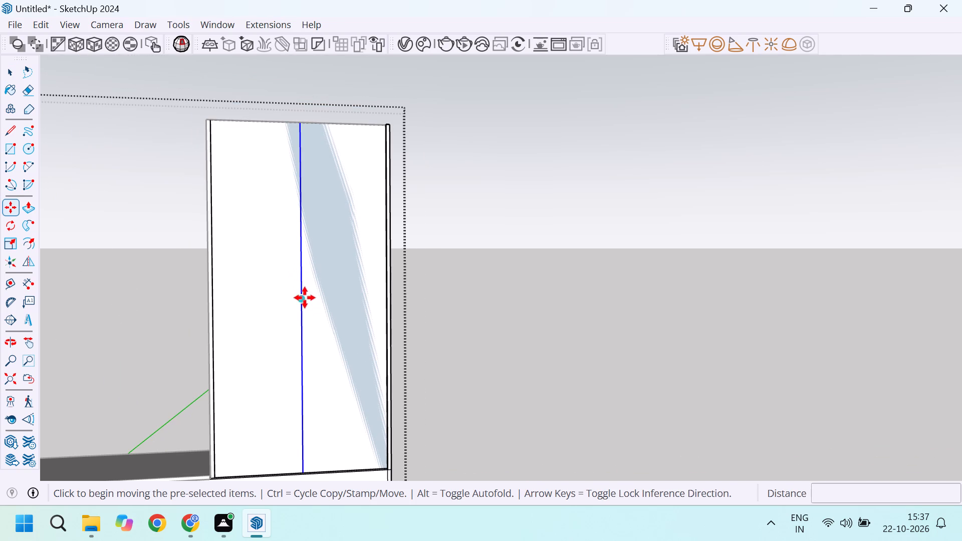
click(306, 303)
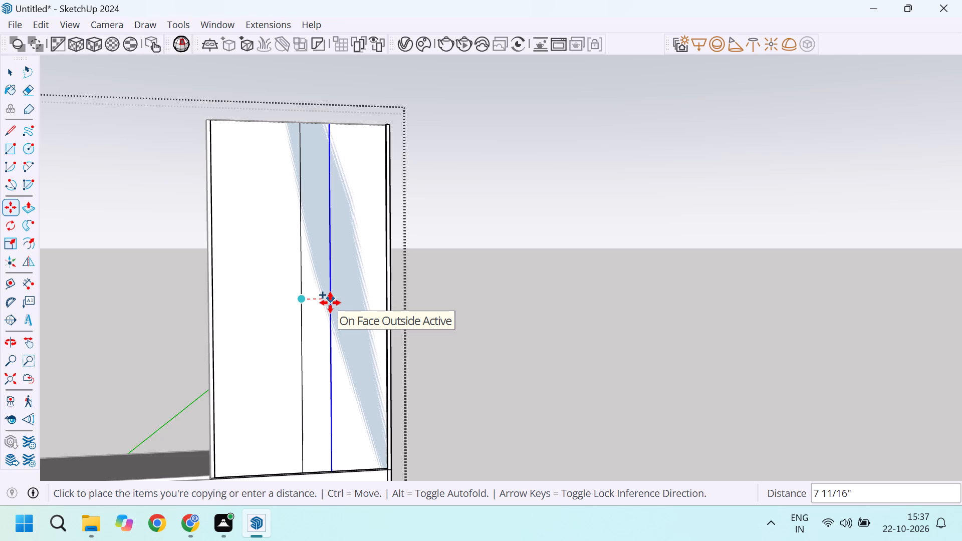
text(.5)
key(Return)
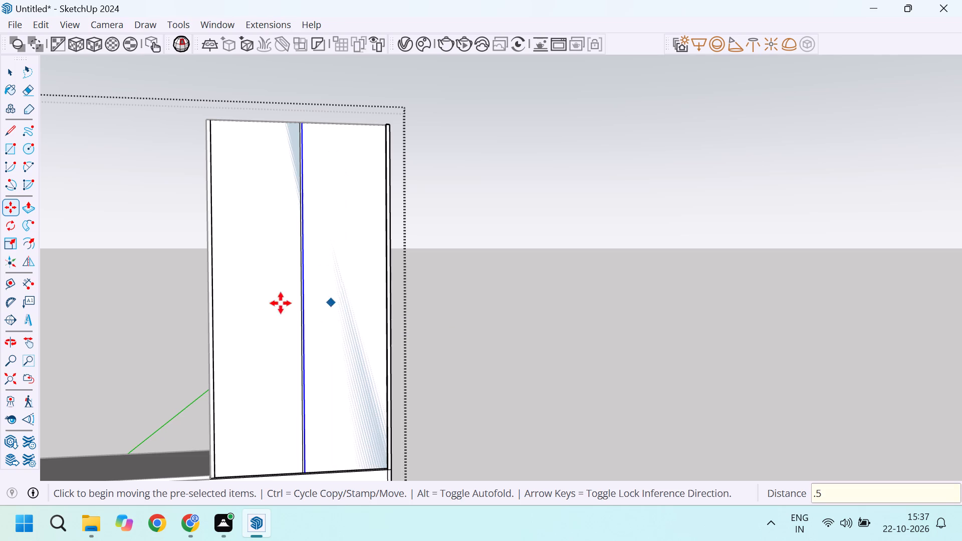
Copy the offset vertical line 1" back across the centre line, toward the side with the exposed low cabinet top.
scroll(298, 299, up, 9)
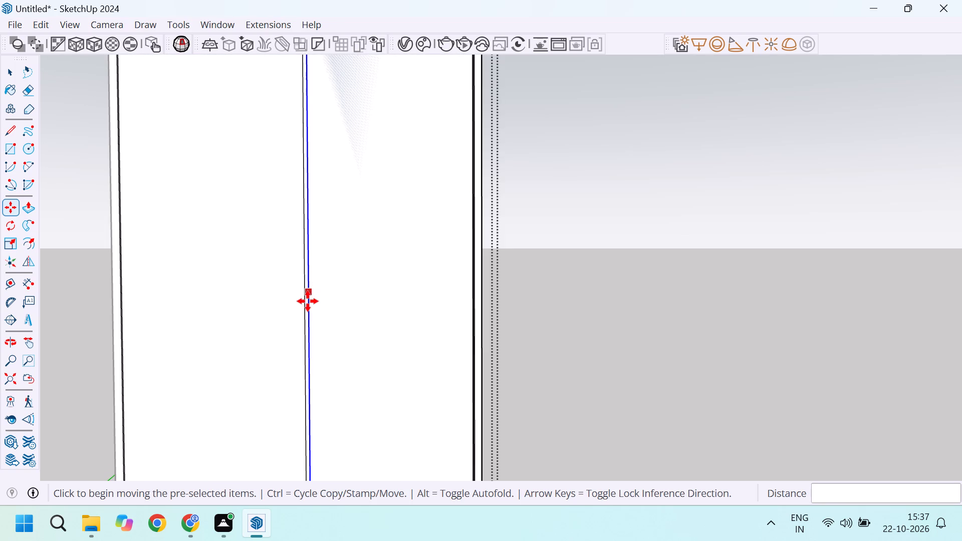
click(311, 312)
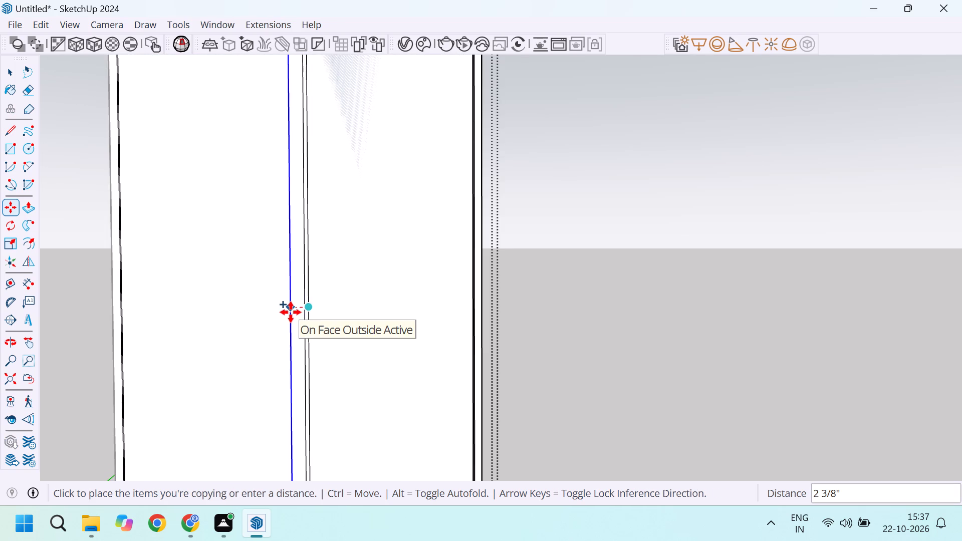
key(1)
key(Return)
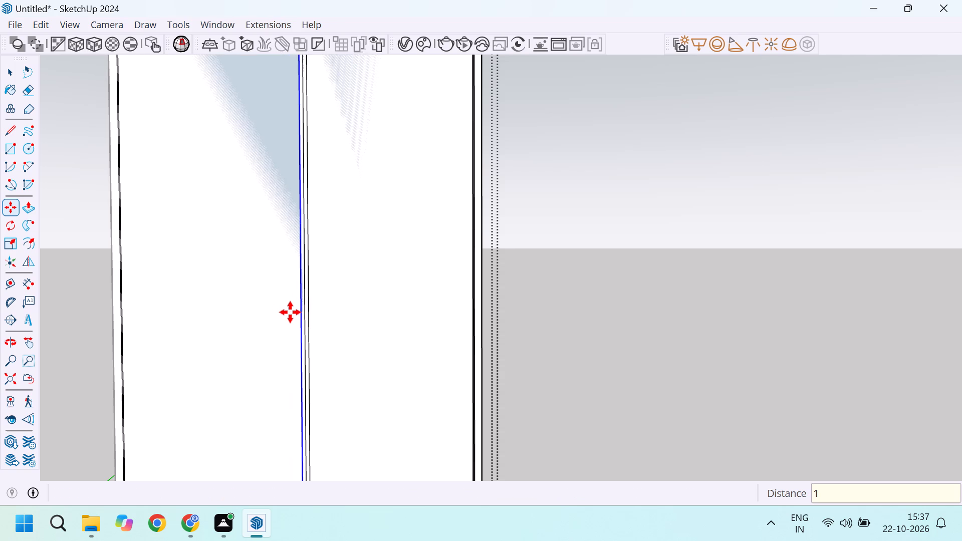
Delete the original centre line between the two copied vertical lines on the tall front.
key(space)
scroll(287, 292, up, 4)
click(313, 286)
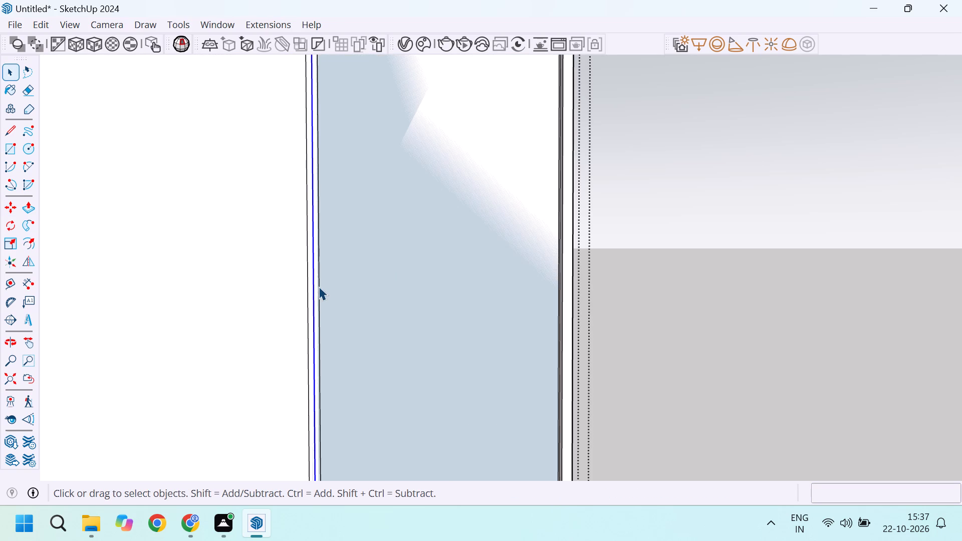
key(Delete)
Examine the divided tall front, checking the centre strip at the upper edge and the whole cabinet arrangement.
scroll(316, 288, down, 9)
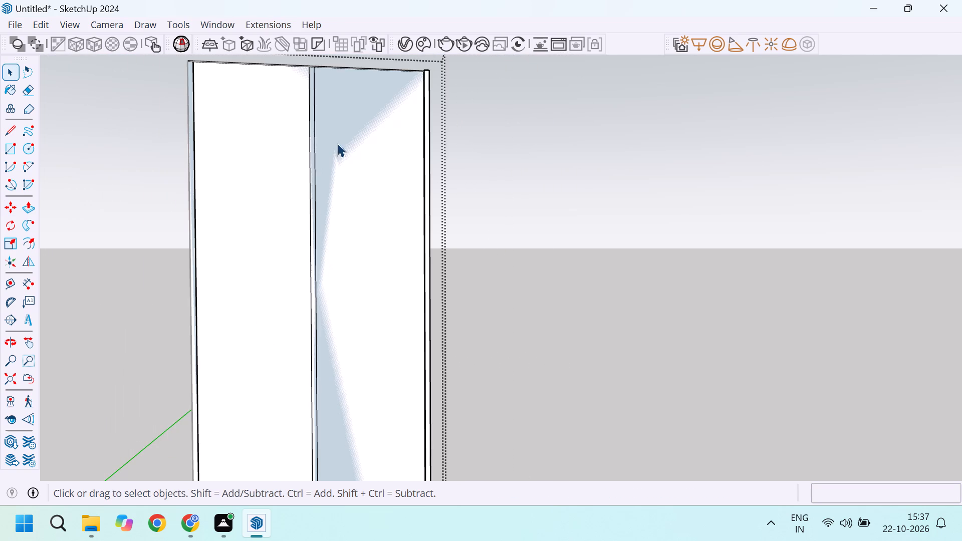
middle_drag(337, 141, 336, 204)
scroll(299, 68, up, 11)
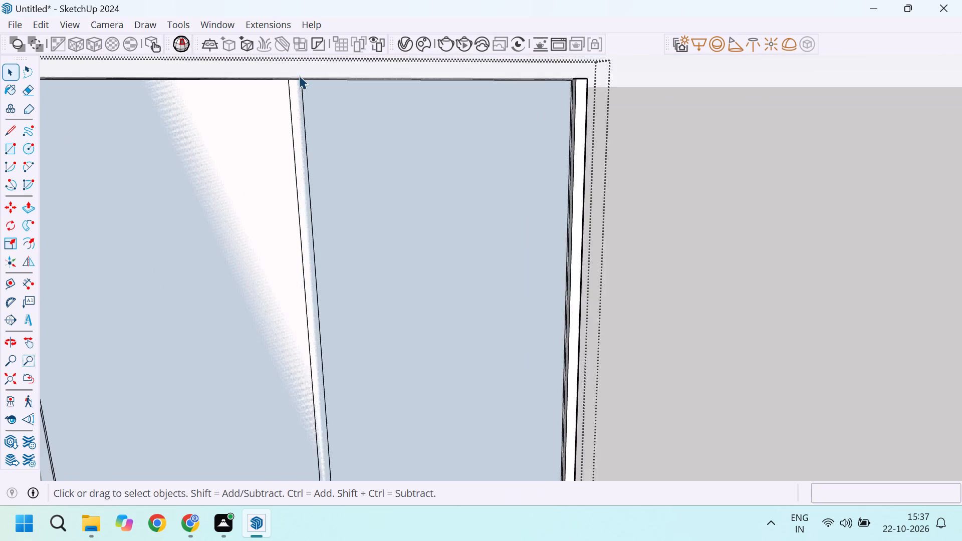
scroll(299, 76, up, 3)
scroll(305, 109, down, 2)
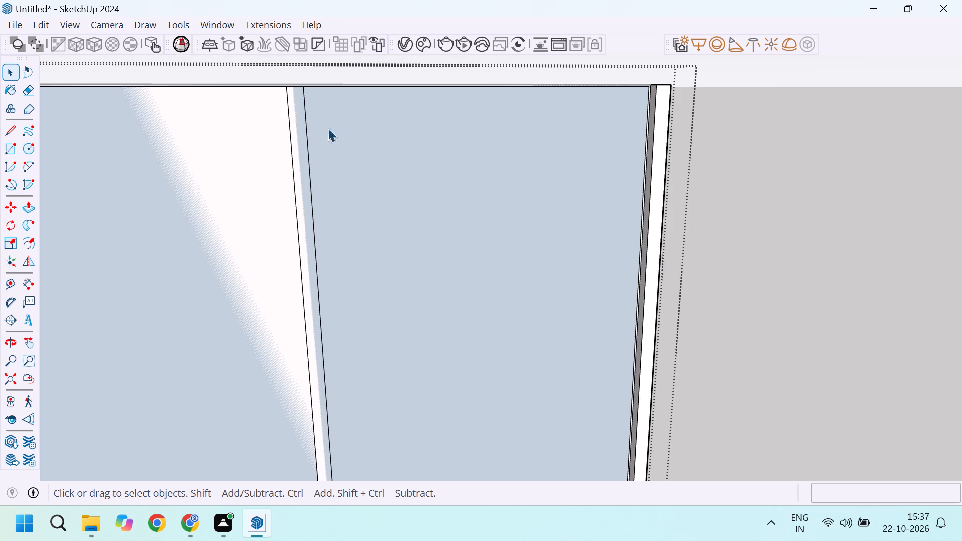
scroll(338, 153, down, 3)
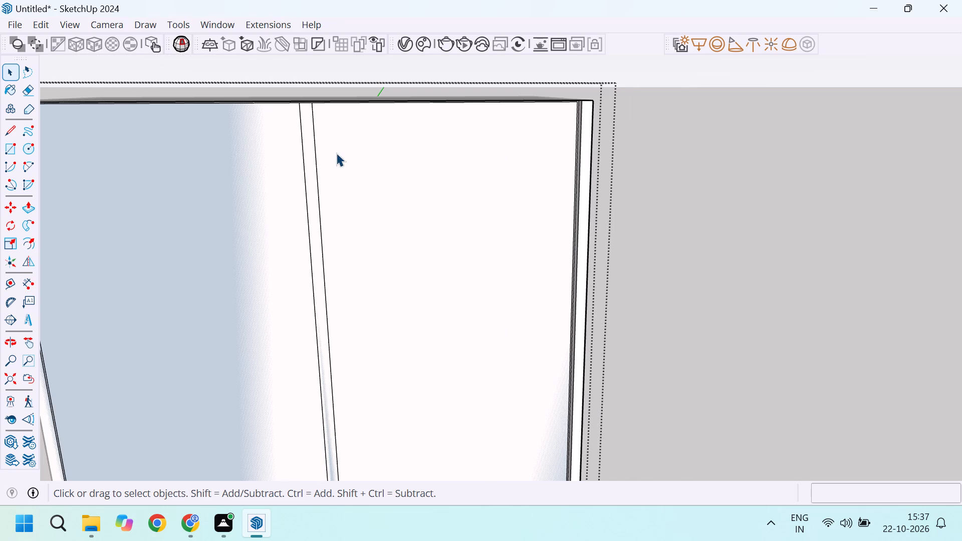
scroll(344, 160, down, 20)
scroll(344, 160, down, 3)
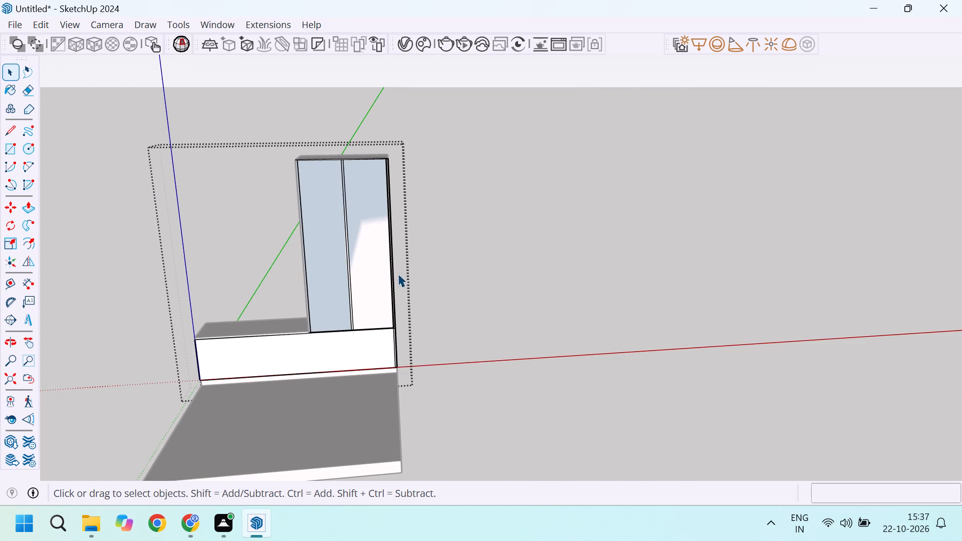
scroll(392, 347, up, 4)
scroll(350, 312, down, 3)
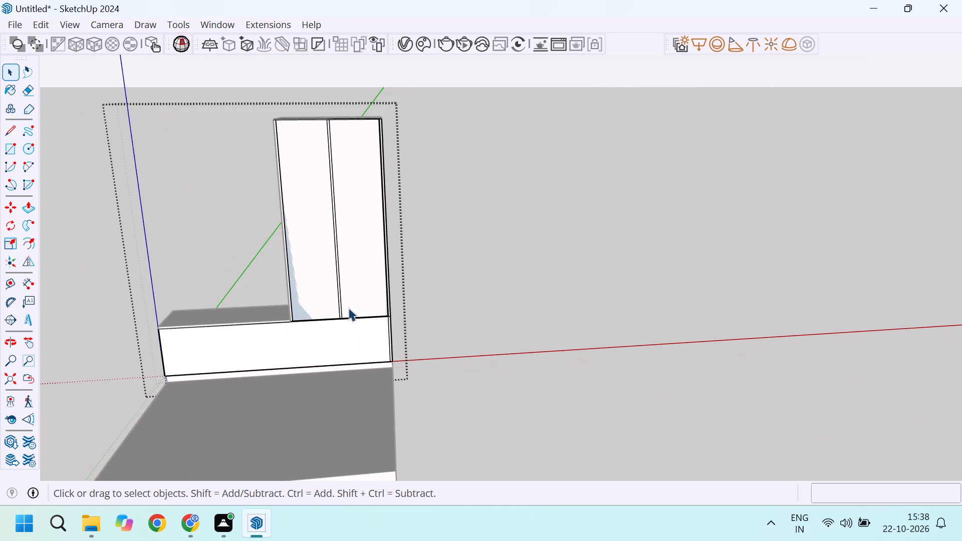
Examine where the lower edge of the divided tall front meets the low cabinet front, from the inner corner to the outer end.
scroll(349, 323, up, 2)
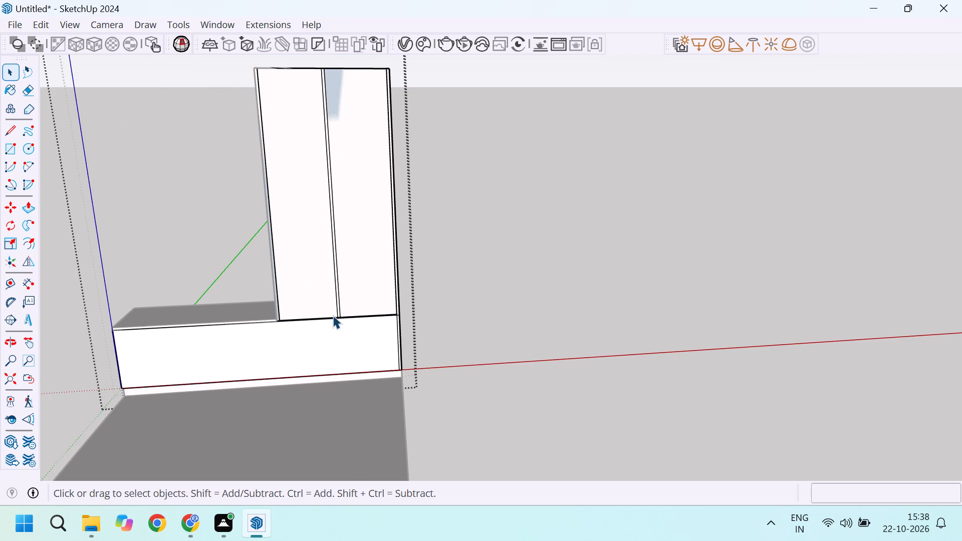
scroll(331, 315, up, 10)
scroll(206, 330, up, 15)
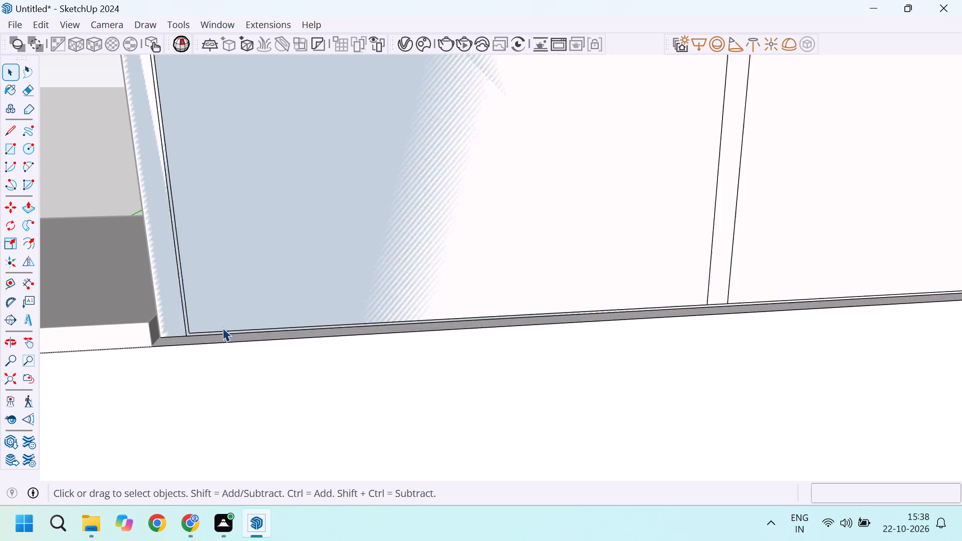
scroll(219, 267, down, 4)
scroll(276, 272, down, 3)
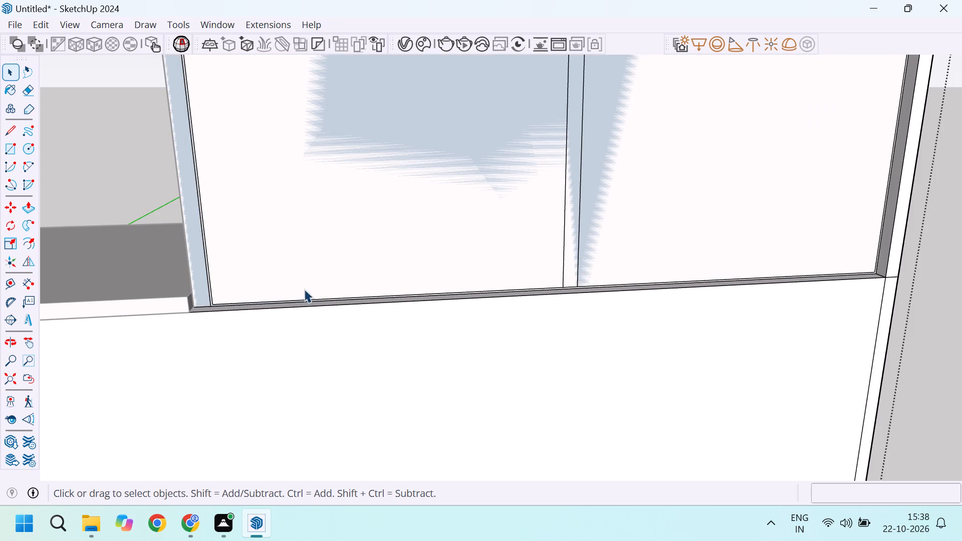
scroll(318, 317, down, 2)
middle_drag(277, 305, 241, 362)
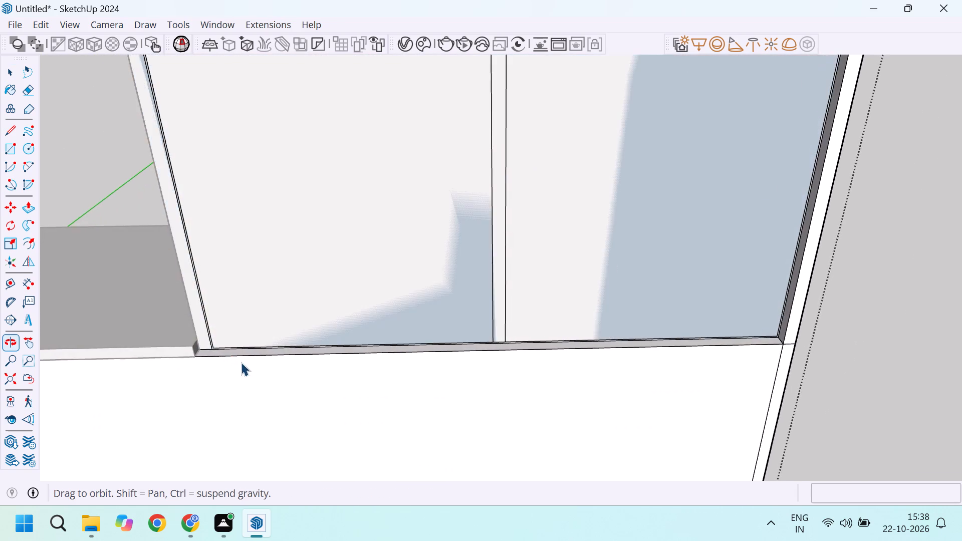
middle_drag(241, 362, 243, 362)
scroll(236, 354, up, 6)
scroll(238, 324, down, 3)
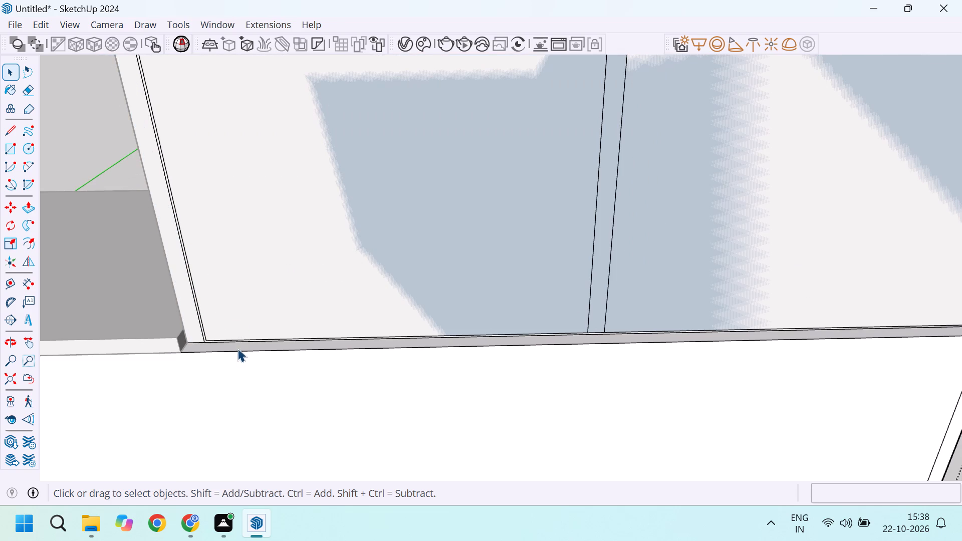
scroll(398, 257, down, 5)
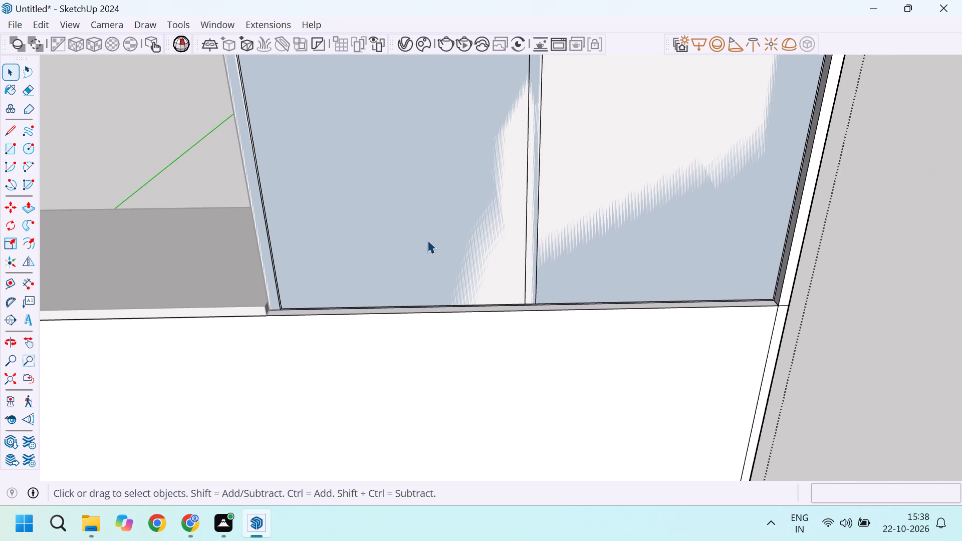
scroll(443, 251, down, 6)
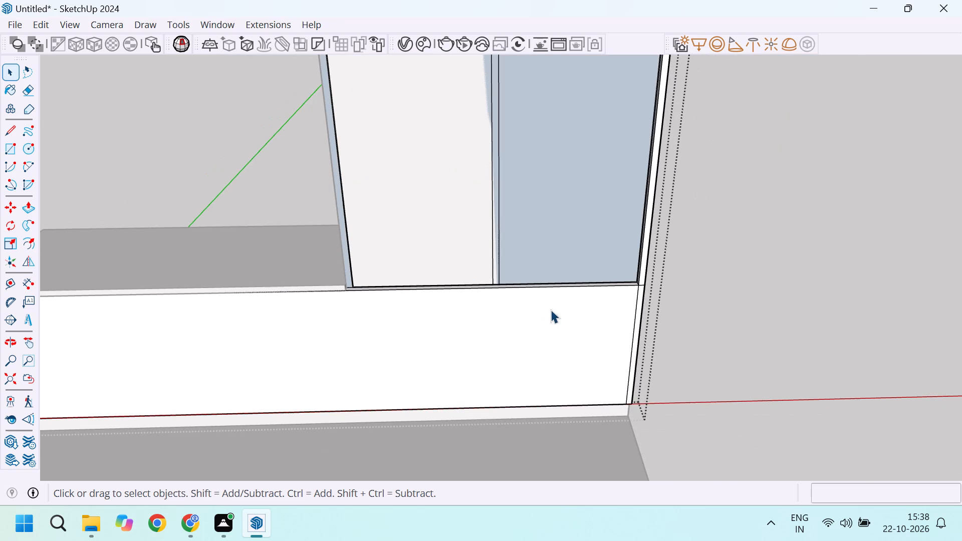
click(553, 310)
scroll(561, 284, up, 2)
scroll(306, 297, up, 3)
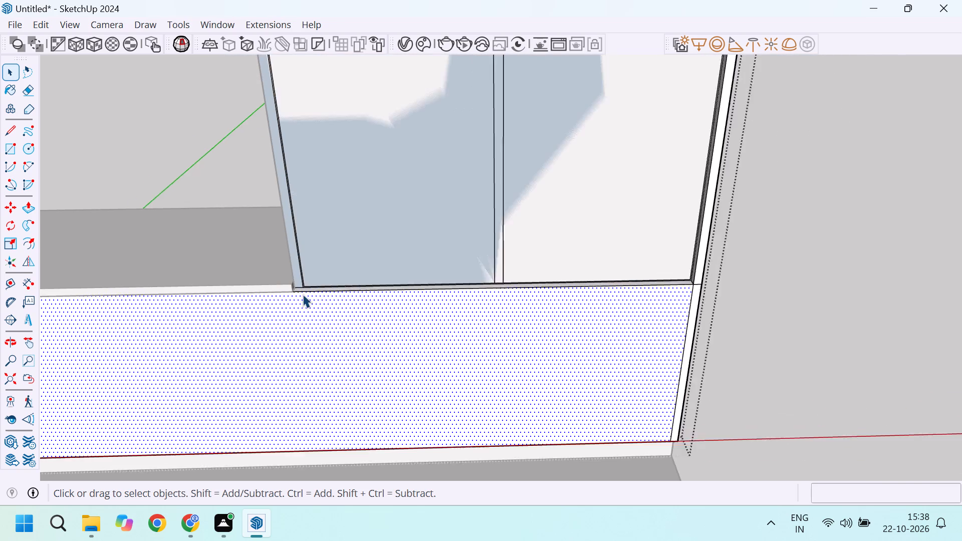
scroll(303, 294, up, 6)
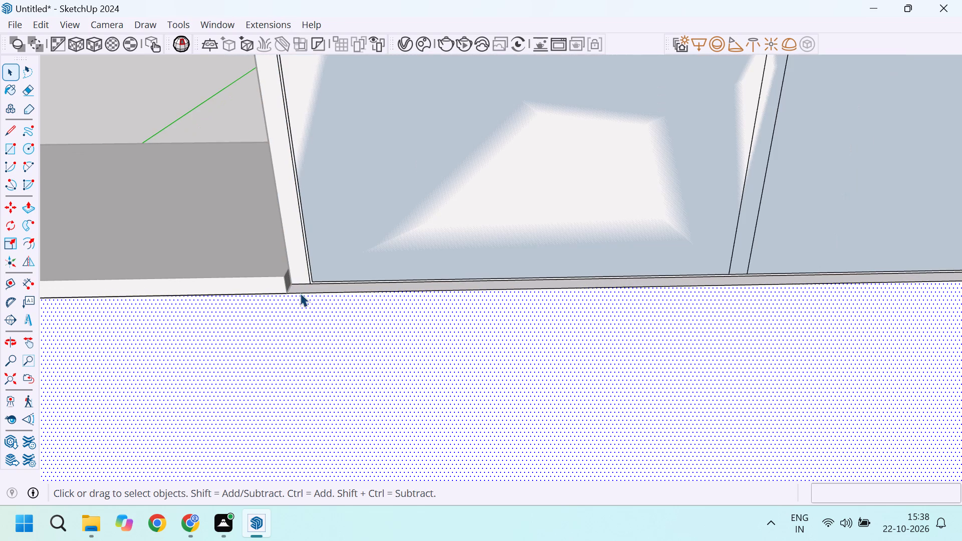
scroll(292, 282, down, 1)
scroll(293, 286, up, 6)
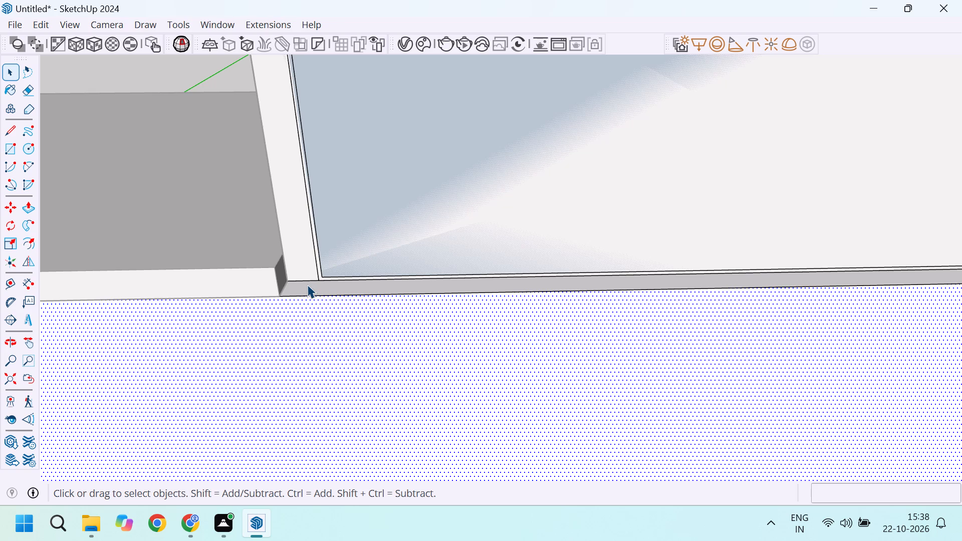
scroll(307, 284, down, 6)
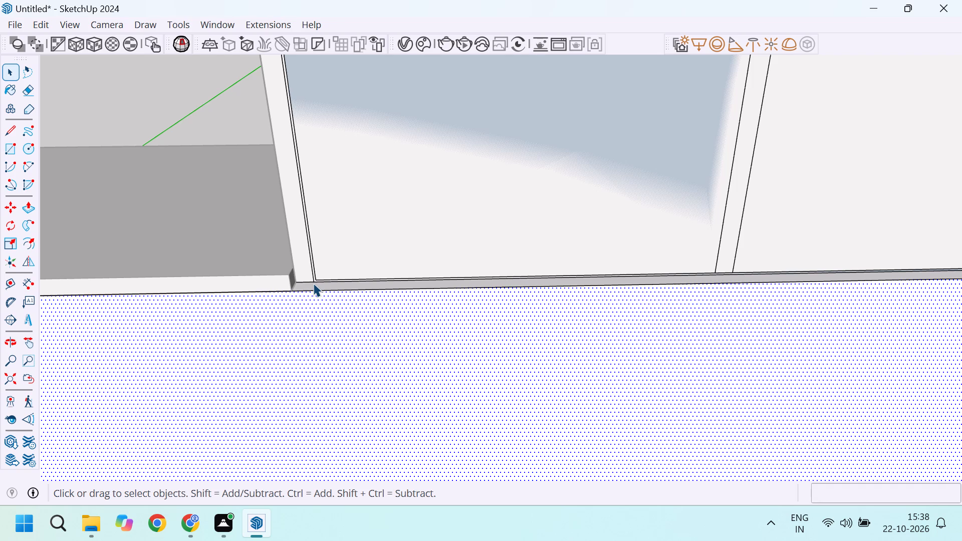
scroll(396, 167, down, 8)
scroll(363, 233, up, 4)
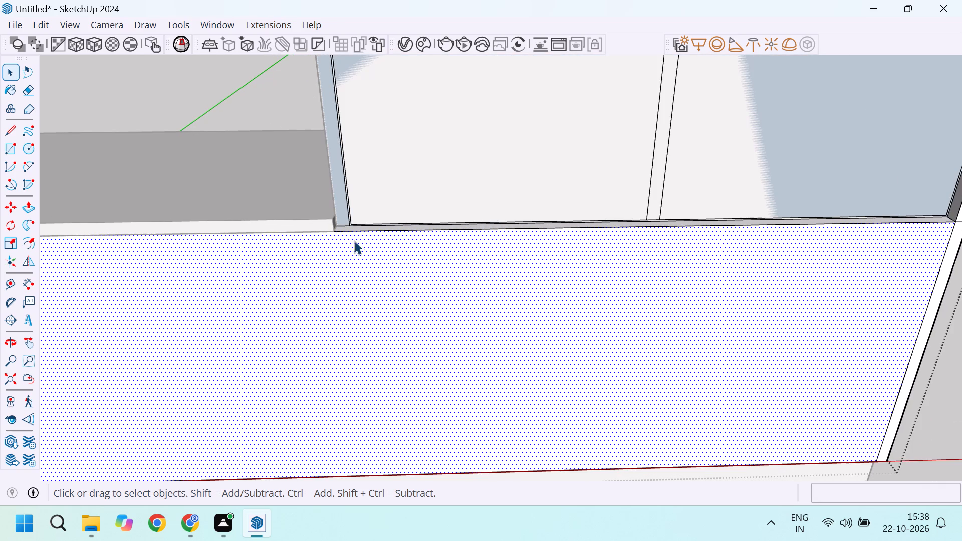
scroll(355, 240, down, 2)
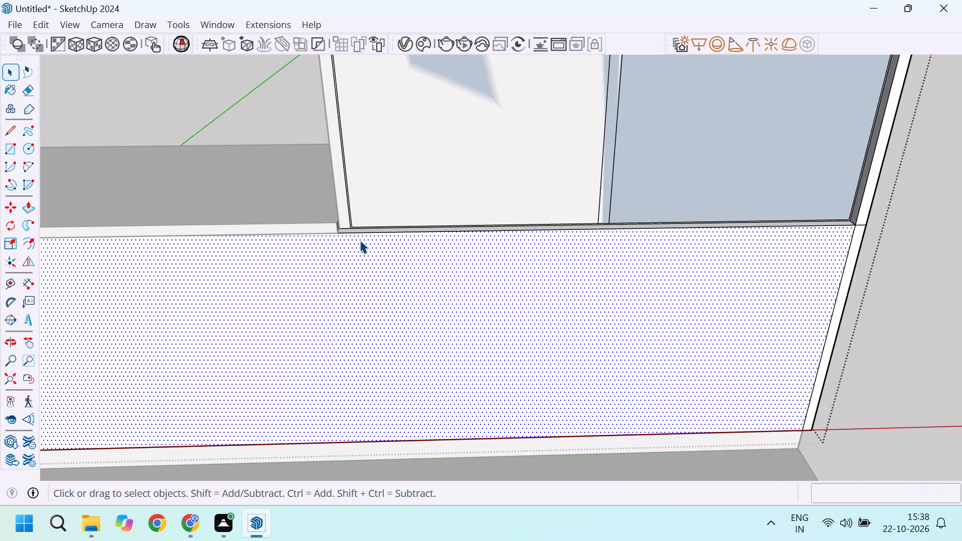
scroll(359, 249, down, 3)
scroll(545, 226, up, 3)
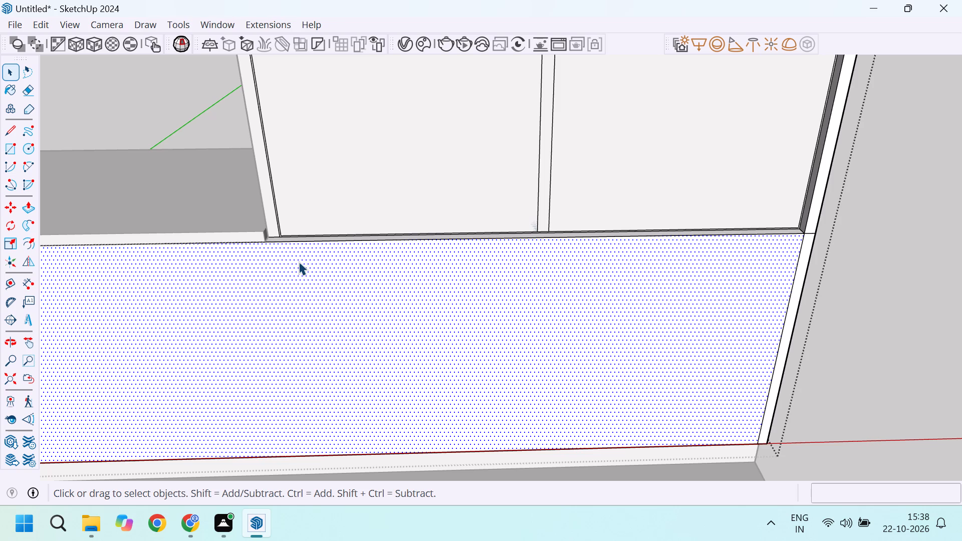
Draw a 2' vertical line down the low cabinet front from the tall front's lower inner corner to the bottom edge.
key(l)
scroll(265, 253, up, 2)
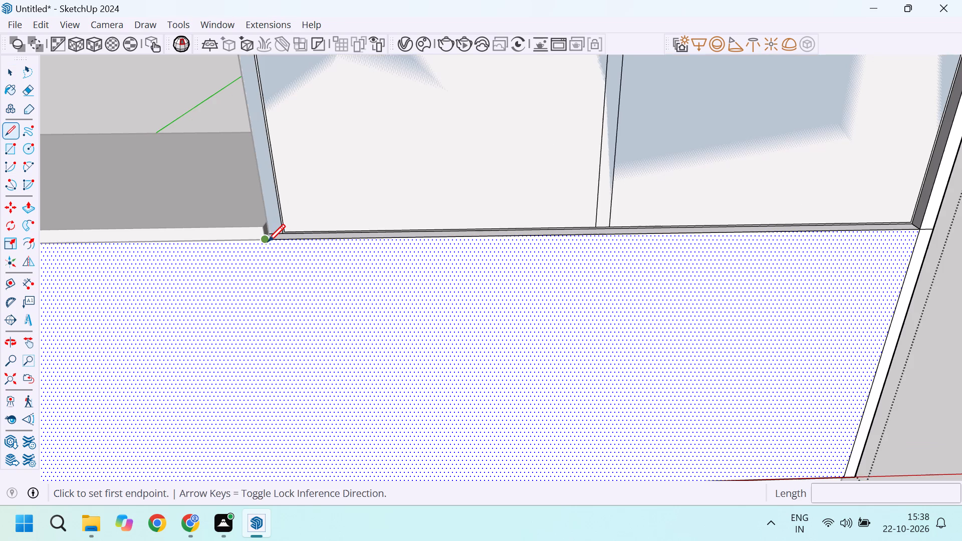
click(268, 241)
scroll(270, 278, down, 11)
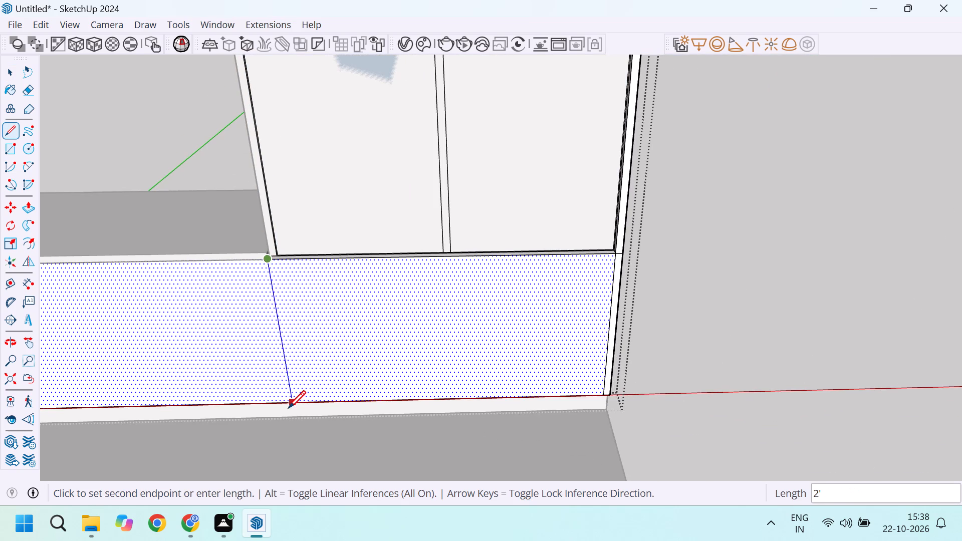
click(293, 404)
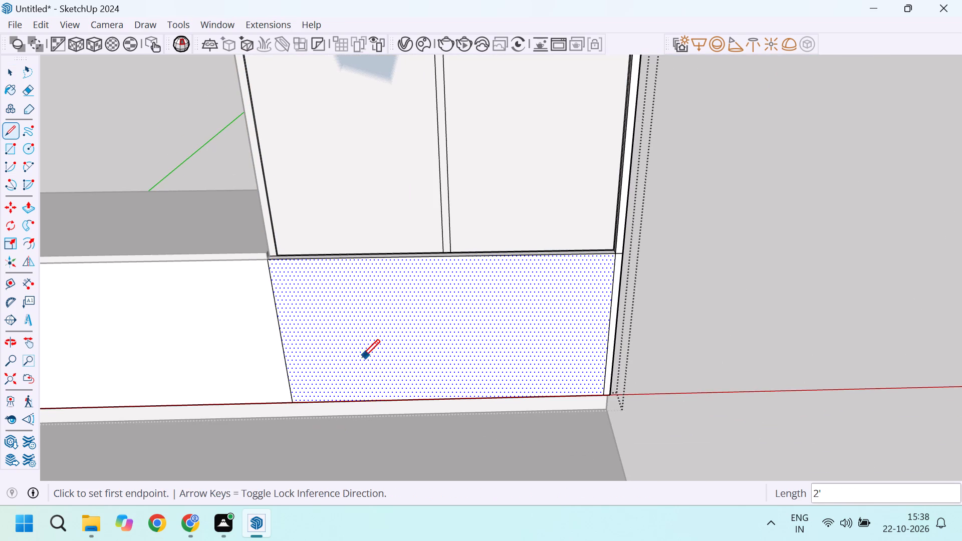
Push the low front section beneath the tall cabinet inward 1", level with the recessed tall front.
key(p)
click(370, 353)
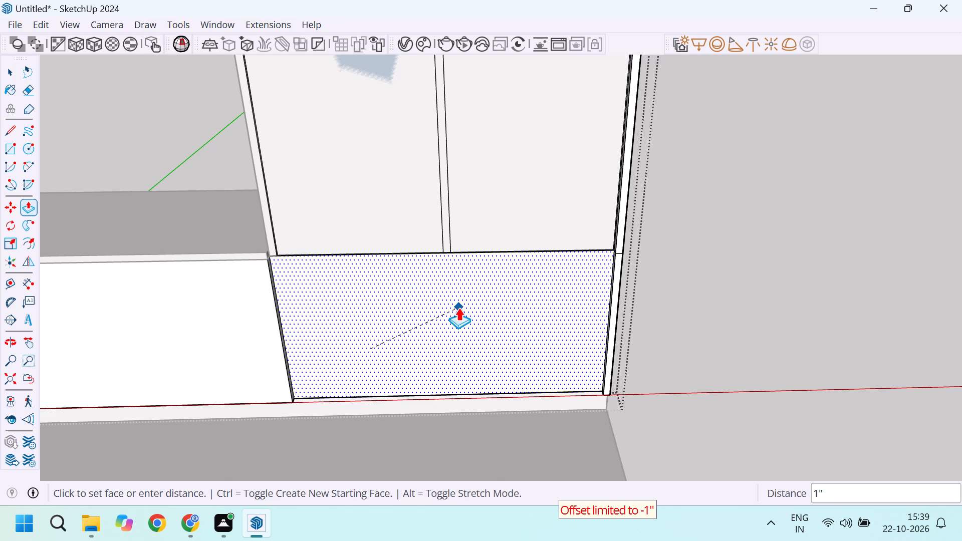
scroll(624, 242, up, 16)
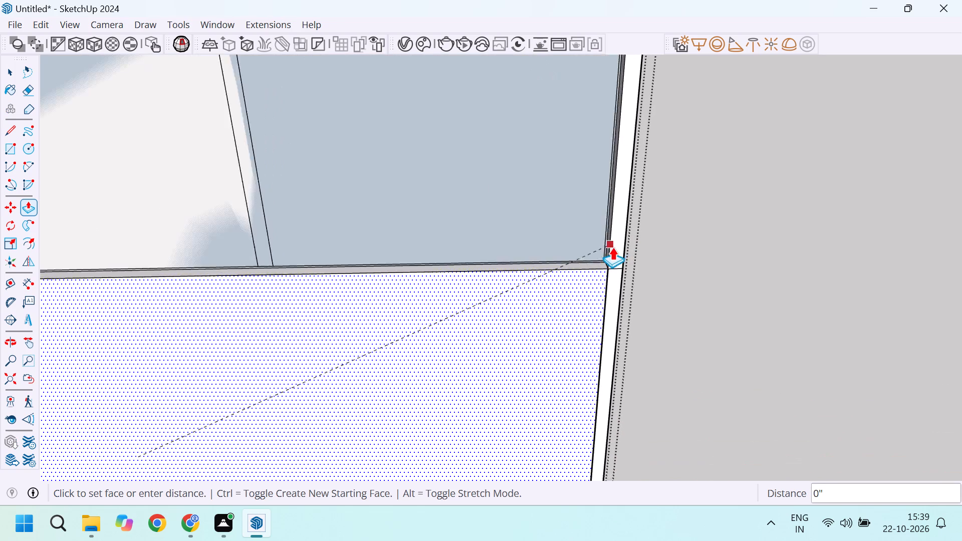
scroll(612, 247, up, 5)
click(582, 295)
scroll(569, 262, down, 5)
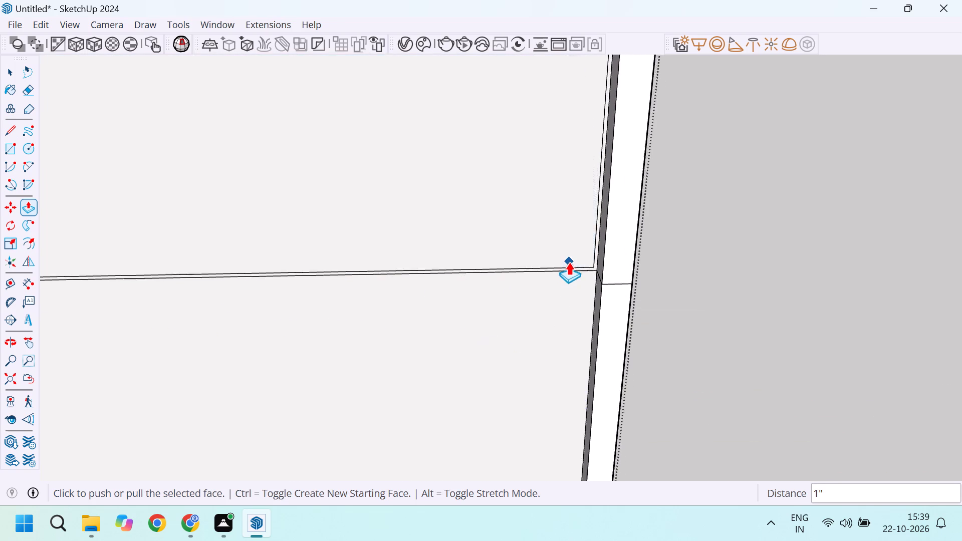
scroll(569, 262, down, 6)
key(space)
Examine the seam between the recessed lower section and the tall front panels, checking which faces and edges group together.
scroll(489, 323, down, 6)
scroll(351, 282, up, 8)
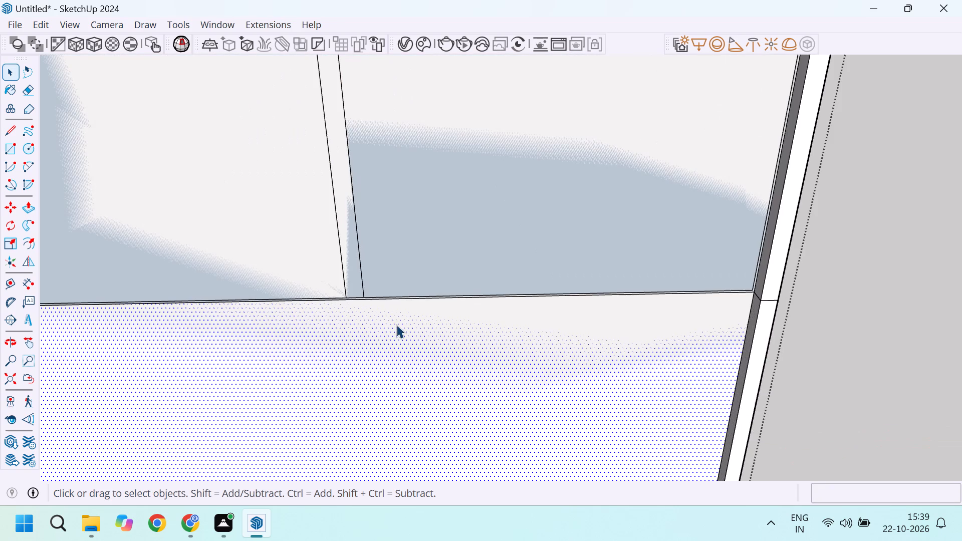
scroll(408, 325, down, 5)
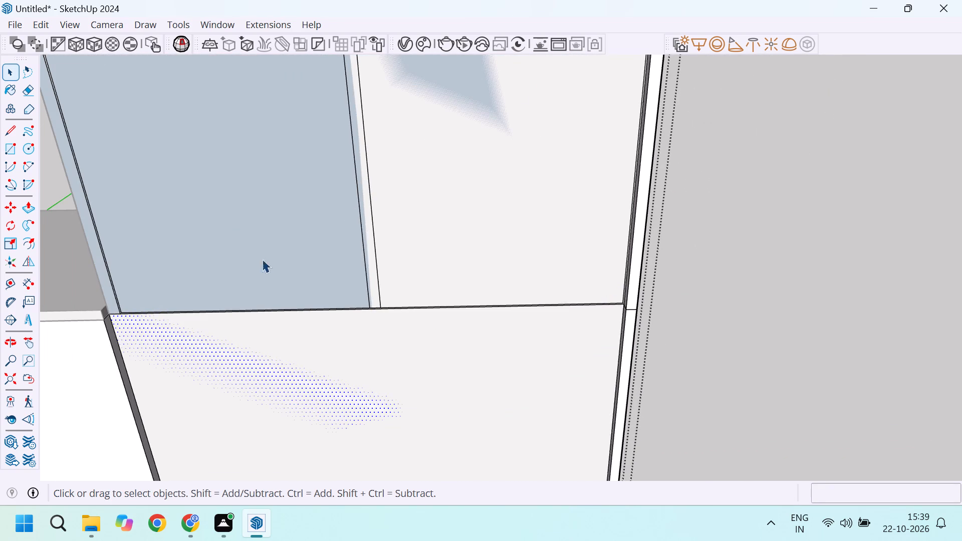
drag(248, 253, 494, 340)
scroll(421, 322, up, 1)
click(484, 359)
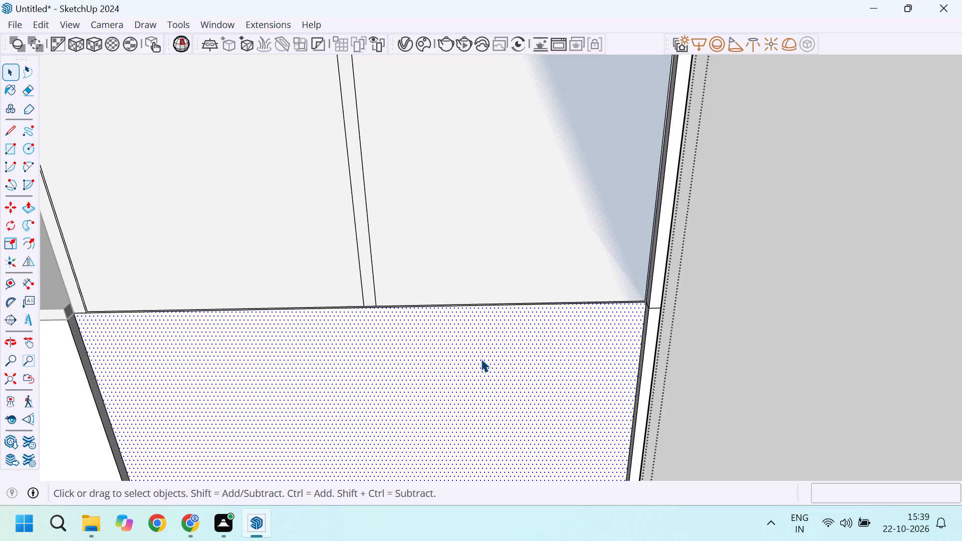
scroll(466, 357, down, 3)
click(731, 369)
scroll(522, 367, down, 10)
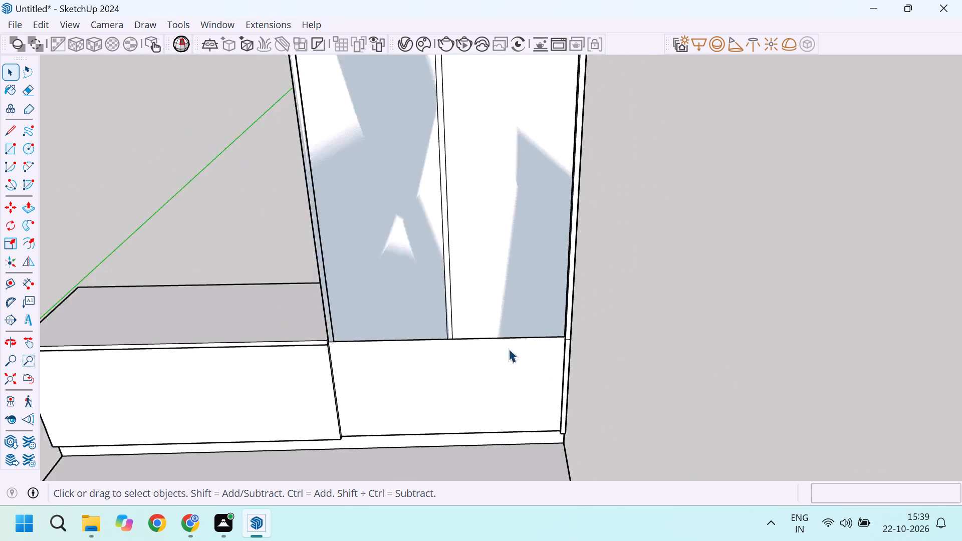
double_click(512, 260)
scroll(488, 352, up, 4)
drag(507, 367, 391, 289)
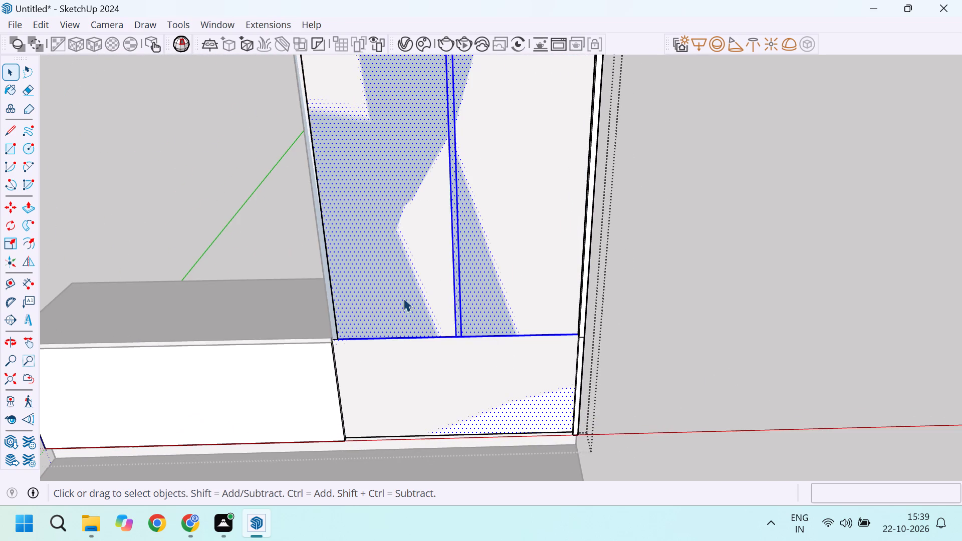
scroll(469, 330, up, 4)
scroll(448, 340, down, 9)
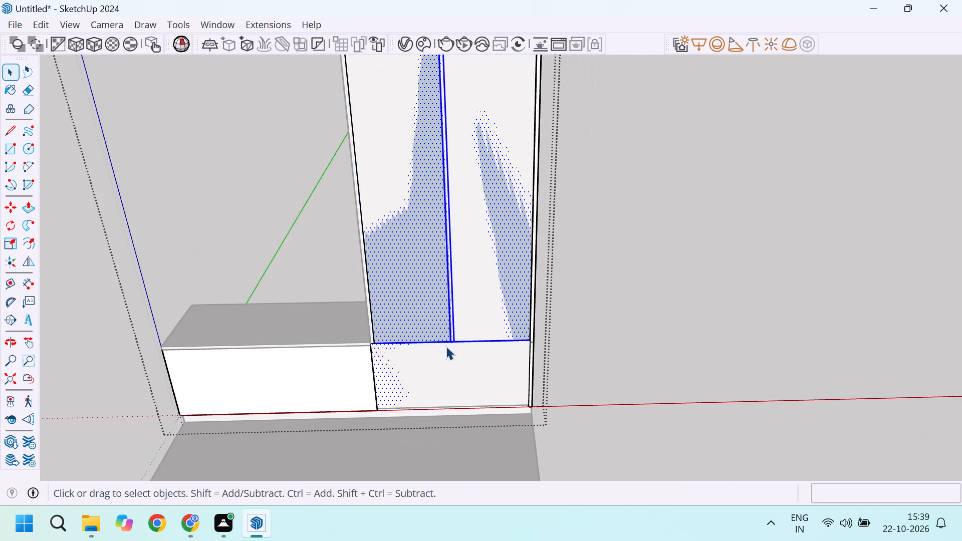
scroll(446, 346, down, 10)
scroll(486, 289, up, 5)
scroll(459, 366, up, 7)
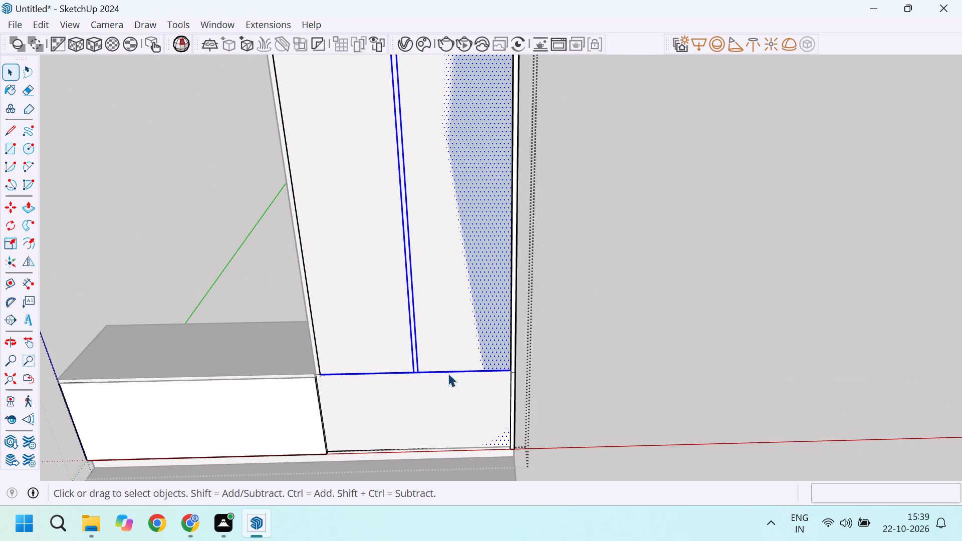
click(659, 318)
scroll(408, 380, up, 18)
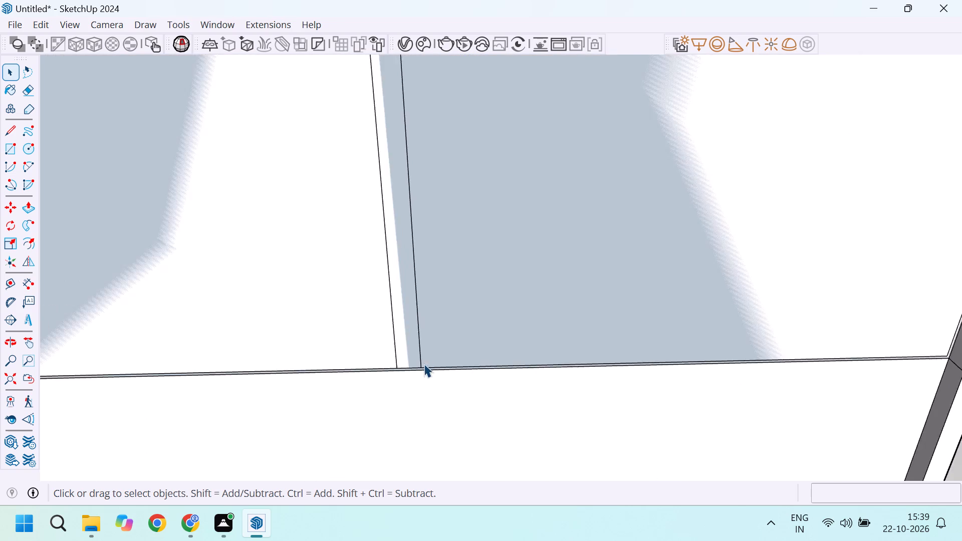
scroll(424, 364, up, 8)
click(405, 371)
scroll(425, 371, down, 6)
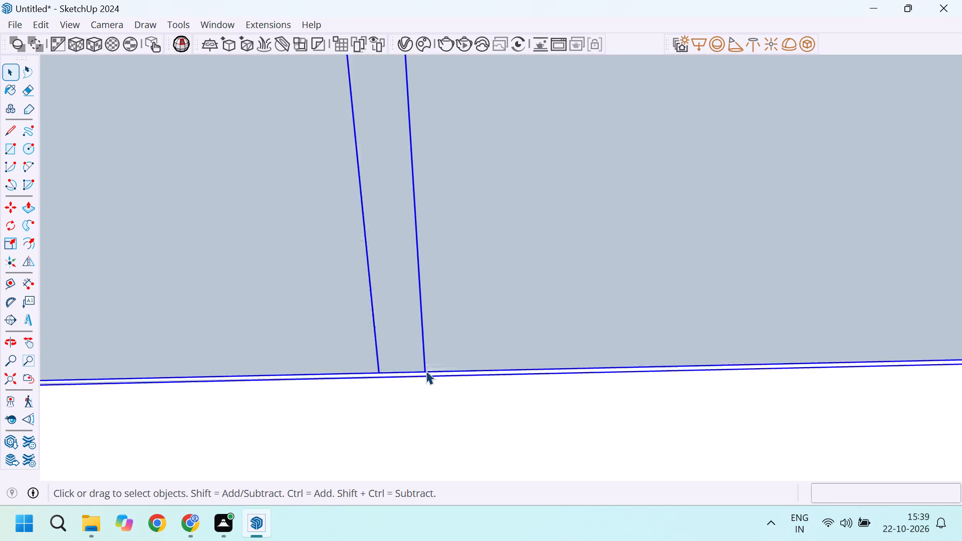
scroll(426, 371, down, 2)
scroll(448, 299, down, 20)
scroll(448, 299, down, 5)
double_click(442, 306)
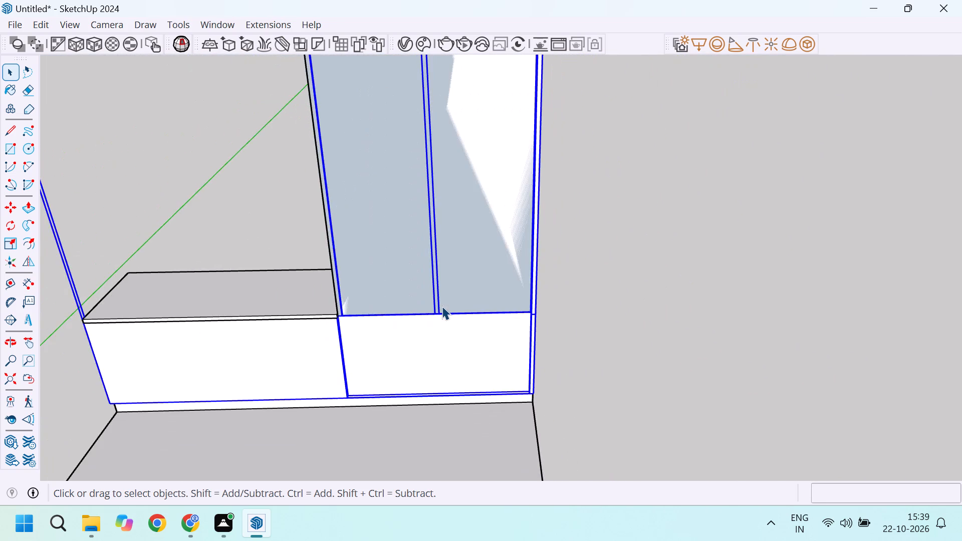
scroll(419, 313, up, 4)
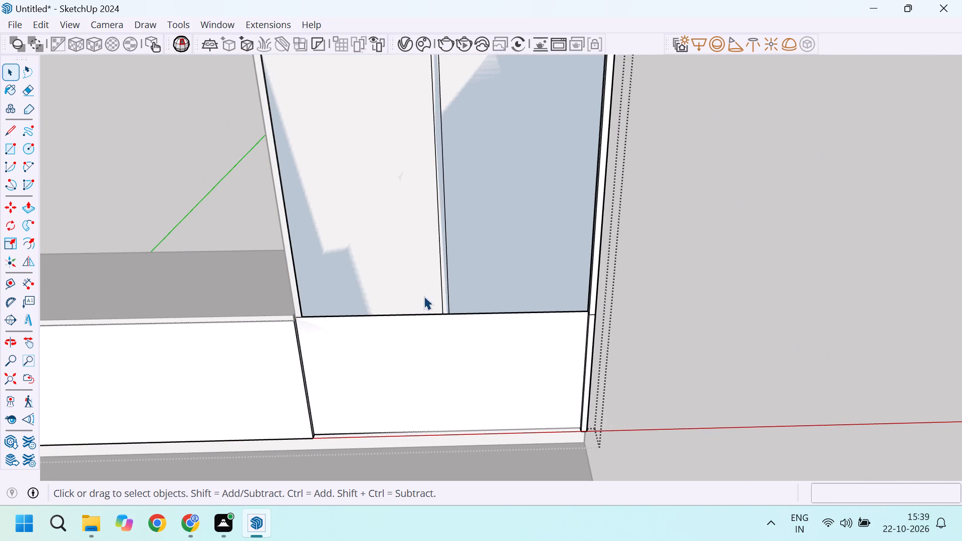
scroll(424, 296, down, 3)
scroll(405, 255, up, 4)
double_click(419, 265)
scroll(419, 267, down, 5)
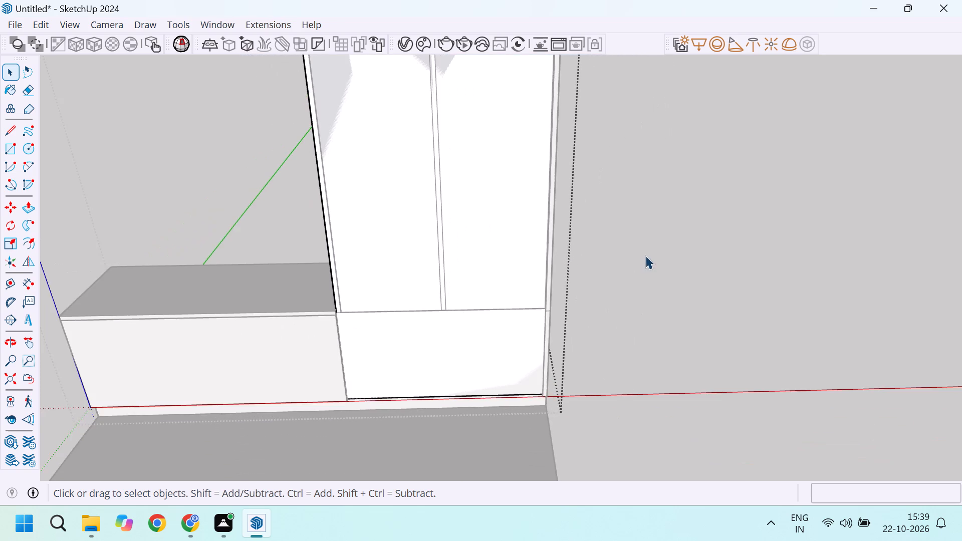
click(645, 255)
Pull the tall front panel nearest the exposed low cabinet top outward 1".
double_click(385, 236)
scroll(393, 240, up, 2)
key(p)
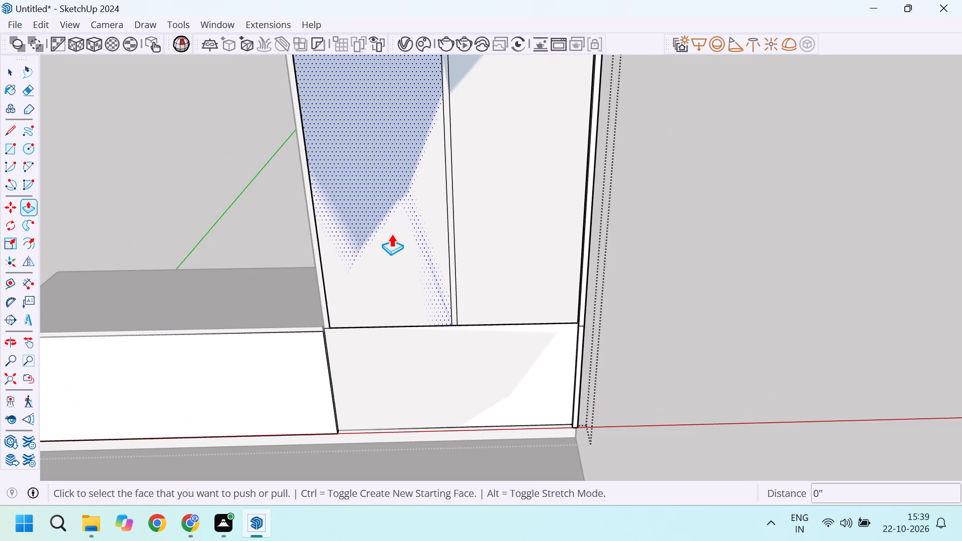
click(391, 231)
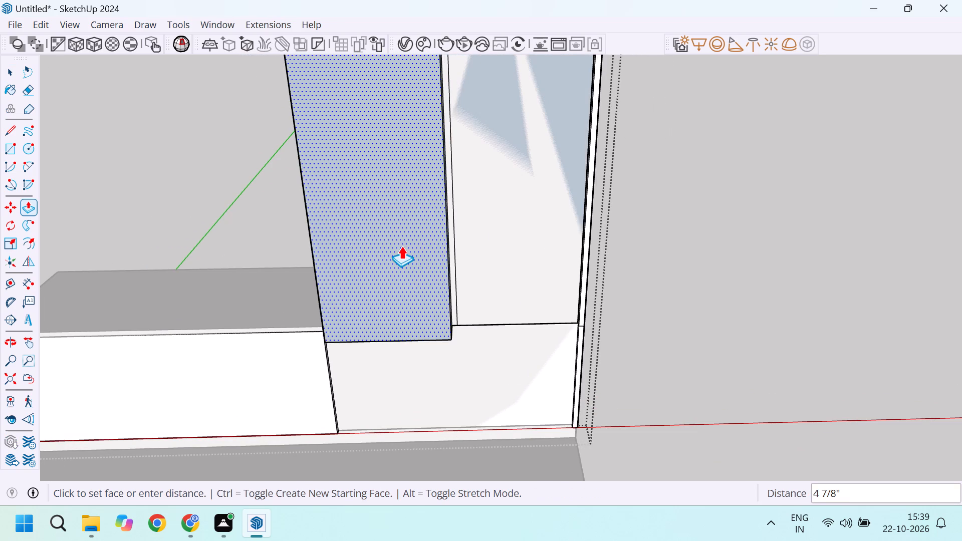
key(1)
key(Return)
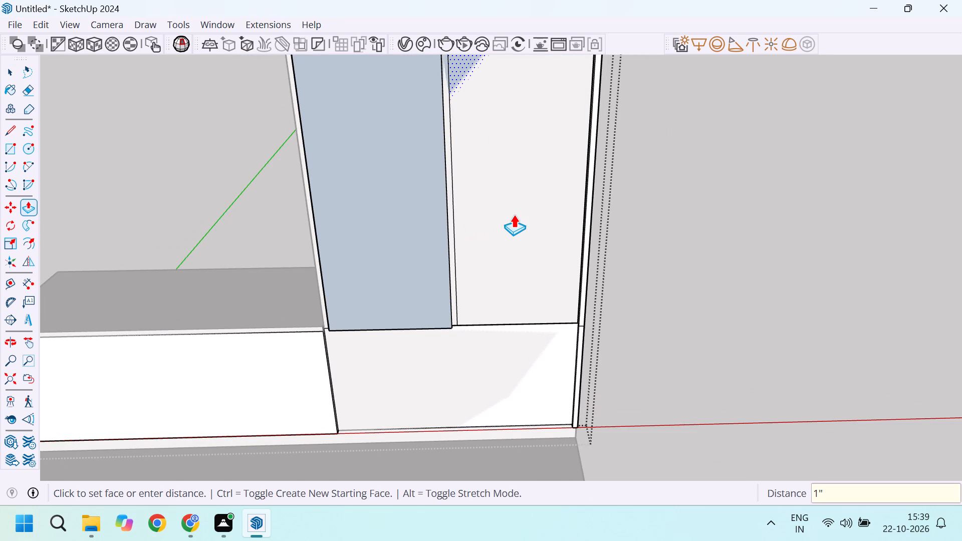
Pull the second tall front panel, farther from the exposed low cabinet top, outward 1".
double_click(514, 214)
scroll(514, 214, down, 4)
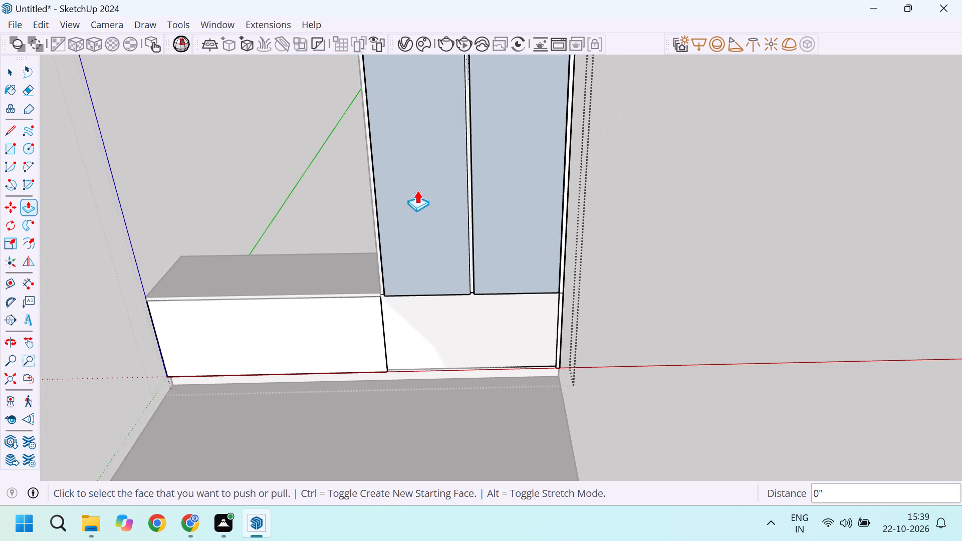
Pull the narrow vertical strip along the tall cabinet's edge beside the low cabinet outward 1".
middle_drag(430, 214, 492, 250)
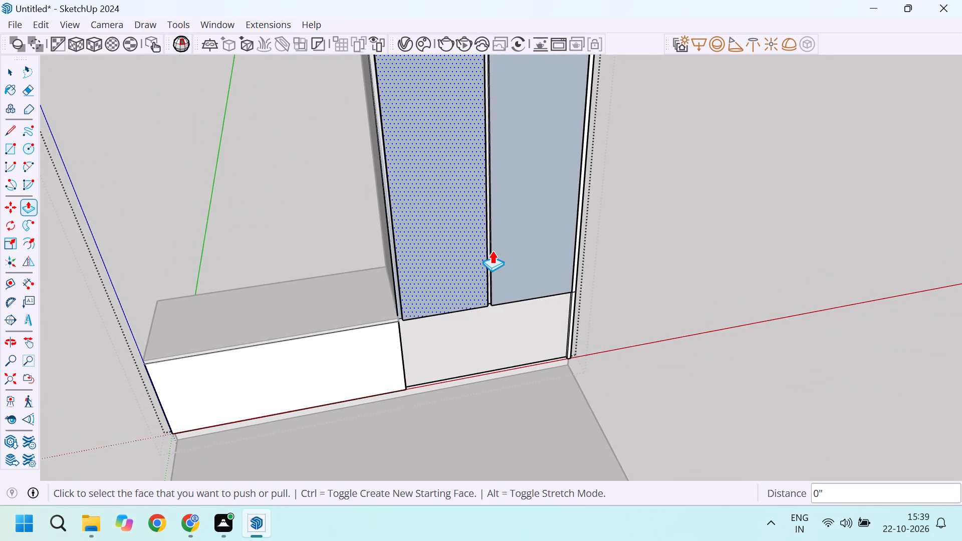
scroll(387, 227, up, 14)
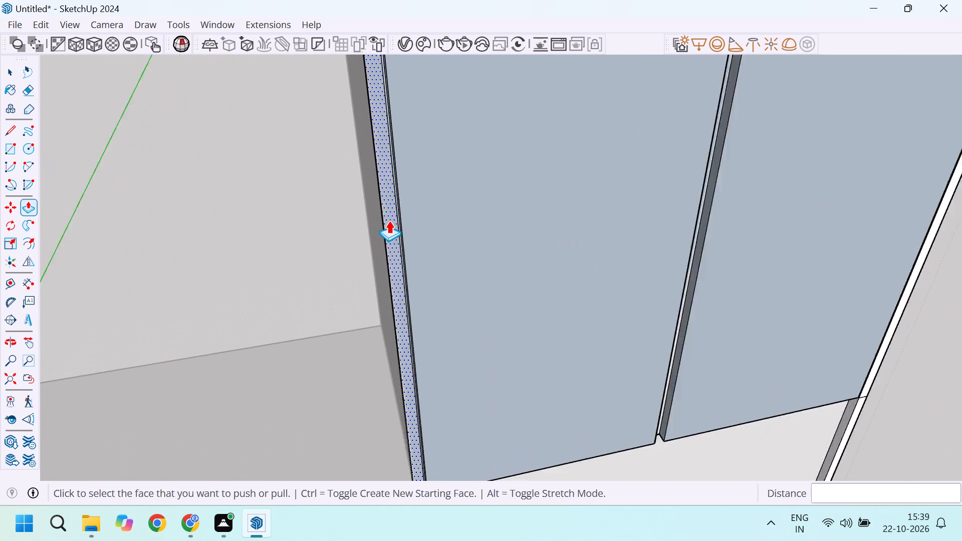
double_click(389, 220)
scroll(472, 198, down, 5)
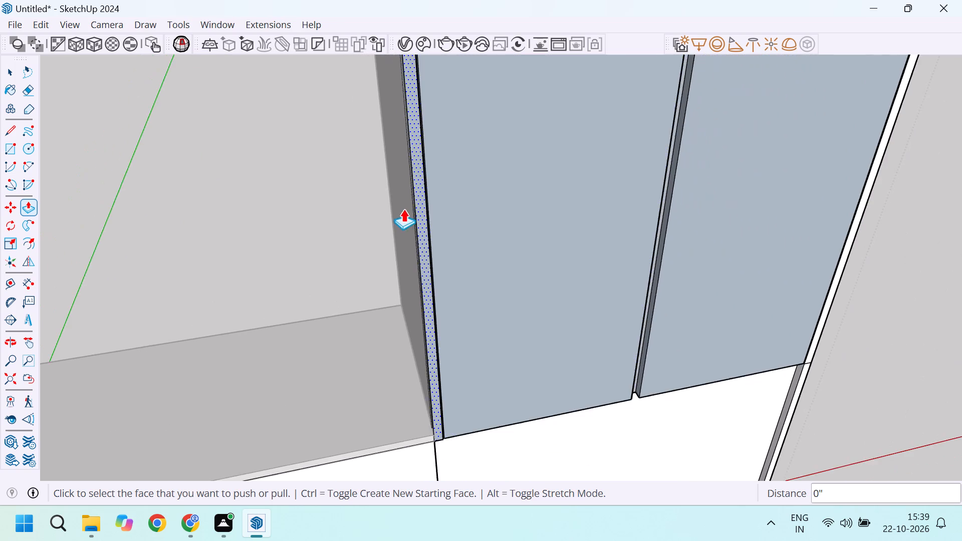
middle_drag(415, 220, 447, 244)
middle_click(447, 244)
scroll(394, 228, down, 6)
scroll(718, 218, up, 4)
scroll(592, 269, down, 4)
key(space)
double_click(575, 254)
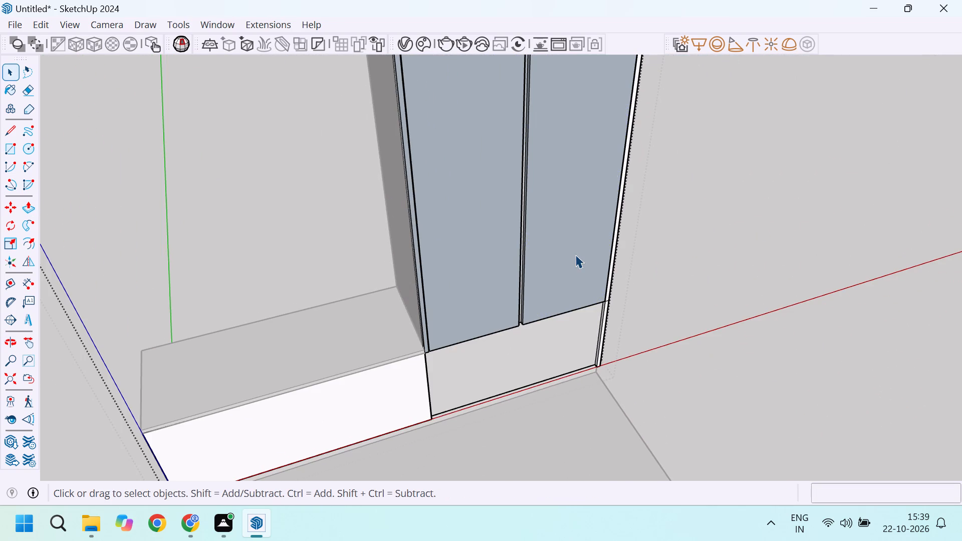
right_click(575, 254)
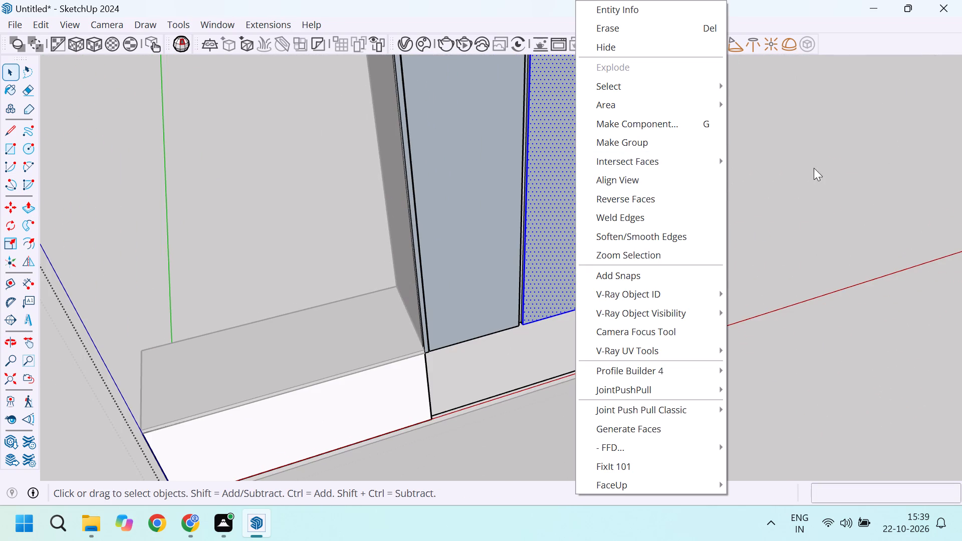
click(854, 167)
Reverse the front faces of both tall cabinet panels.
click(543, 157)
double_click(570, 153)
click(567, 151)
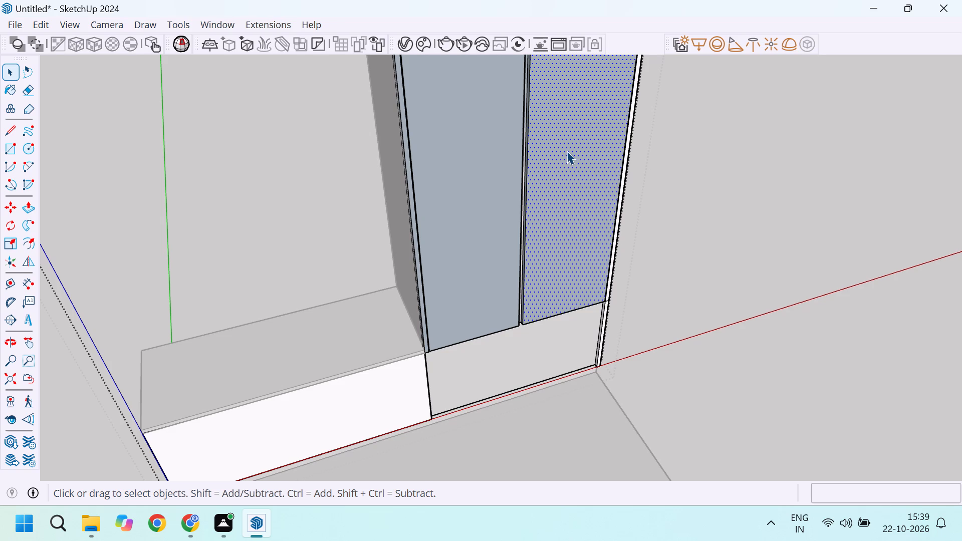
right_click(567, 151)
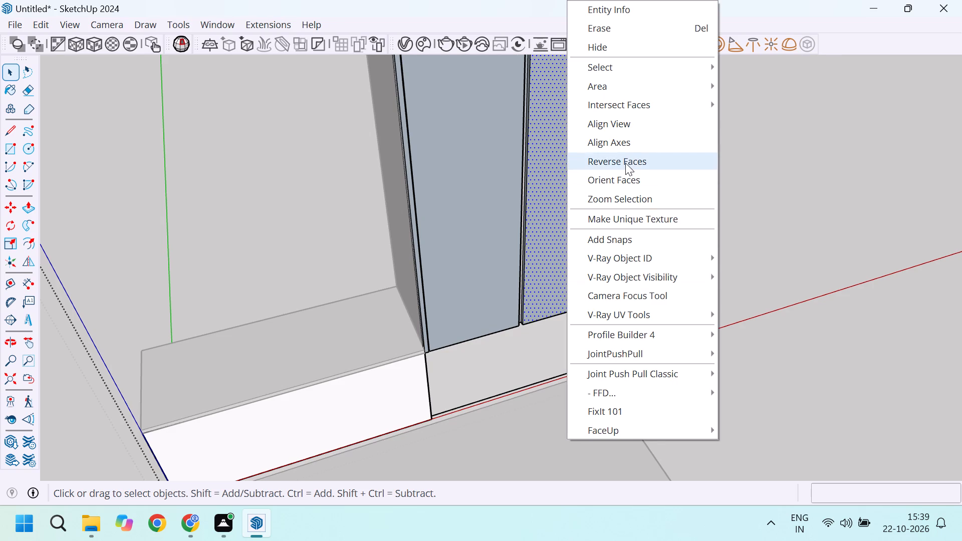
click(625, 163)
click(472, 190)
right_click(472, 189)
click(549, 158)
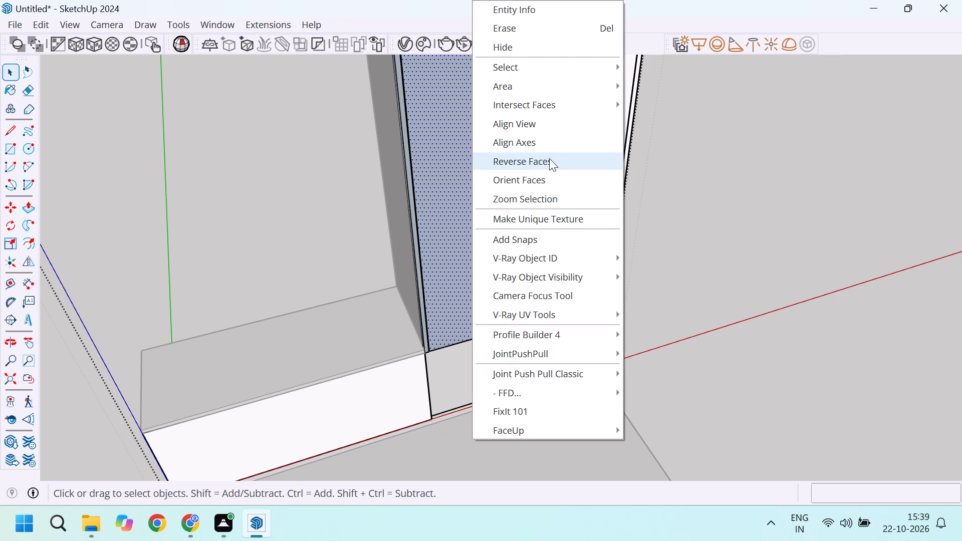
Reverse the recessed face and both panel side faces in the gap between the two tall panels.
scroll(521, 153, up, 20)
scroll(521, 153, up, 2)
click(533, 155)
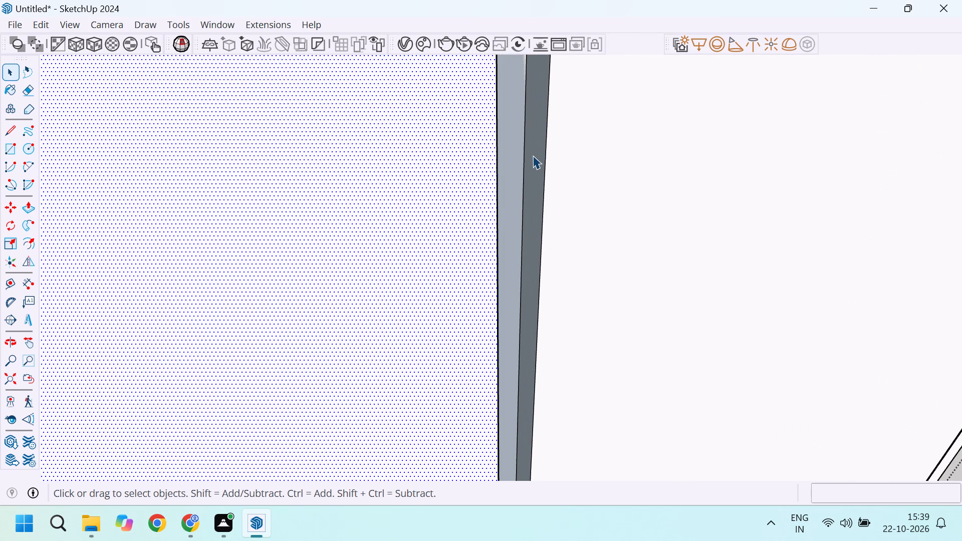
right_click(534, 156)
click(567, 157)
click(507, 157)
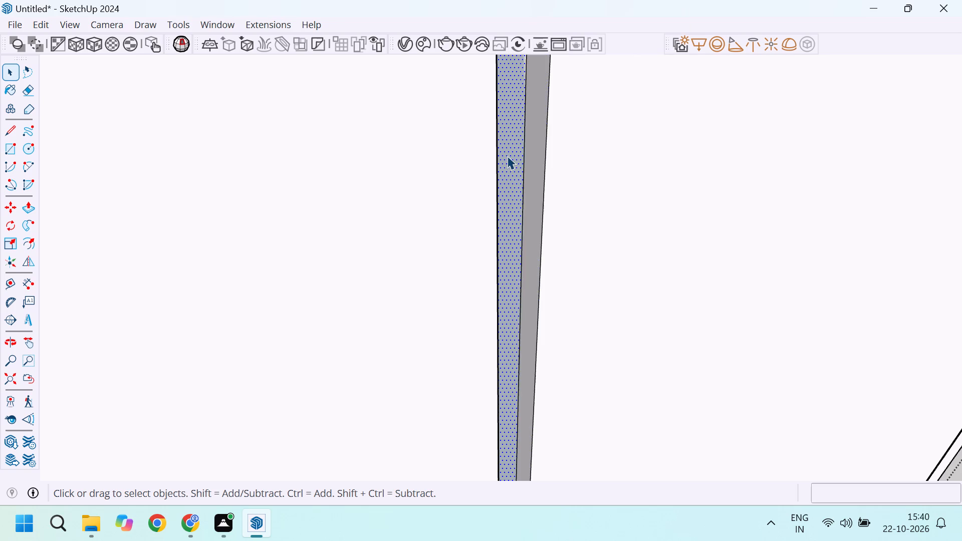
right_click(508, 156)
click(563, 158)
middle_drag(535, 227, 374, 230)
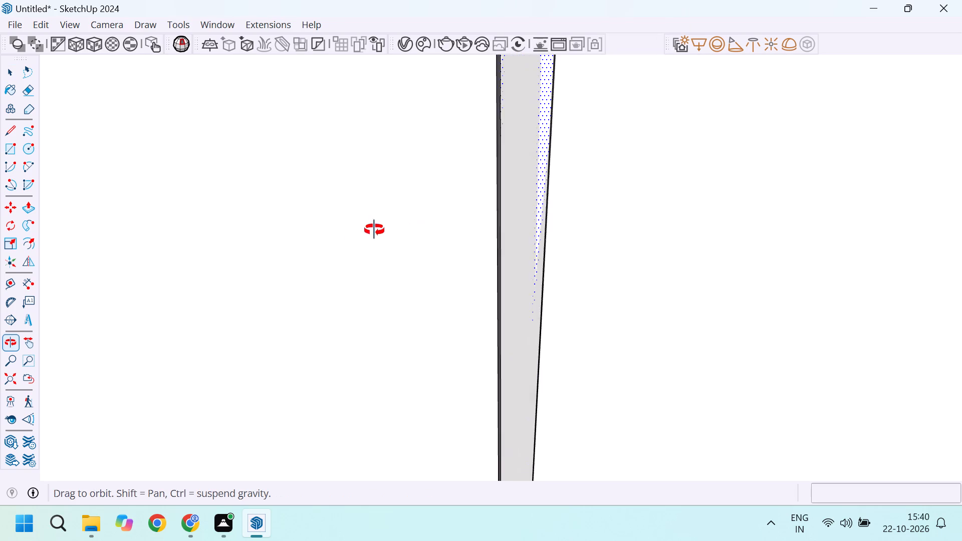
middle_drag(374, 230, 296, 230)
click(517, 192)
right_click(517, 192)
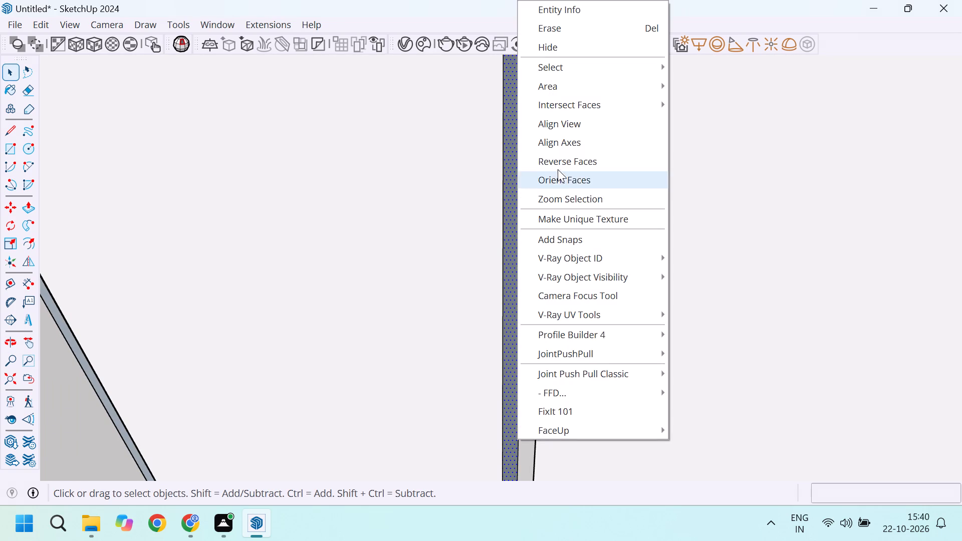
click(563, 161)
Reverse the front and side faces of the narrow vertical strip on the tall cabinet's edge beside the low cabinet.
scroll(783, 247, down, 20)
scroll(783, 247, down, 7)
middle_drag(627, 306, 748, 305)
scroll(684, 259, up, 8)
click(648, 224)
right_click(648, 224)
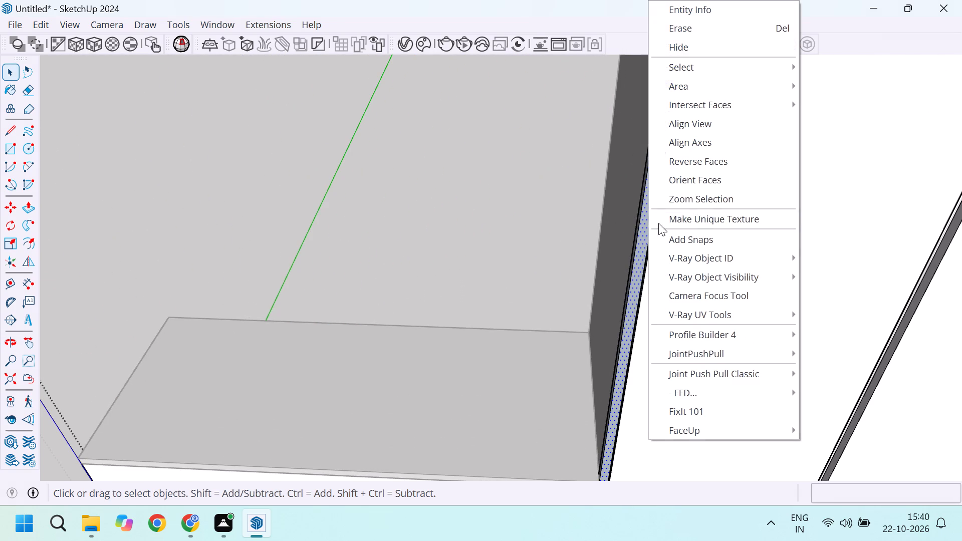
click(700, 163)
middle_drag(642, 268, 758, 270)
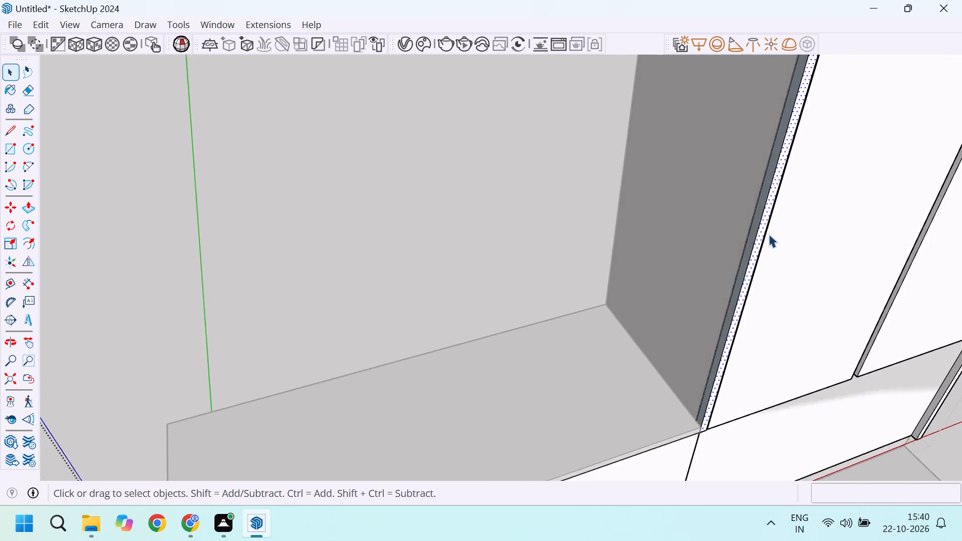
scroll(769, 234, up, 4)
click(750, 215)
right_click(750, 215)
click(806, 160)
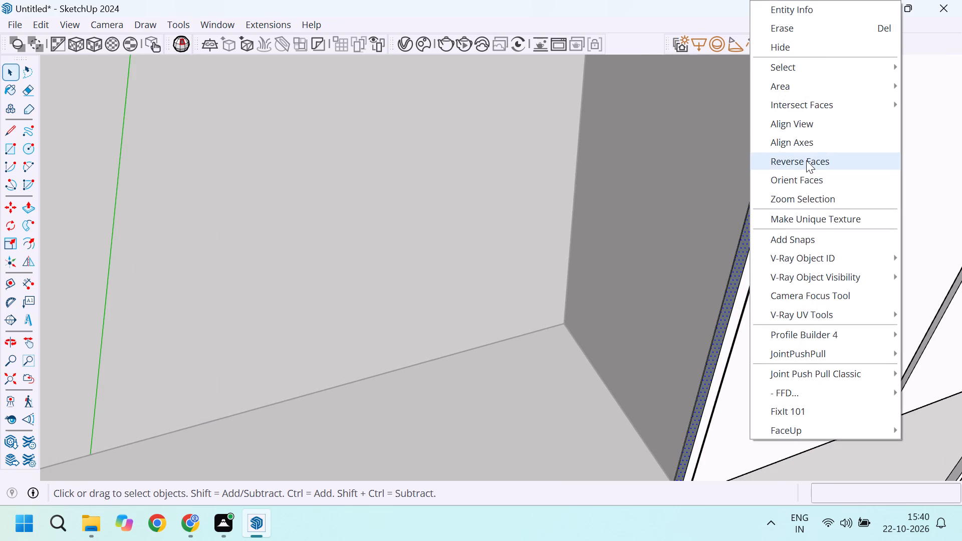
scroll(524, 263, down, 18)
click(832, 295)
Reverse the thin horizontal face running beneath the two tall front panels, above the recessed lower section.
middle_drag(803, 375, 666, 262)
scroll(605, 296, up, 5)
middle_drag(614, 382, 583, 316)
scroll(606, 340, up, 5)
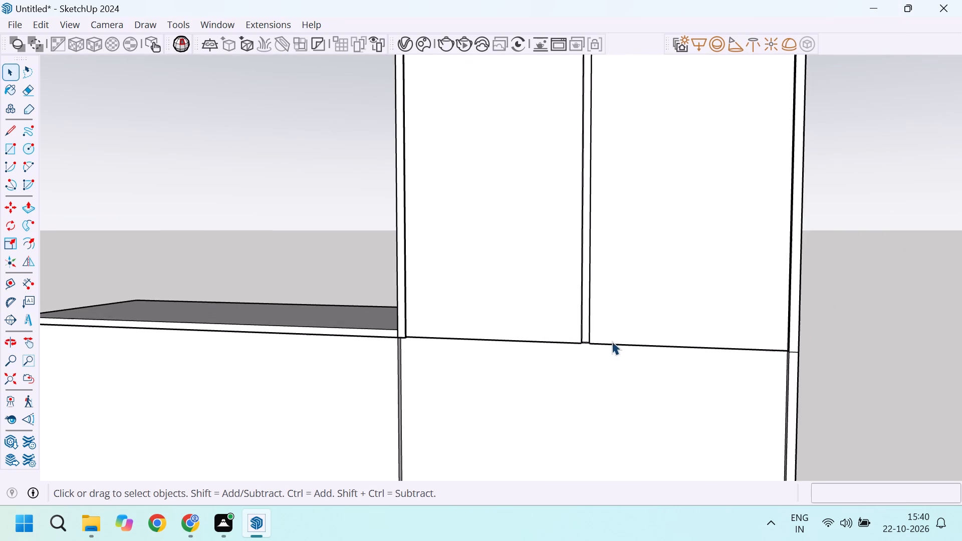
scroll(621, 369, down, 3)
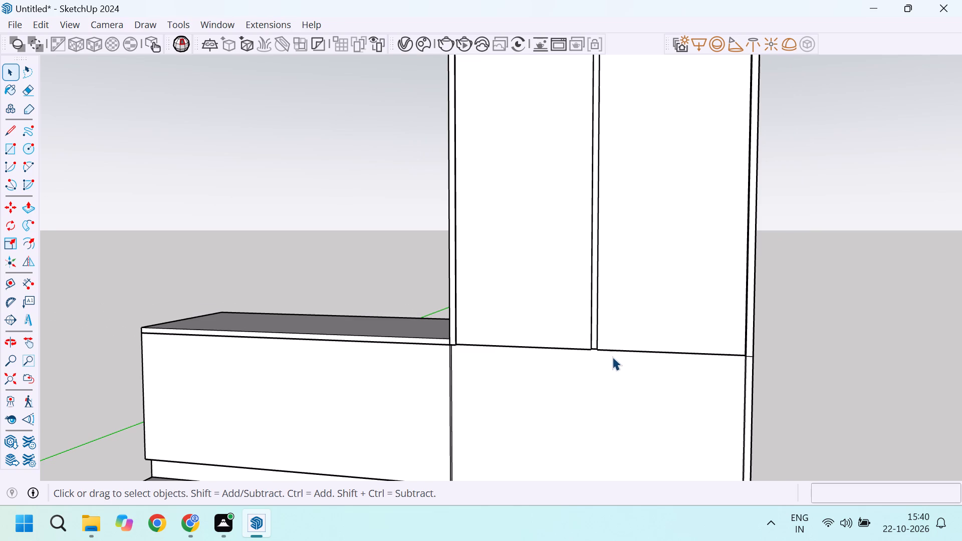
scroll(612, 356, up, 8)
middle_drag(600, 360, 610, 330)
scroll(583, 322, up, 4)
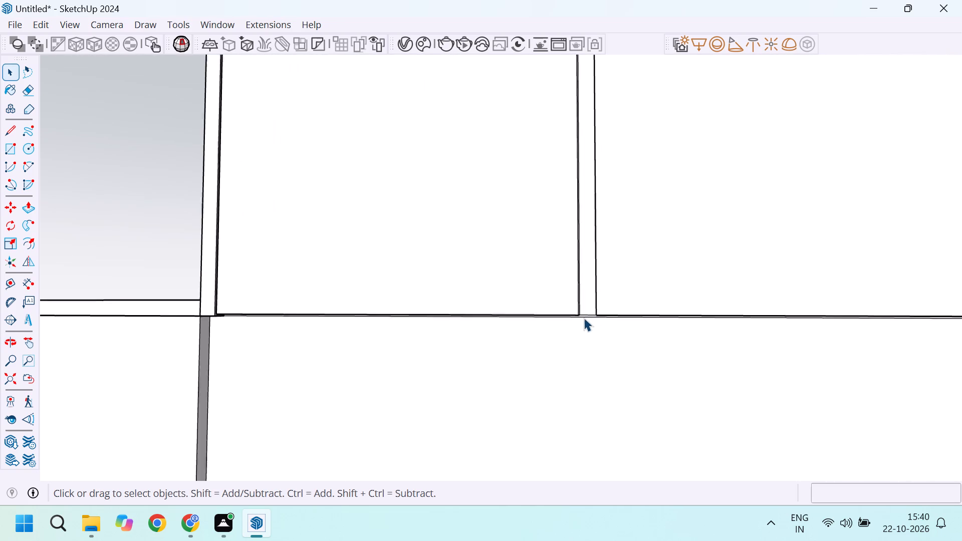
scroll(584, 318, up, 15)
click(583, 309)
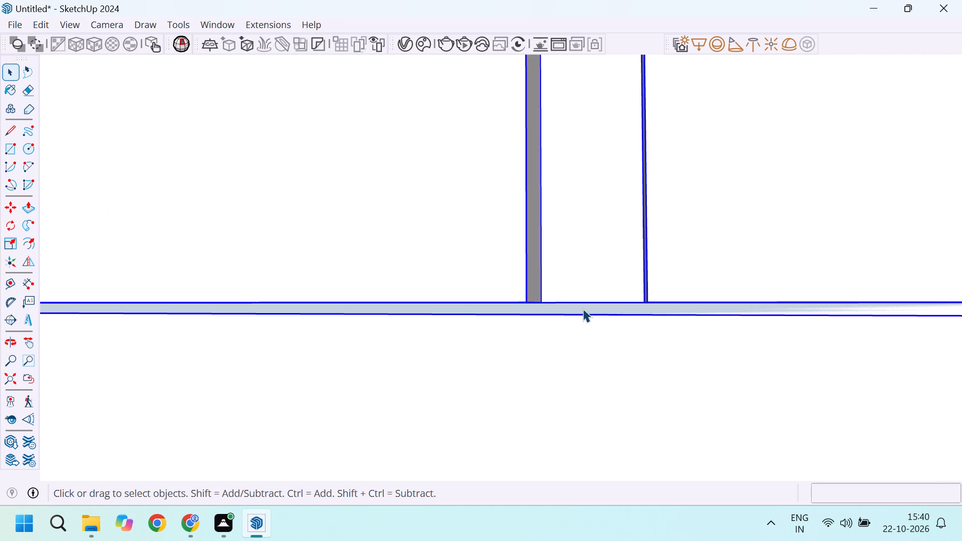
triple_click(583, 309)
click(583, 309)
right_click(583, 309)
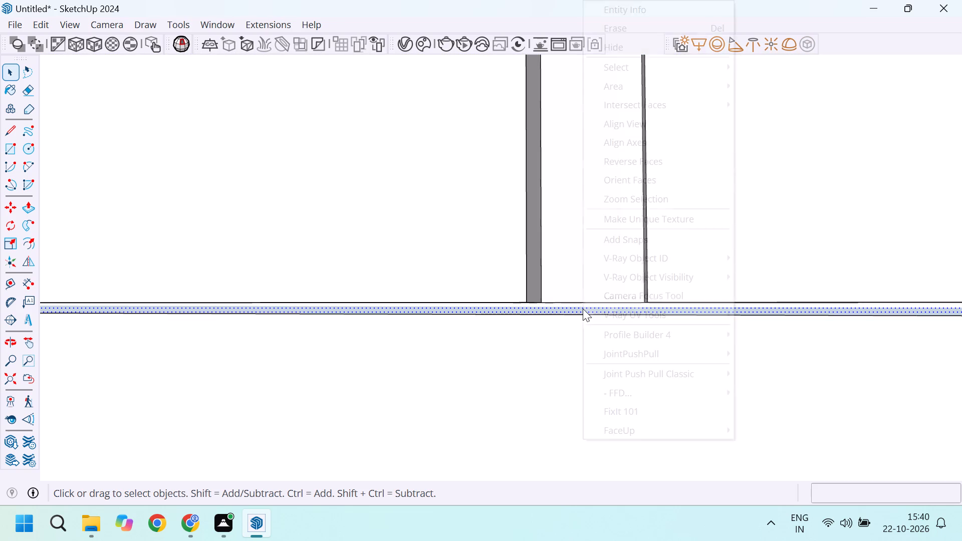
click(648, 160)
Extend the bottom face of the tall panel nearest the low cabinet top downward about 1/8".
scroll(610, 334, down, 7)
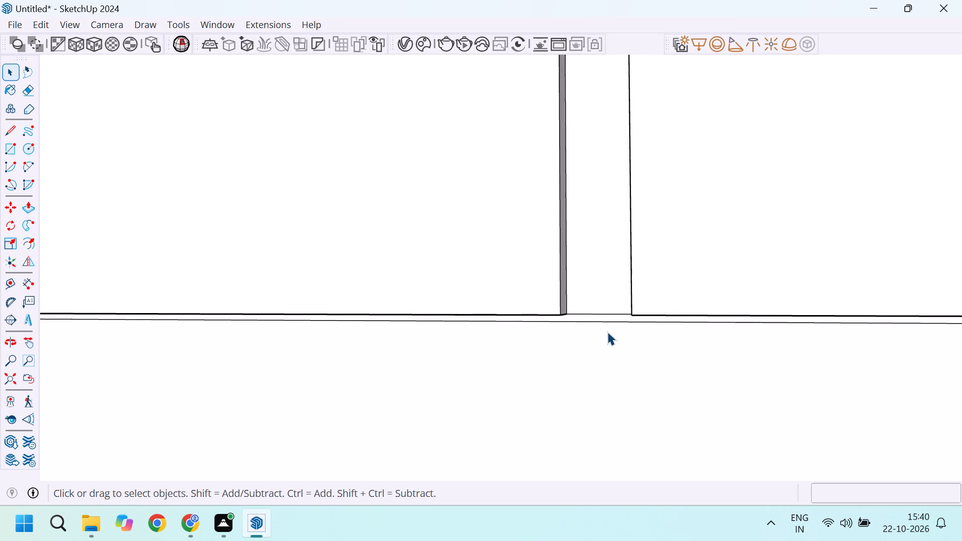
scroll(607, 332, down, 8)
middle_drag(612, 389, 622, 317)
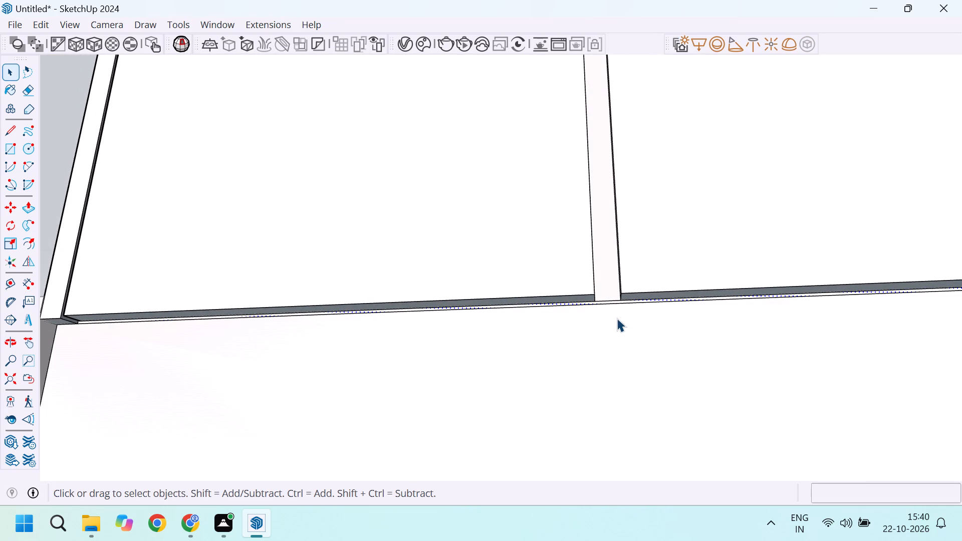
scroll(612, 322, down, 5)
scroll(496, 326, down, 4)
scroll(401, 339, up, 3)
scroll(532, 318, up, 3)
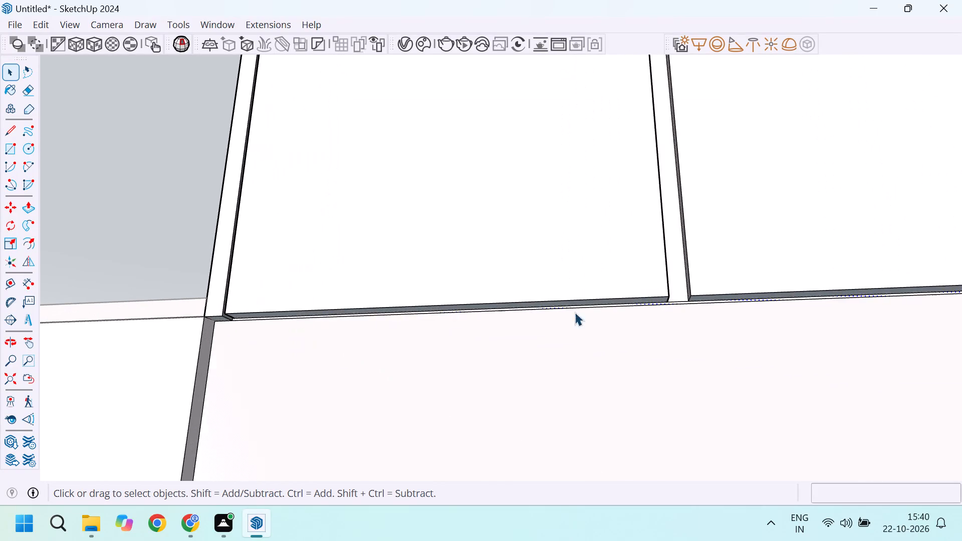
scroll(612, 303, down, 16)
scroll(547, 337, up, 12)
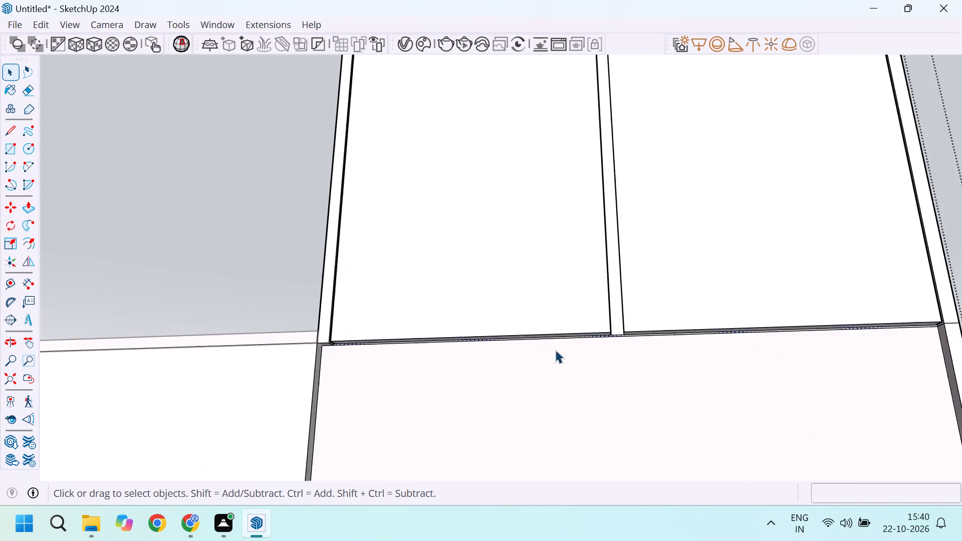
scroll(555, 350, up, 4)
scroll(610, 331, up, 5)
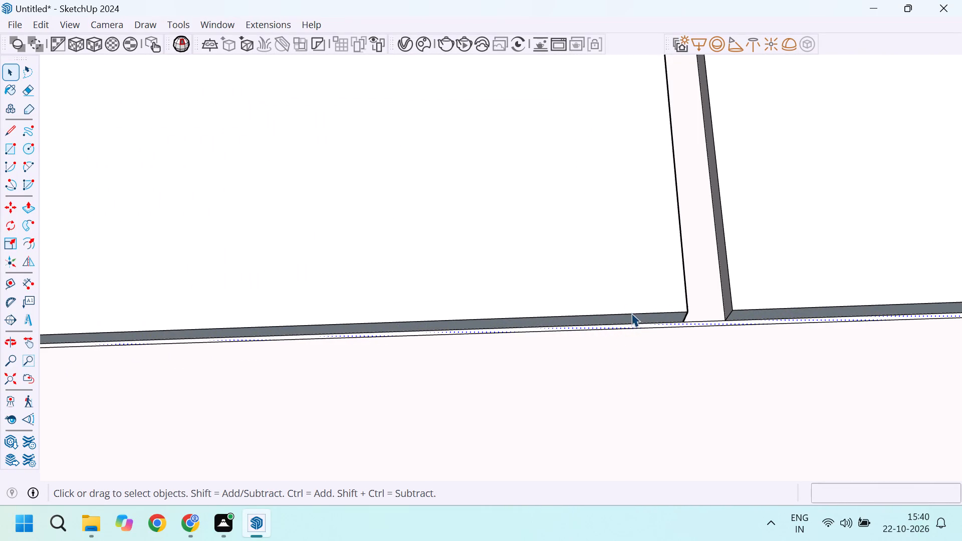
click(632, 316)
click(637, 323)
click(637, 318)
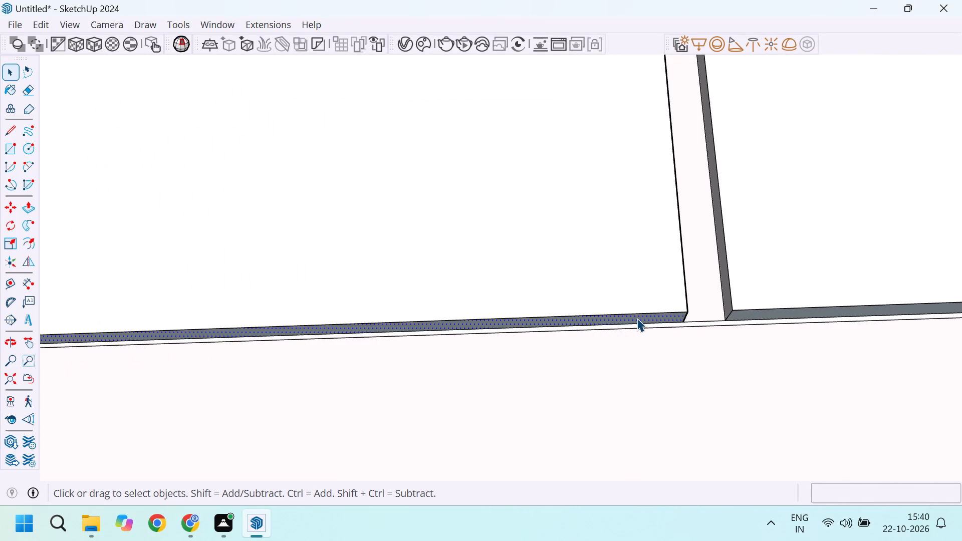
key(p)
click(637, 318)
scroll(634, 335, down, 3)
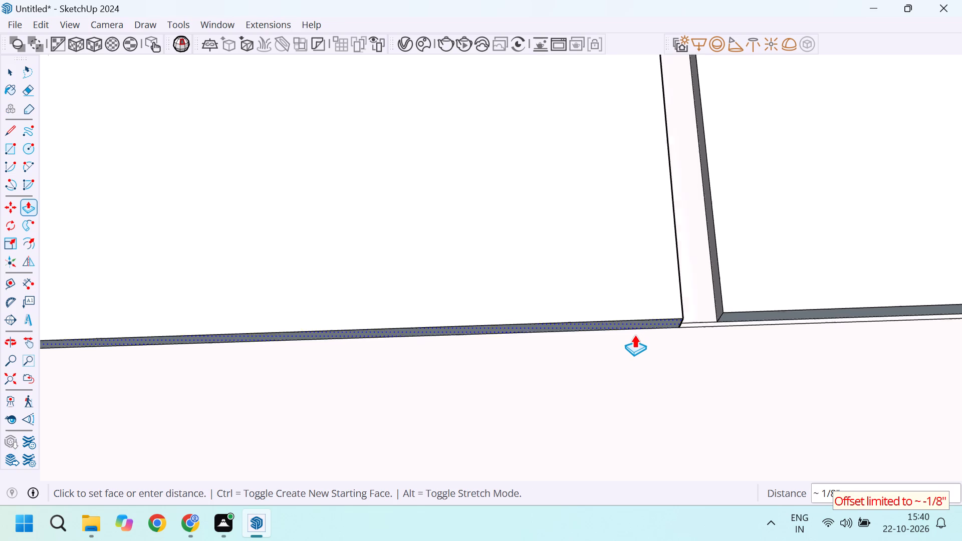
scroll(634, 335, down, 20)
scroll(634, 335, down, 7)
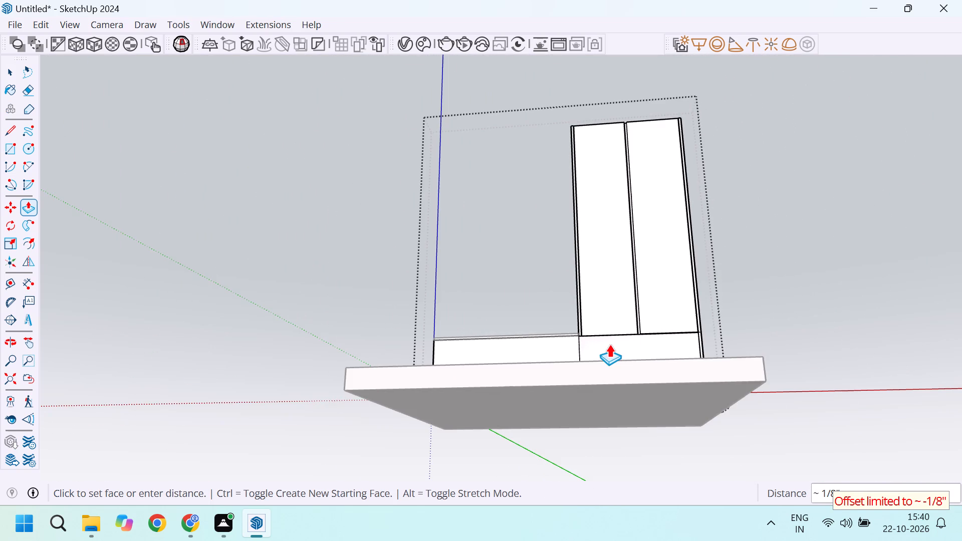
middle_drag(609, 352, 610, 437)
scroll(600, 396, up, 6)
scroll(618, 327, up, 11)
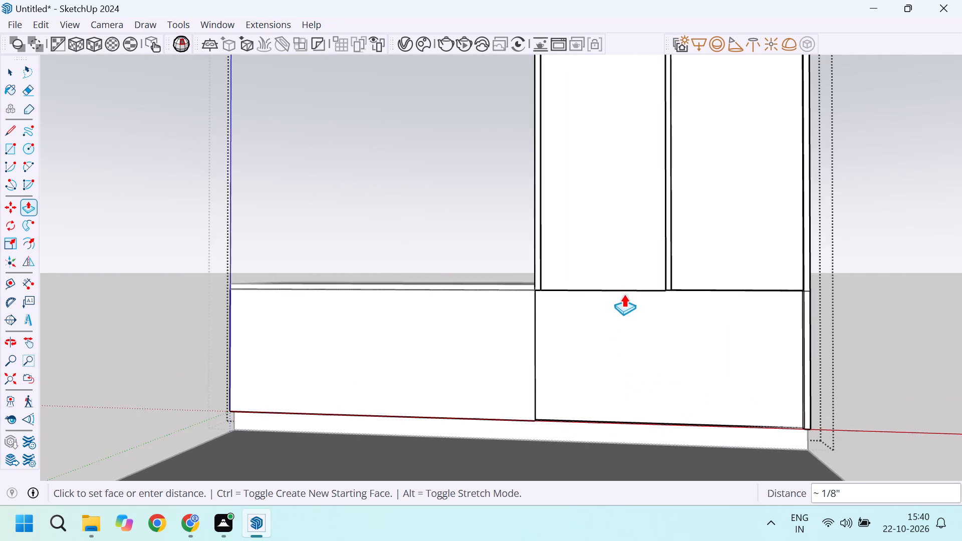
scroll(624, 294, up, 2)
middle_drag(606, 316, 598, 264)
scroll(584, 248, up, 9)
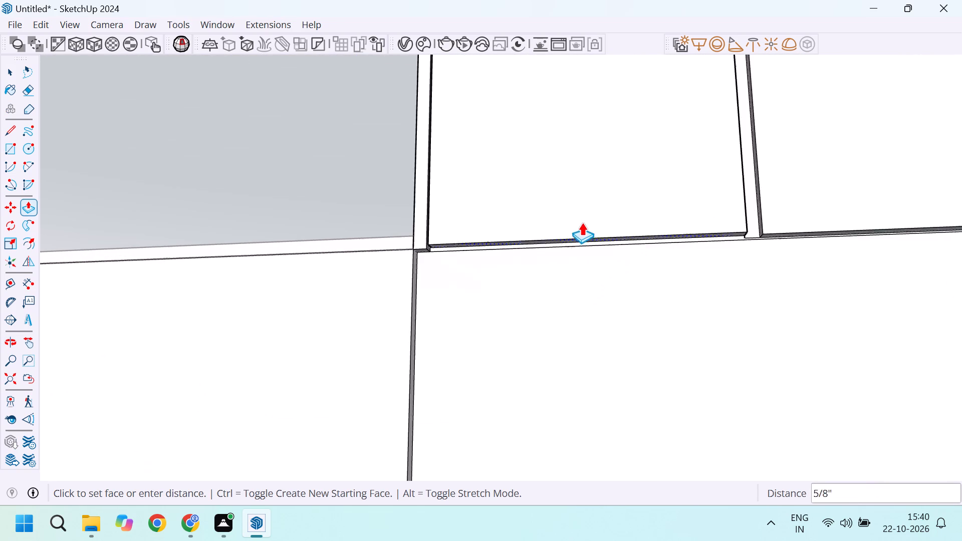
scroll(582, 222, up, 3)
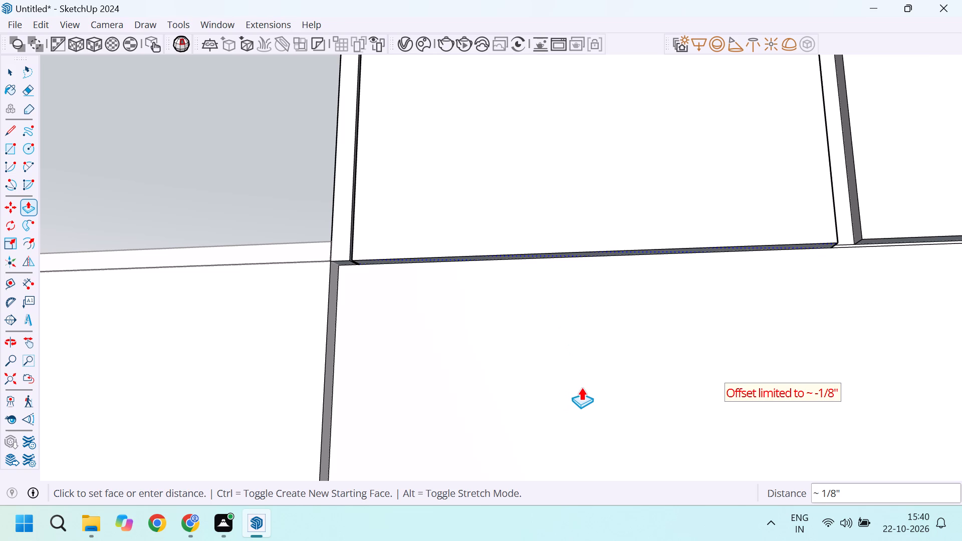
click(581, 387)
Extend the bottom face of the tall panel nearest the low cabinet 2' downward to the cabinet's base line.
scroll(503, 269, up, 15)
click(516, 258)
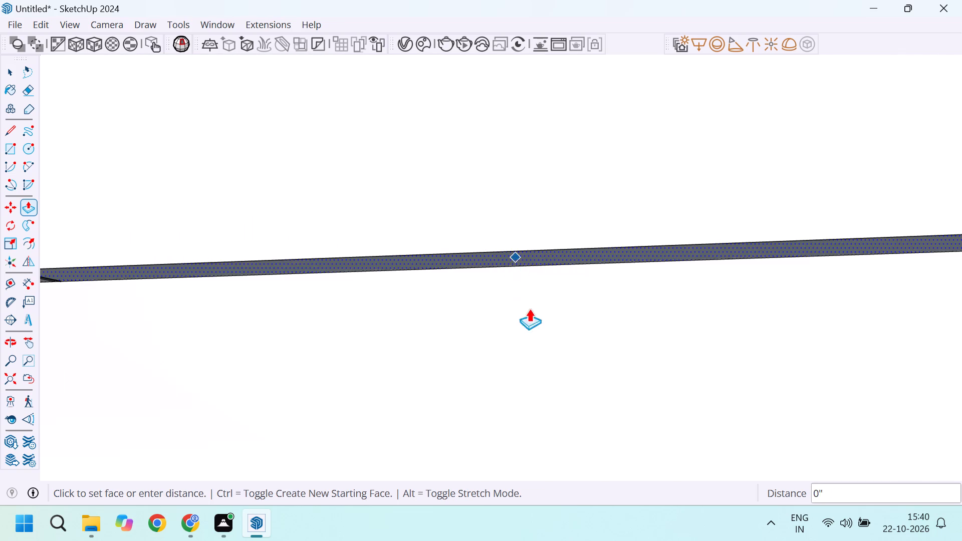
scroll(532, 362, down, 20)
scroll(532, 362, down, 9)
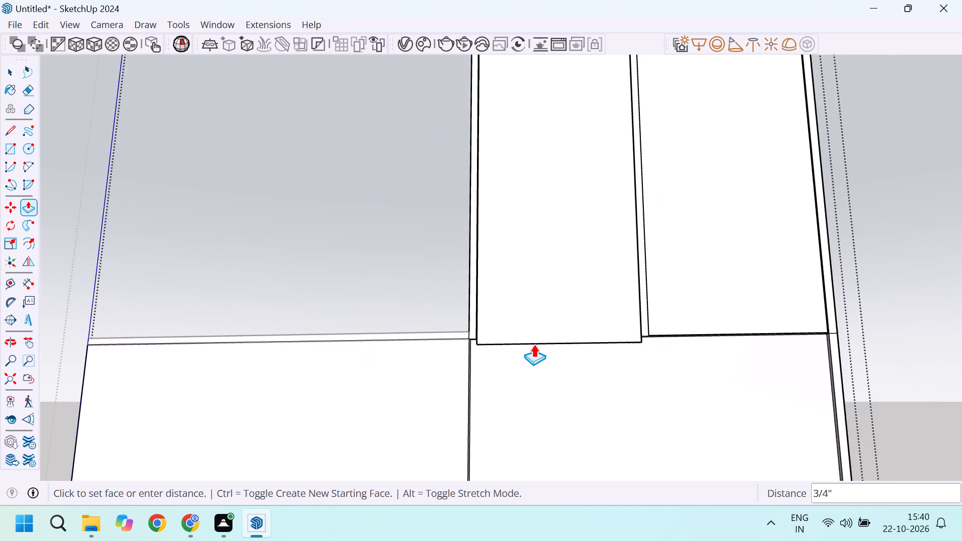
scroll(534, 344, down, 10)
scroll(539, 387, up, 5)
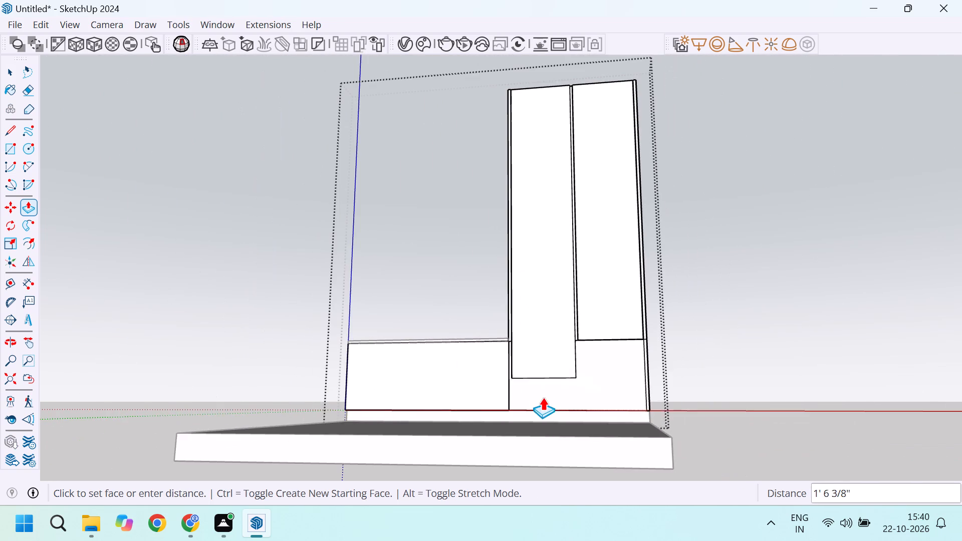
scroll(542, 396, up, 5)
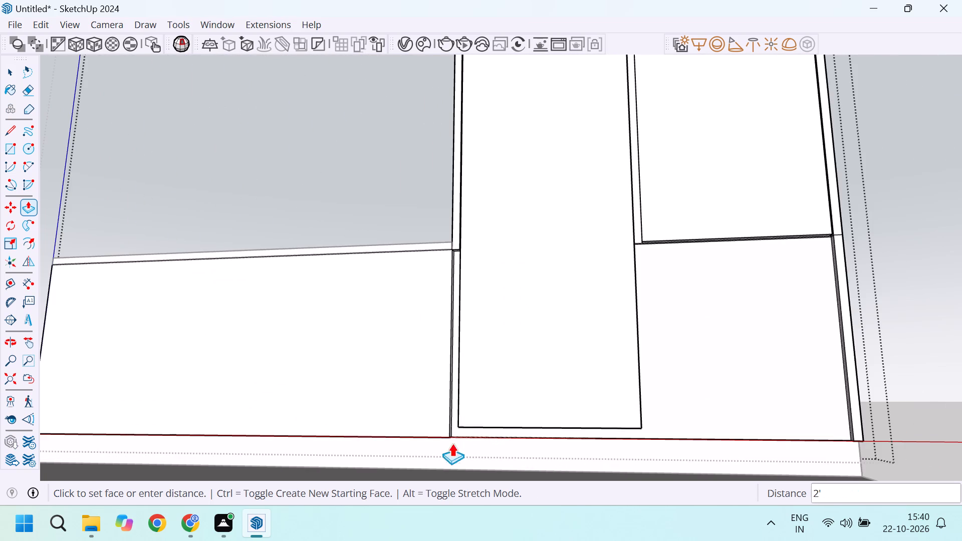
scroll(442, 449, up, 13)
click(453, 430)
Extend the underside of the narrow vertical strip beside the low cabinet 2' downward to the cabinet's base line.
scroll(490, 442, down, 5)
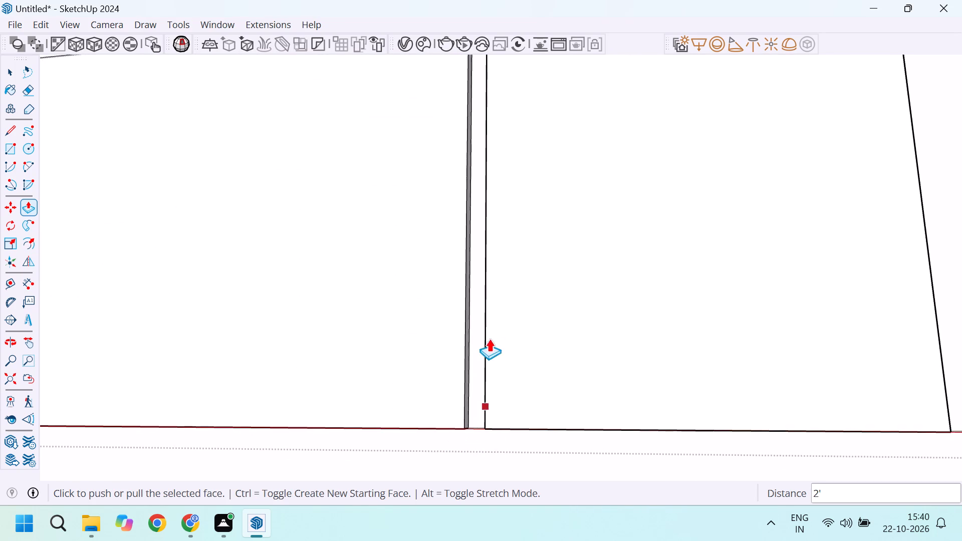
scroll(489, 339, down, 13)
scroll(468, 201, up, 10)
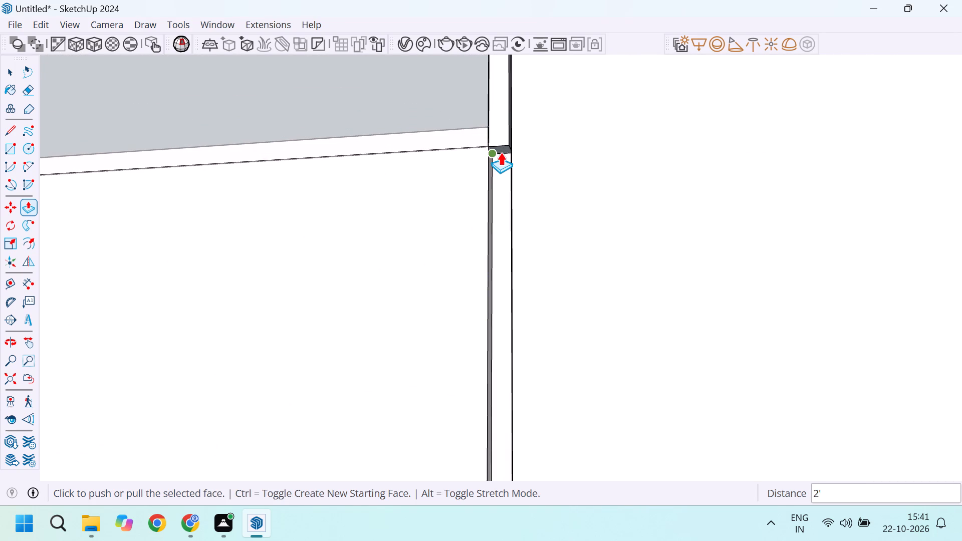
scroll(501, 152, up, 5)
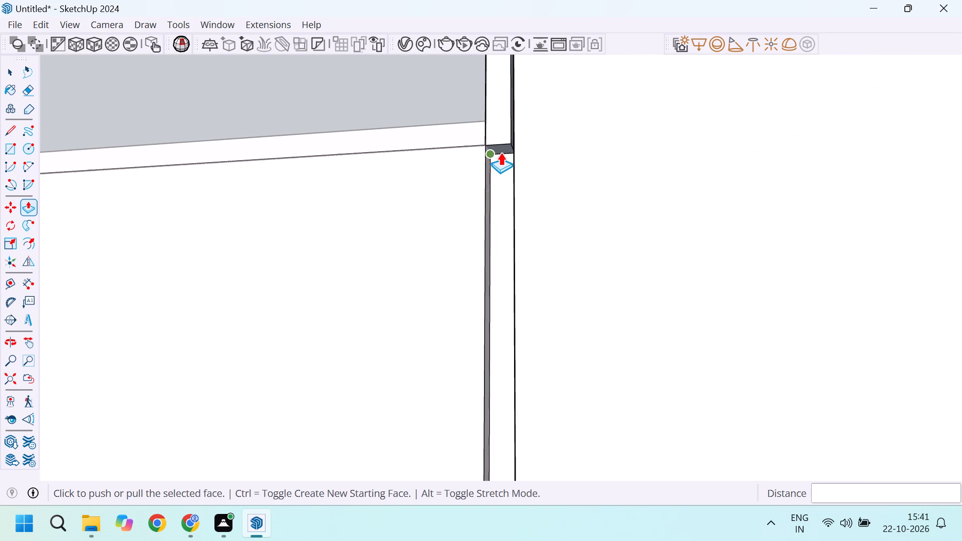
scroll(502, 148, up, 4)
click(503, 148)
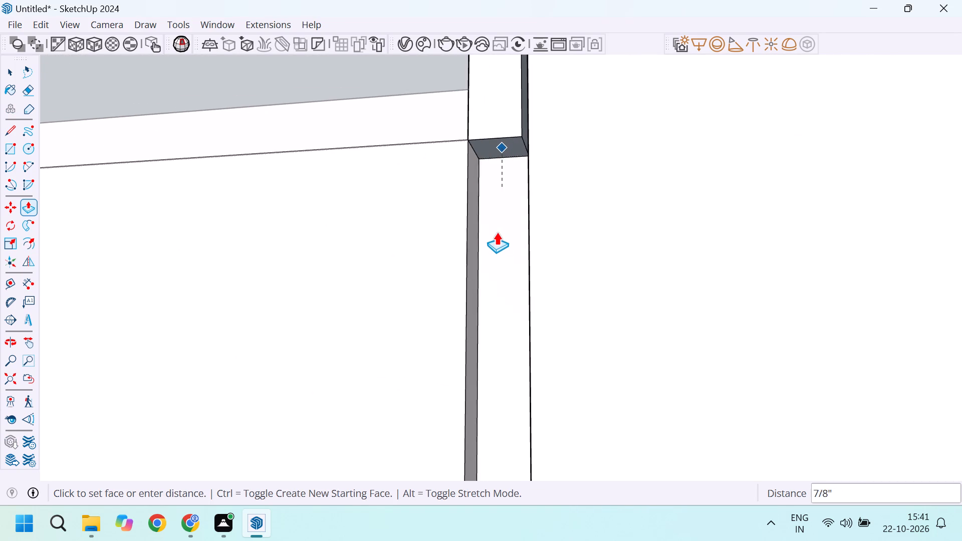
key(Escape)
click(496, 145)
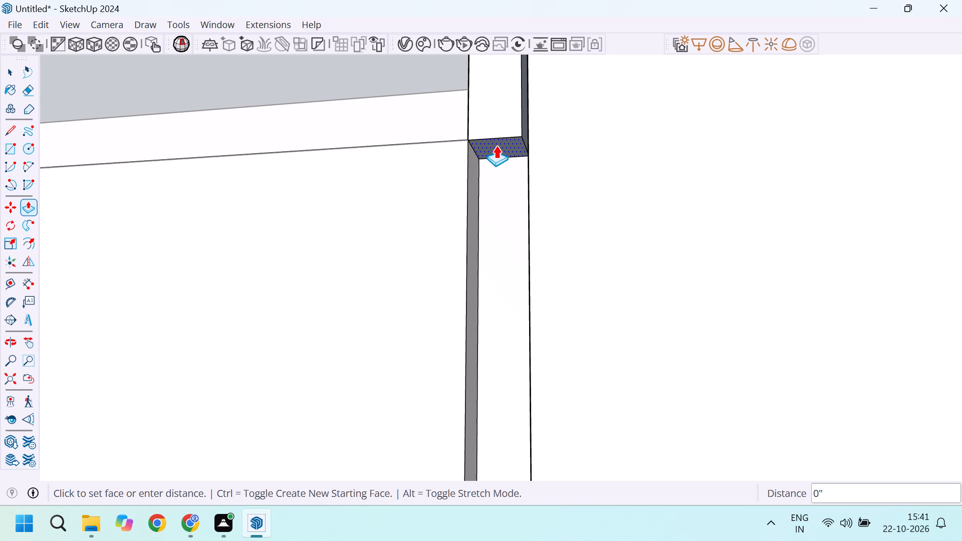
scroll(512, 220, down, 18)
scroll(516, 243, down, 9)
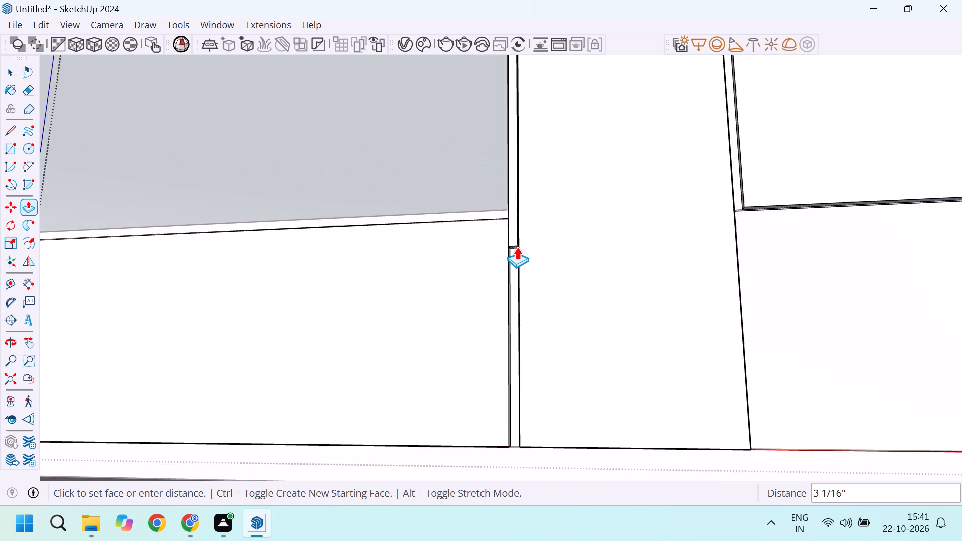
scroll(519, 416, up, 5)
click(519, 431)
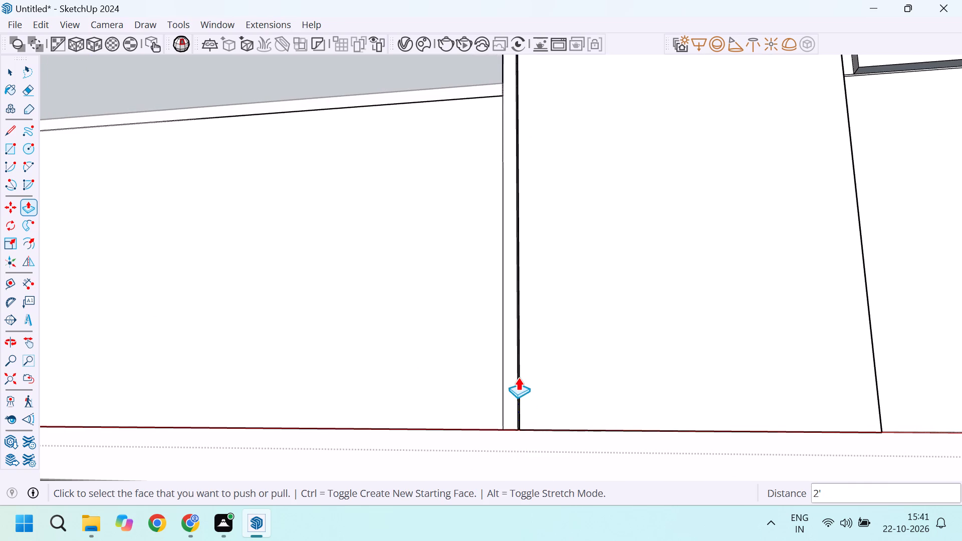
Extend the bottom face of the outer tall panel, farthest from the low cabinet, downward about 1/8".
scroll(518, 377, down, 7)
scroll(528, 284, up, 4)
scroll(539, 308, down, 5)
scroll(764, 209, up, 4)
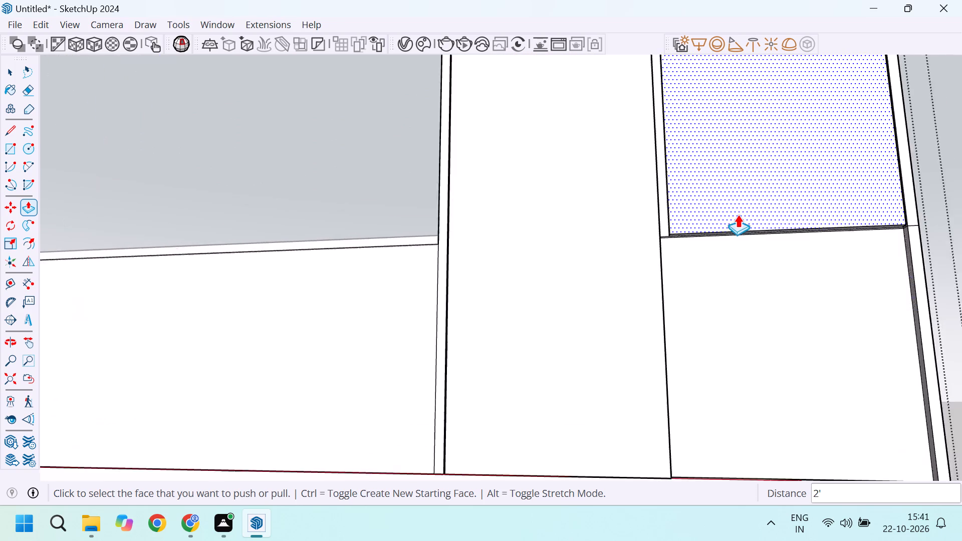
scroll(738, 214, up, 10)
scroll(660, 229, up, 1)
middle_drag(657, 229, 649, 176)
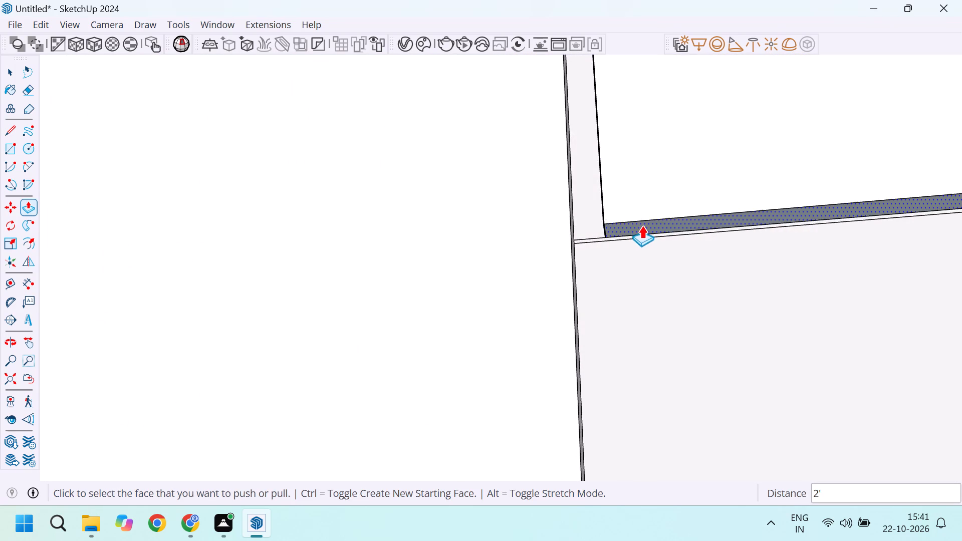
click(642, 227)
scroll(655, 253, down, 14)
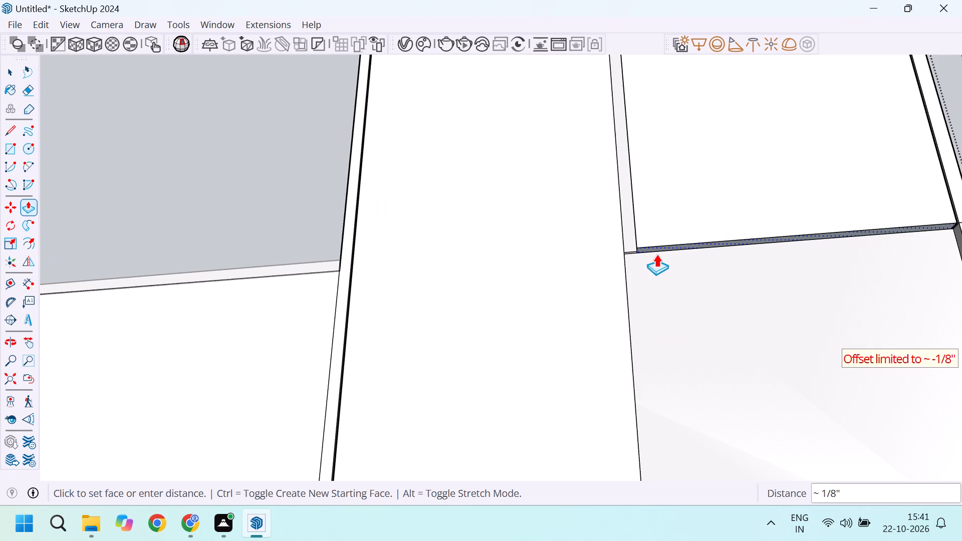
scroll(657, 251, up, 9)
click(660, 243)
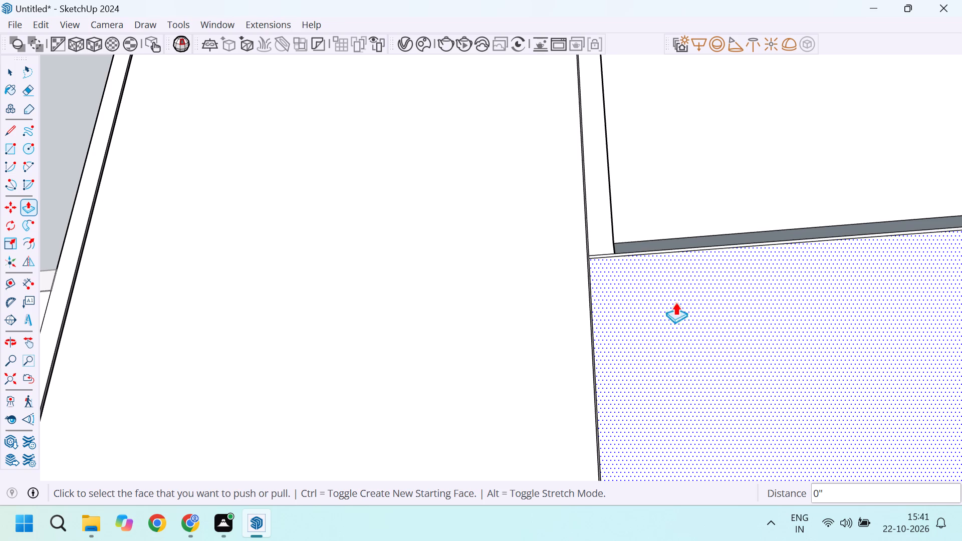
click(660, 242)
scroll(675, 326, down, 1)
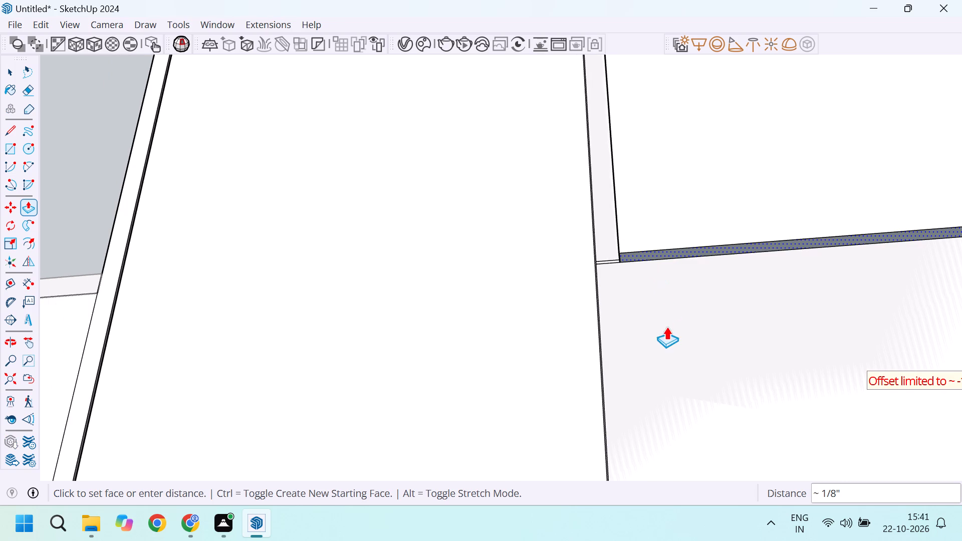
click(647, 254)
key(Escape)
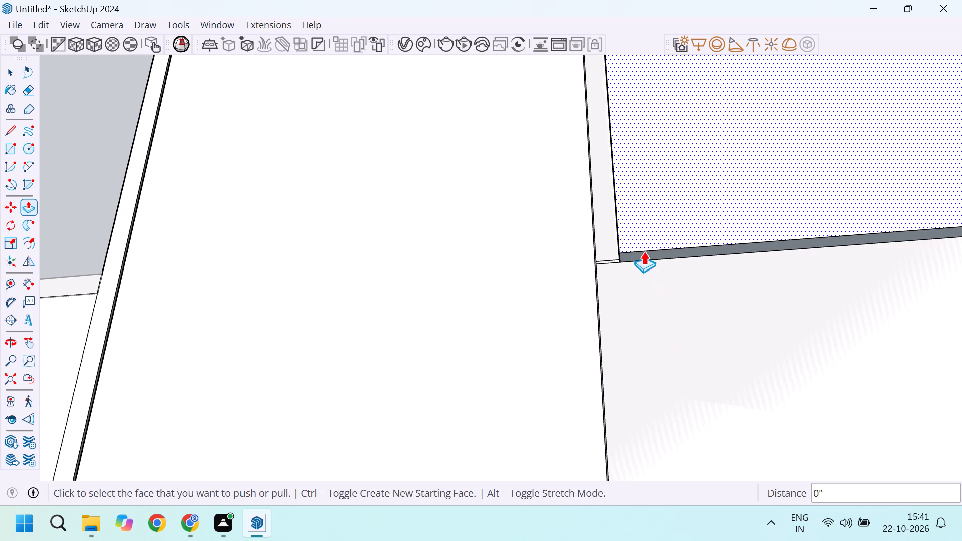
Extend the bottom face of the outer tall panel 2' downward to the cabinet's base line.
click(640, 255)
scroll(669, 356, down, 19)
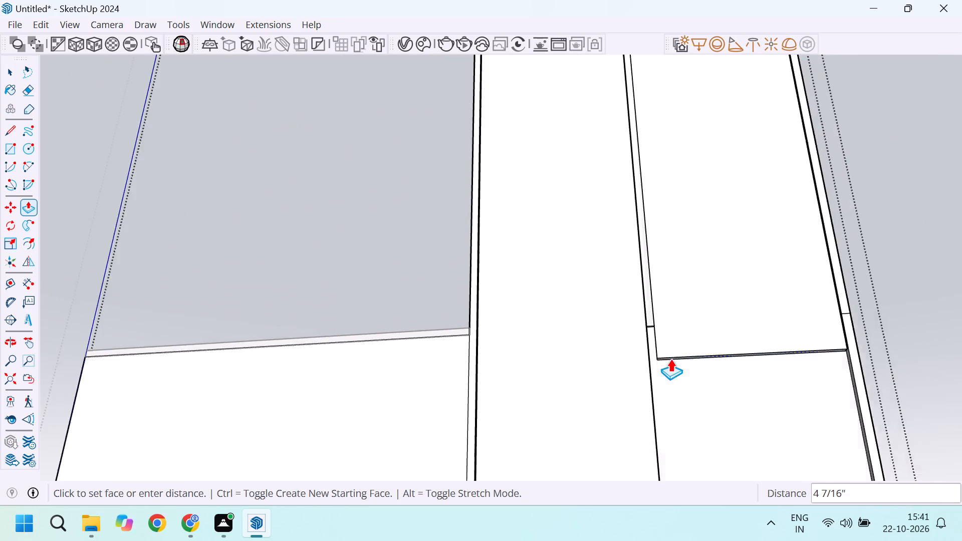
scroll(670, 359, down, 8)
middle_drag(675, 300, 698, 432)
scroll(659, 327, down, 11)
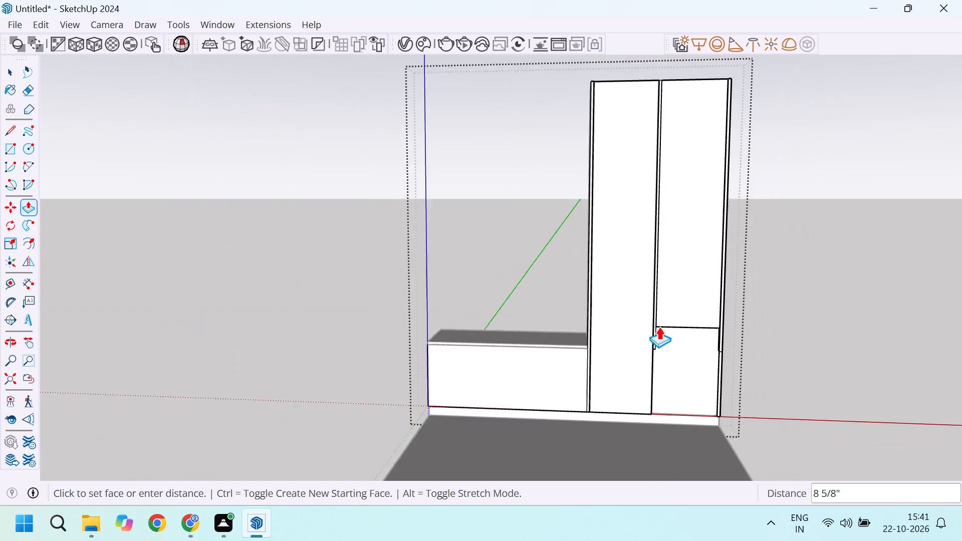
scroll(659, 327, down, 2)
scroll(666, 371, up, 19)
middle_drag(660, 399, 609, 408)
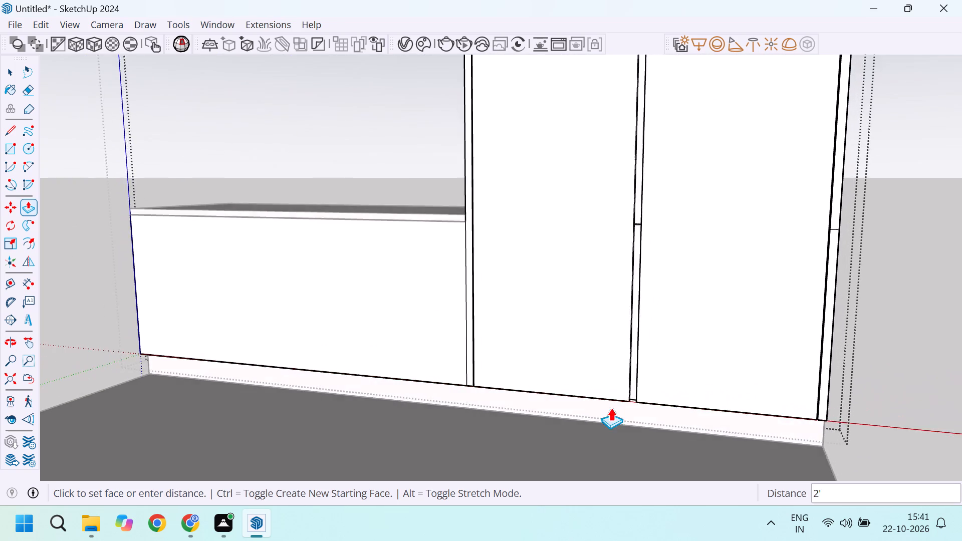
scroll(611, 408, up, 20)
scroll(611, 408, up, 3)
click(636, 399)
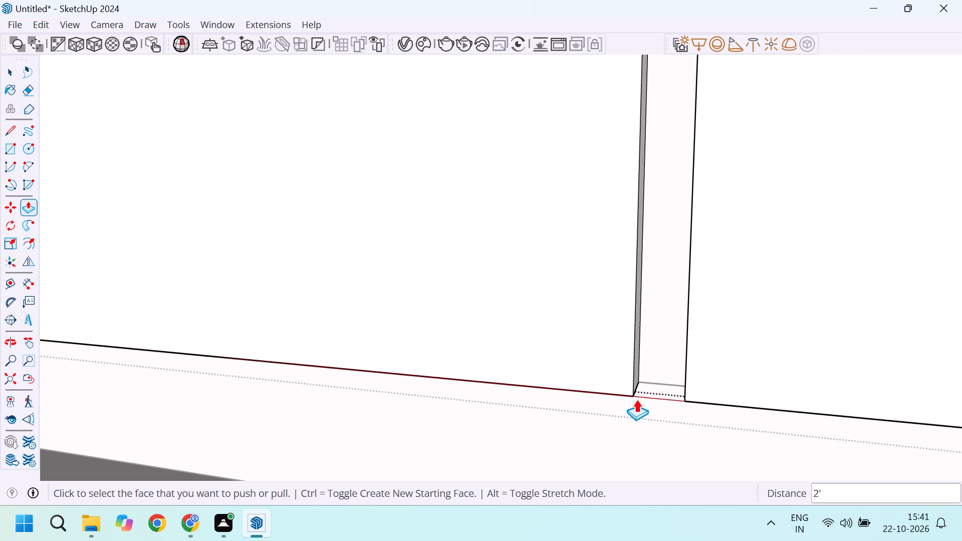
Delete the leftover short horizontal edge crossing the narrow vertical strip at the tall cabinet's outer side.
scroll(617, 409, down, 20)
scroll(617, 409, down, 19)
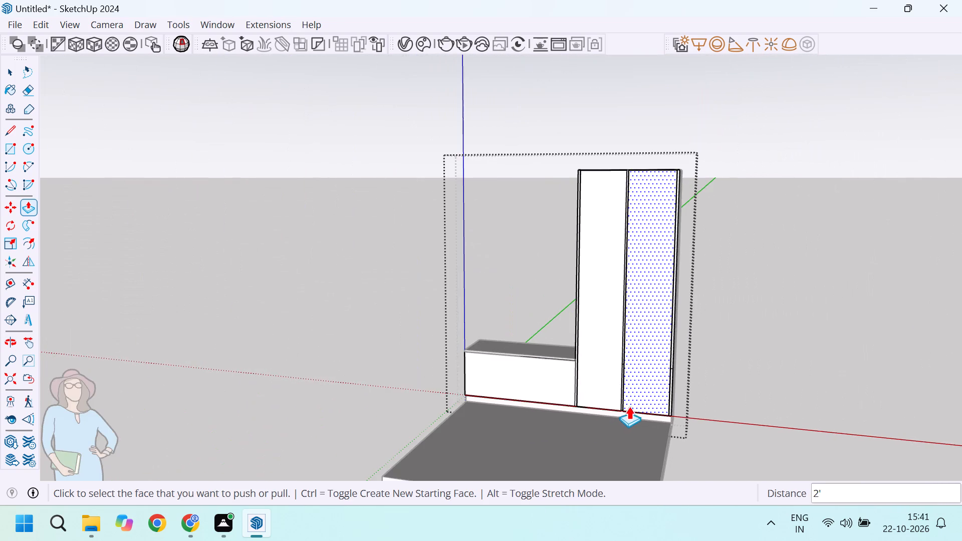
key(space)
scroll(638, 210, up, 10)
scroll(641, 230, down, 11)
scroll(652, 525, up, 3)
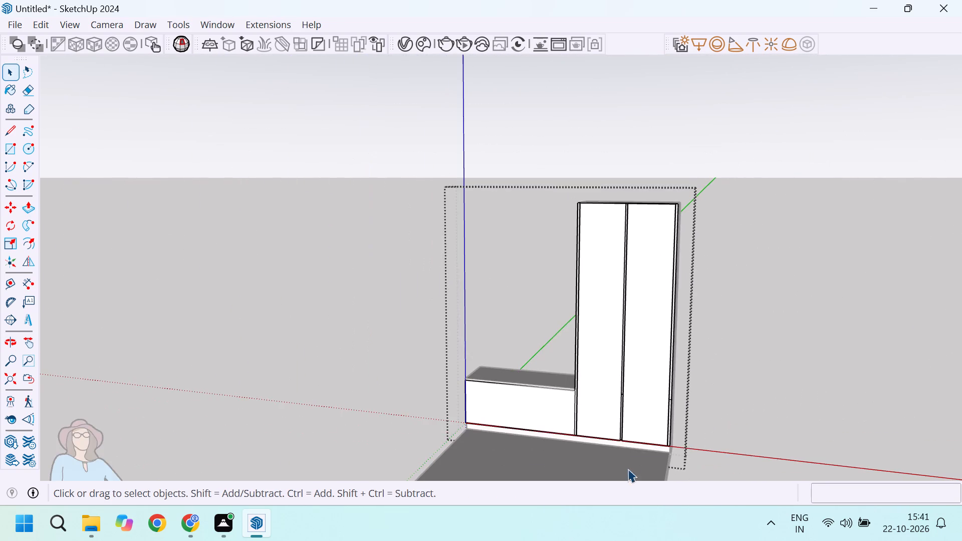
scroll(628, 469, up, 9)
scroll(618, 325, up, 4)
middle_drag(649, 344, 617, 379)
scroll(739, 383, up, 5)
scroll(805, 406, up, 2)
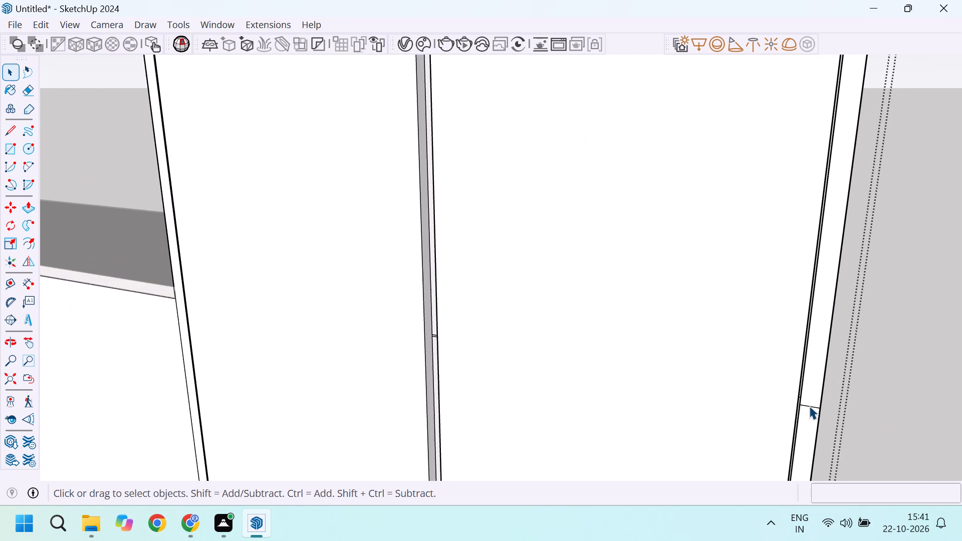
click(809, 406)
scroll(810, 406, down, 3)
key(Delete)
Delete the two leftover short horizontal edges crossing the recessed gap between the two tall panels.
scroll(810, 406, down, 5)
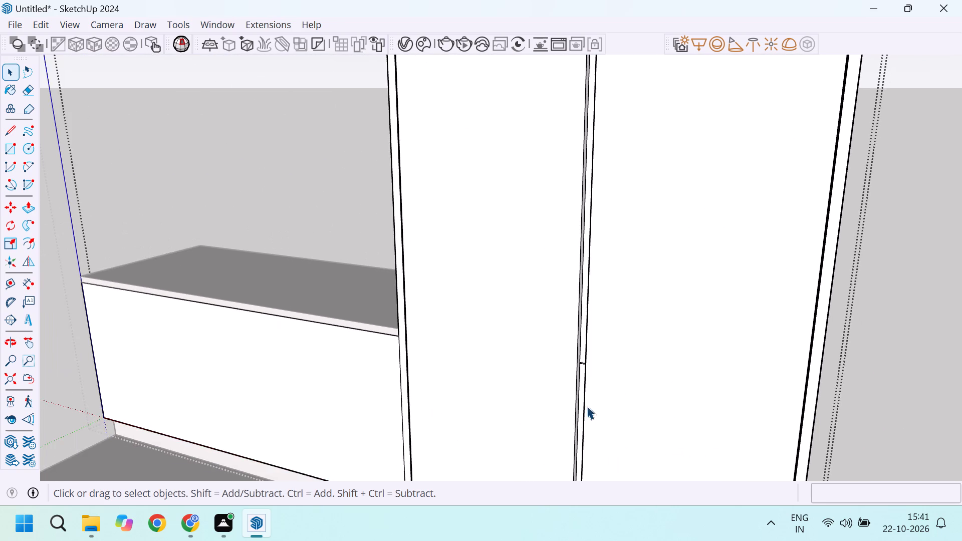
scroll(586, 406, up, 12)
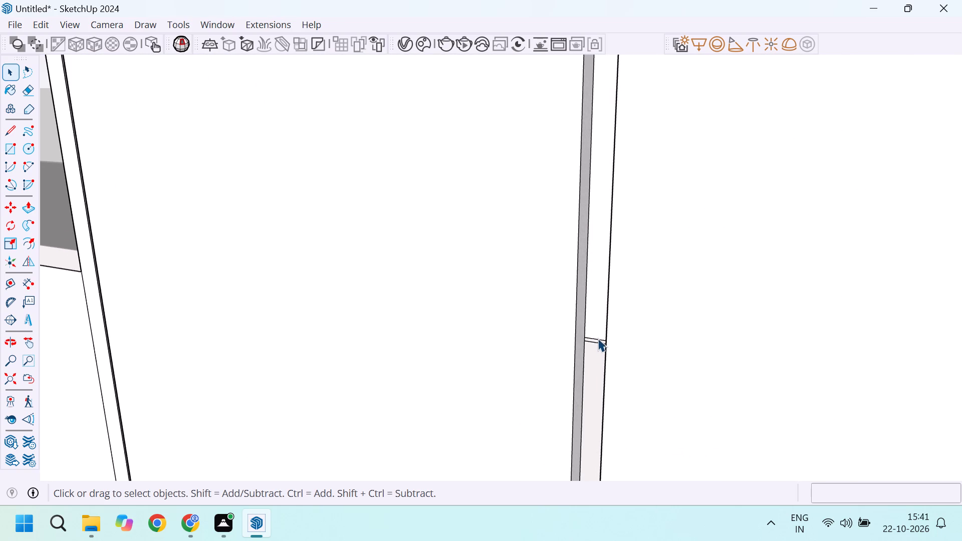
click(598, 338)
key(Delete)
click(598, 341)
key(Delete)
Reverse the thin top faces of both tall front panels.
scroll(620, 377, down, 20)
scroll(620, 377, down, 7)
middle_drag(644, 357, 526, 401)
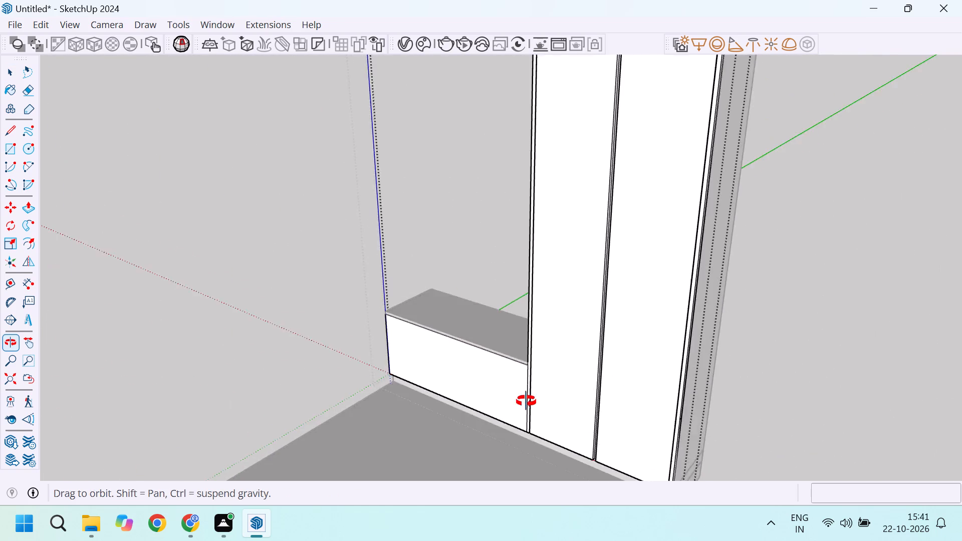
middle_drag(526, 401, 326, 460)
scroll(389, 237, up, 5)
middle_drag(398, 116, 588, 281)
scroll(531, 294, down, 5)
scroll(271, 181, up, 3)
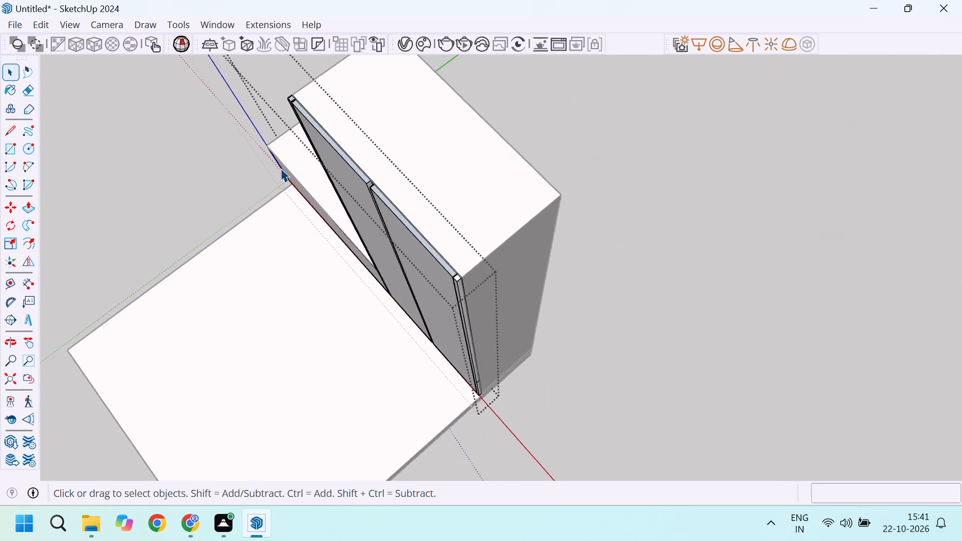
scroll(281, 168, up, 2)
scroll(453, 154, up, 3)
click(450, 184)
right_click(450, 184)
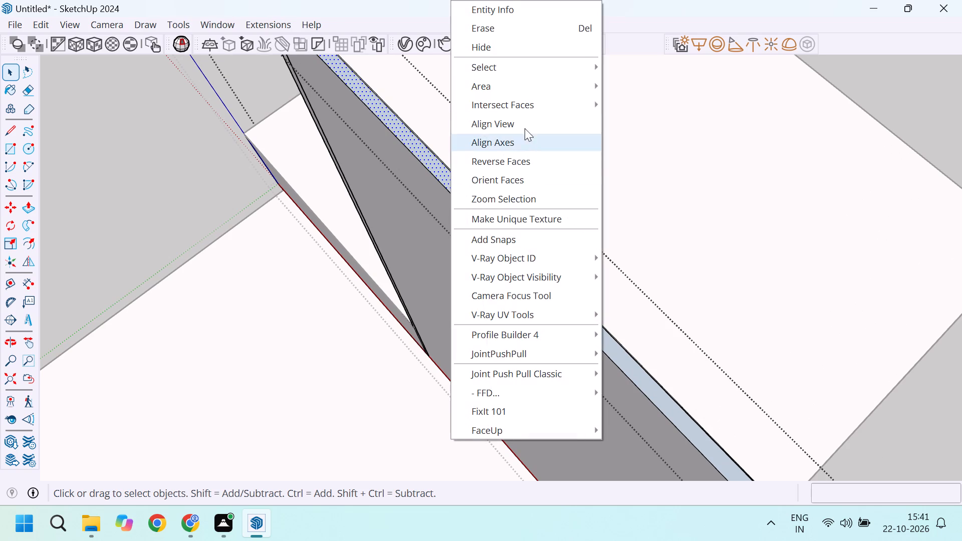
click(513, 162)
click(557, 290)
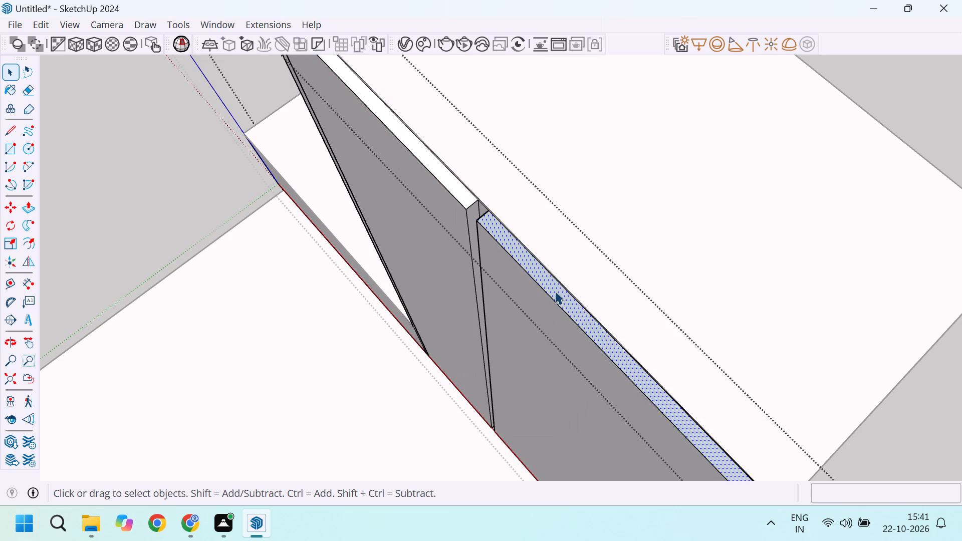
right_click(555, 291)
click(619, 158)
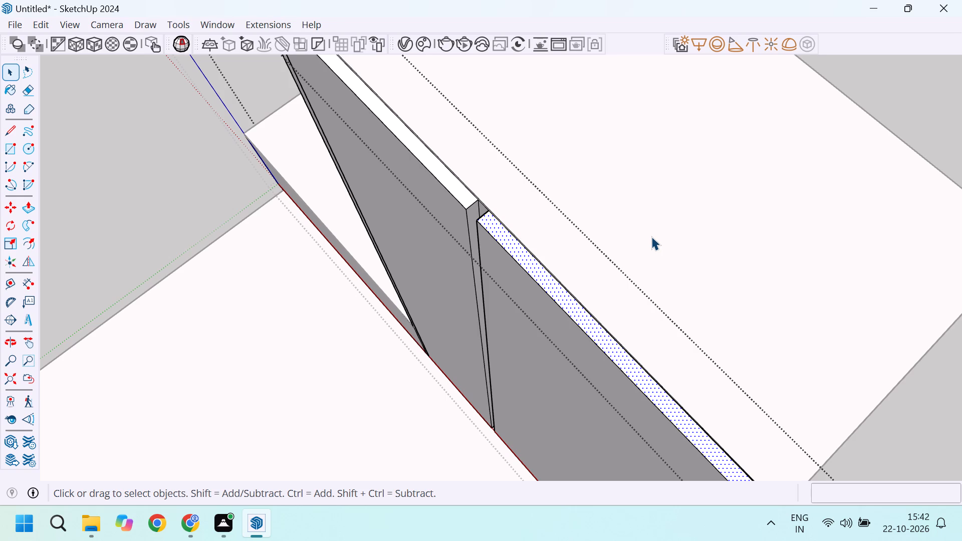
Reverse the small top face of the narrow strip at the tall cabinet's inner side.
scroll(575, 354, down, 7)
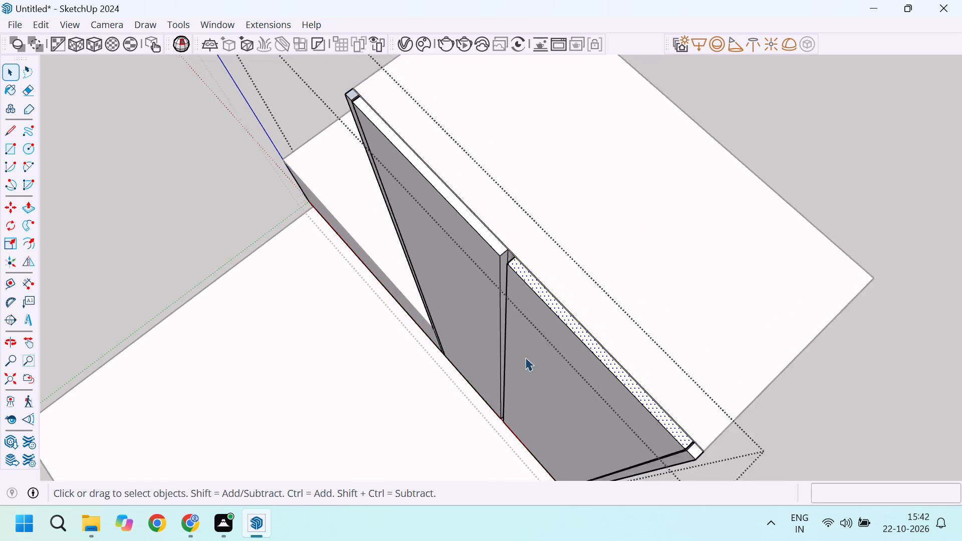
scroll(525, 357, down, 7)
click(745, 236)
scroll(432, 279, up, 12)
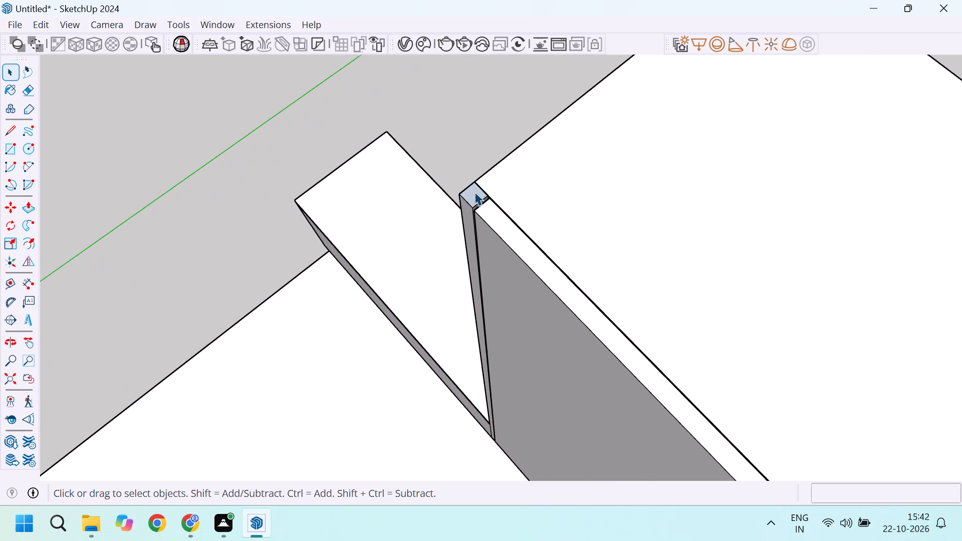
scroll(474, 192, up, 4)
triple_click(473, 195)
click(473, 195)
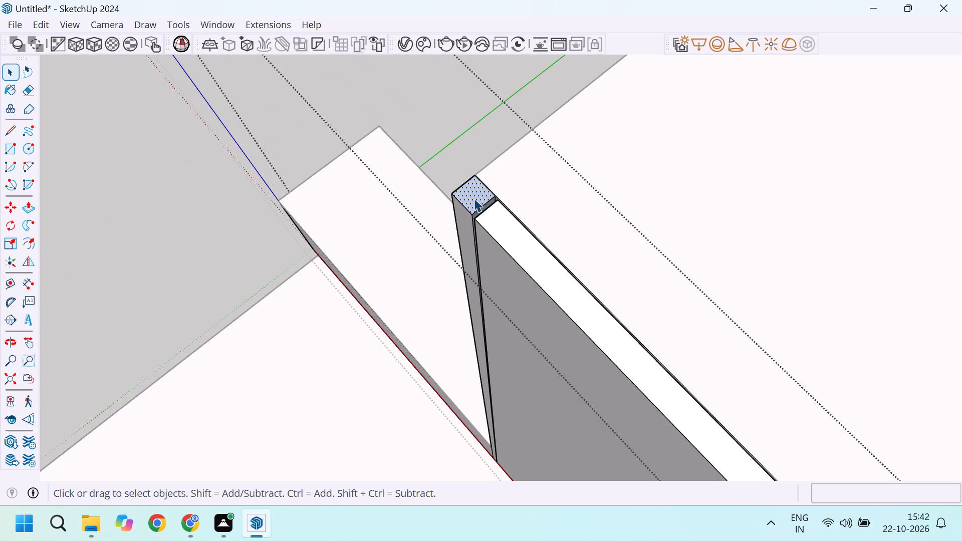
right_click(474, 198)
click(513, 163)
scroll(461, 226, down, 12)
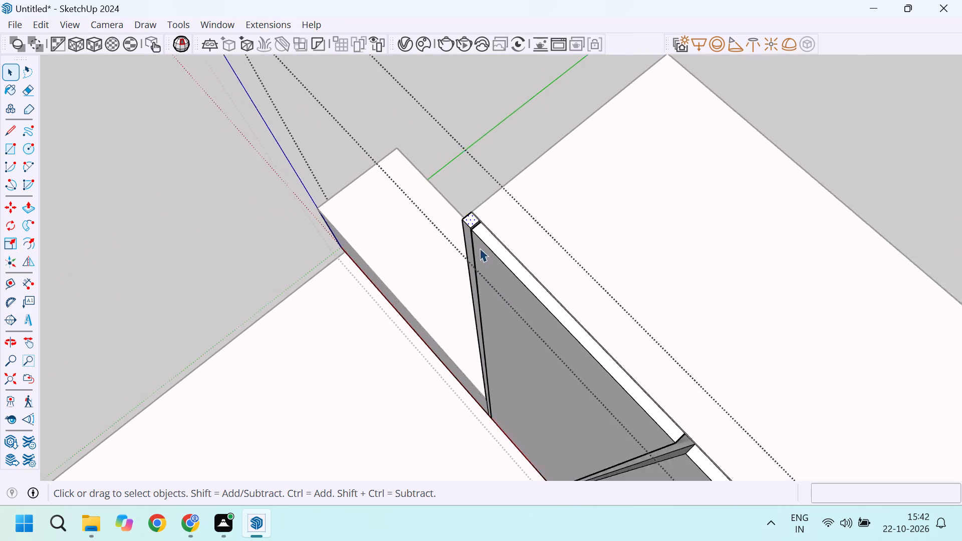
scroll(479, 248, down, 5)
click(916, 184)
Push/Pull the outer tall panel's top face about 1/8" to sit flush with the adjoining side strip's top.
middle_drag(553, 400, 656, 272)
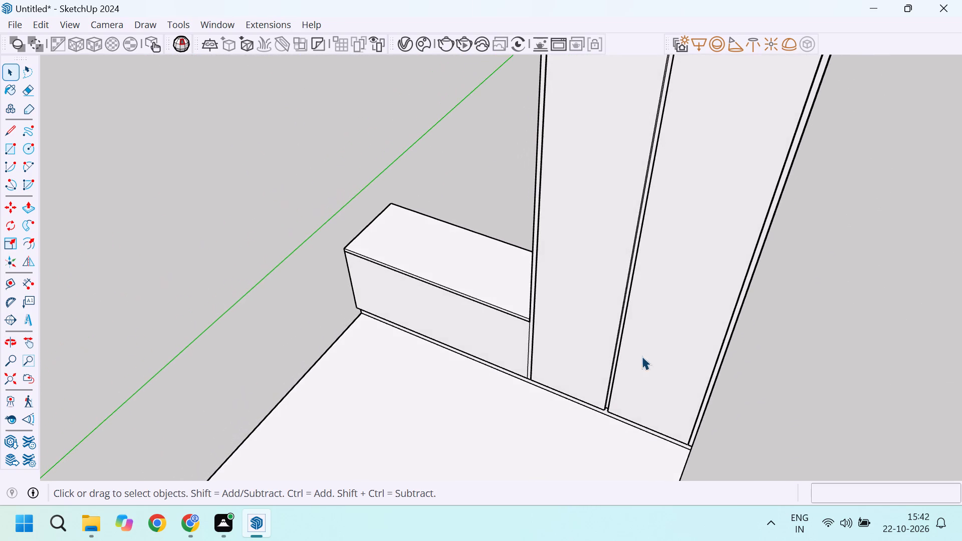
scroll(816, 119, up, 1)
scroll(628, 333, down, 6)
scroll(762, 120, up, 2)
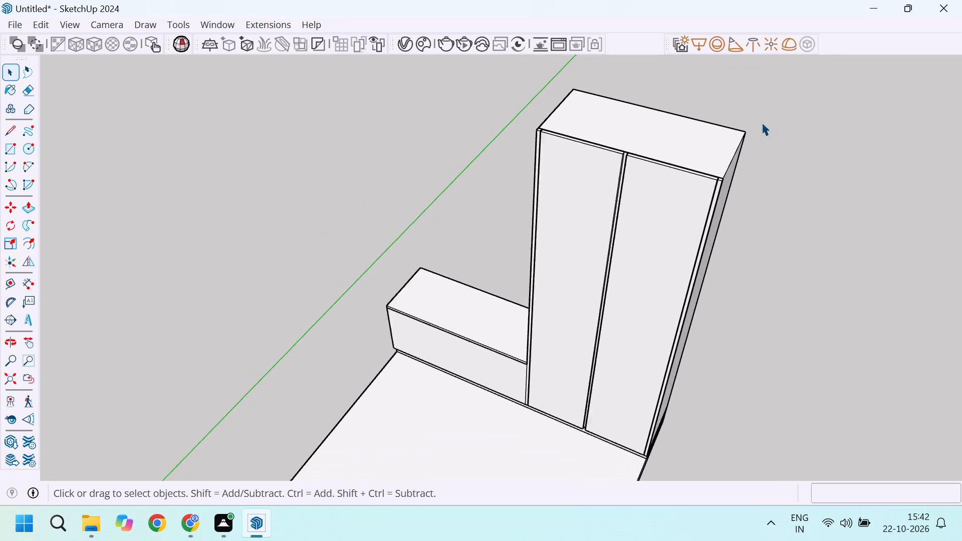
scroll(762, 122, up, 16)
middle_drag(694, 237, 636, 334)
scroll(739, 198, up, 5)
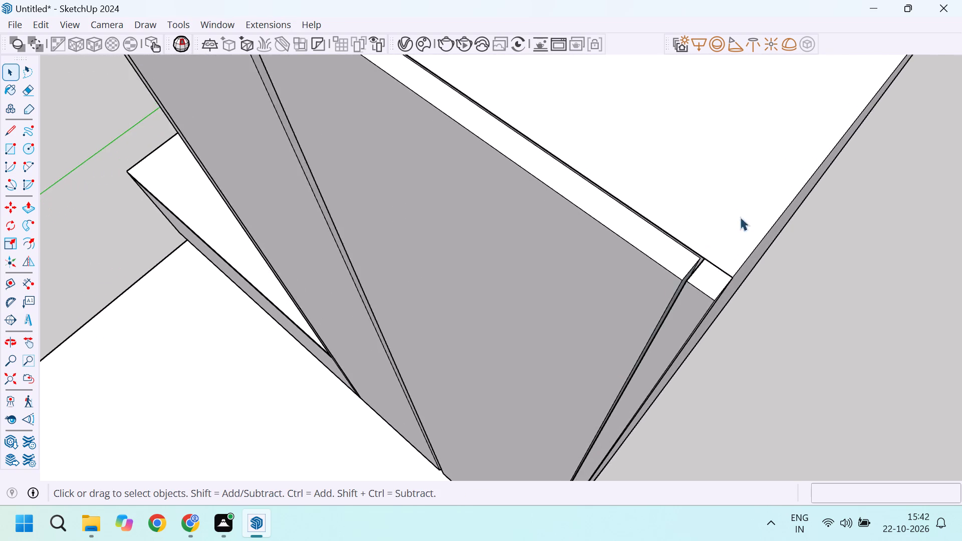
scroll(740, 217, up, 13)
middle_drag(672, 246, 416, 228)
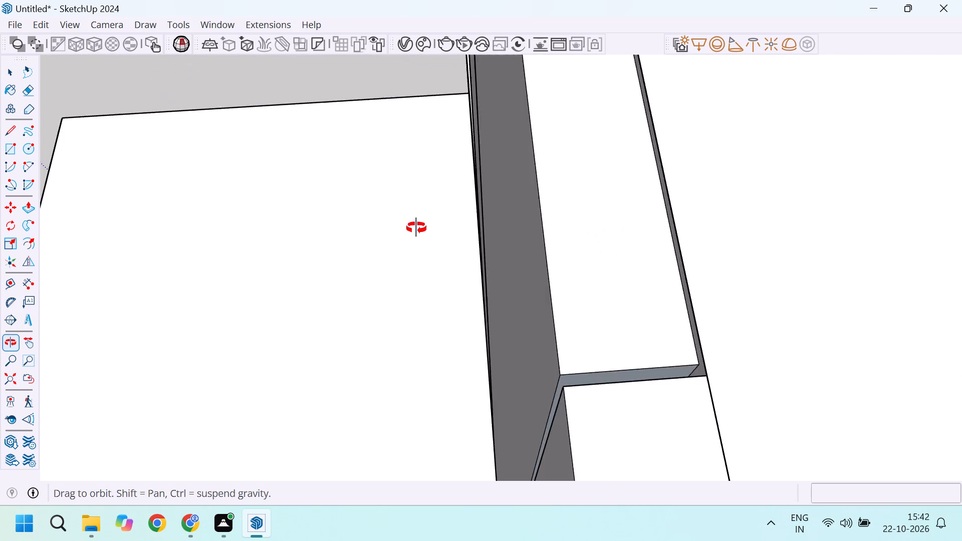
middle_drag(416, 228, 599, 145)
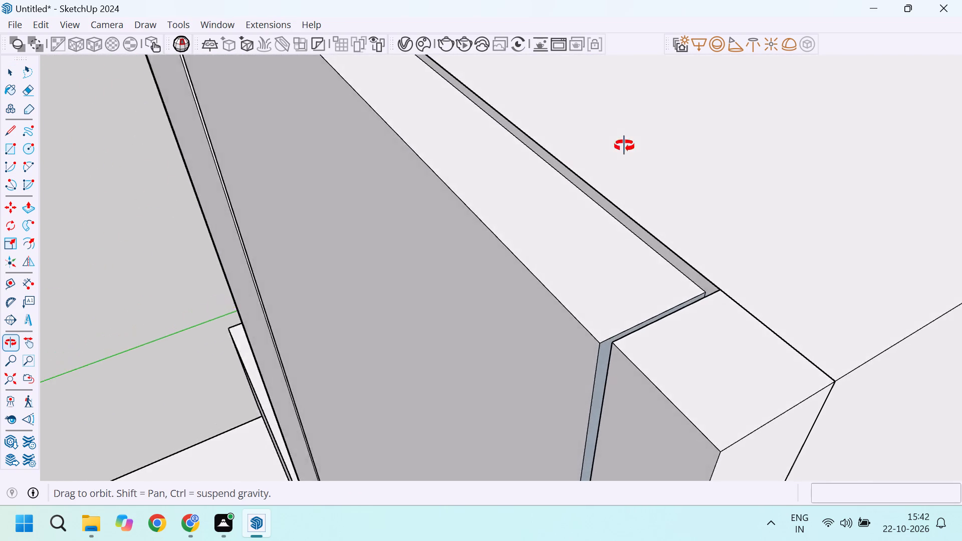
scroll(731, 199, down, 4)
middle_drag(653, 304, 729, 241)
scroll(618, 235, down, 3)
scroll(617, 261, up, 3)
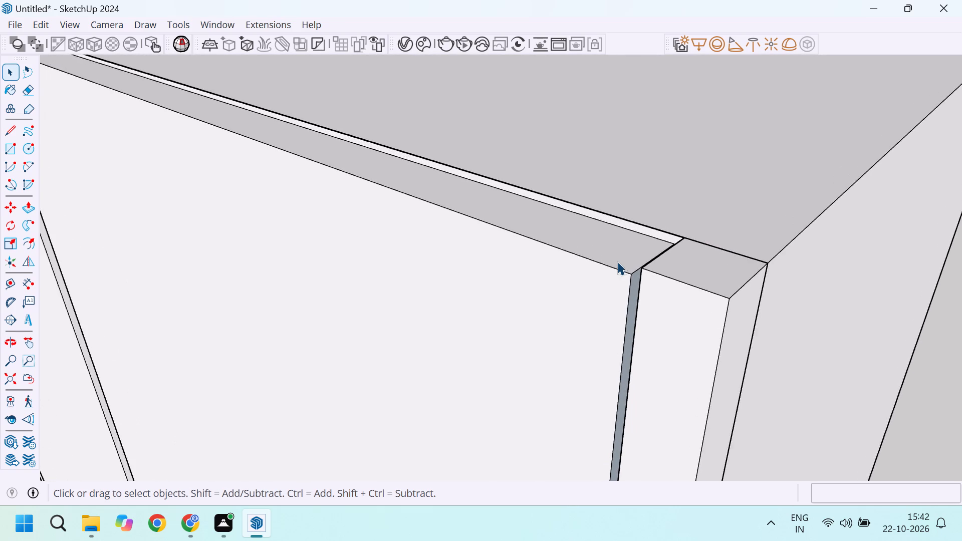
scroll(619, 261, up, 4)
scroll(676, 252, down, 19)
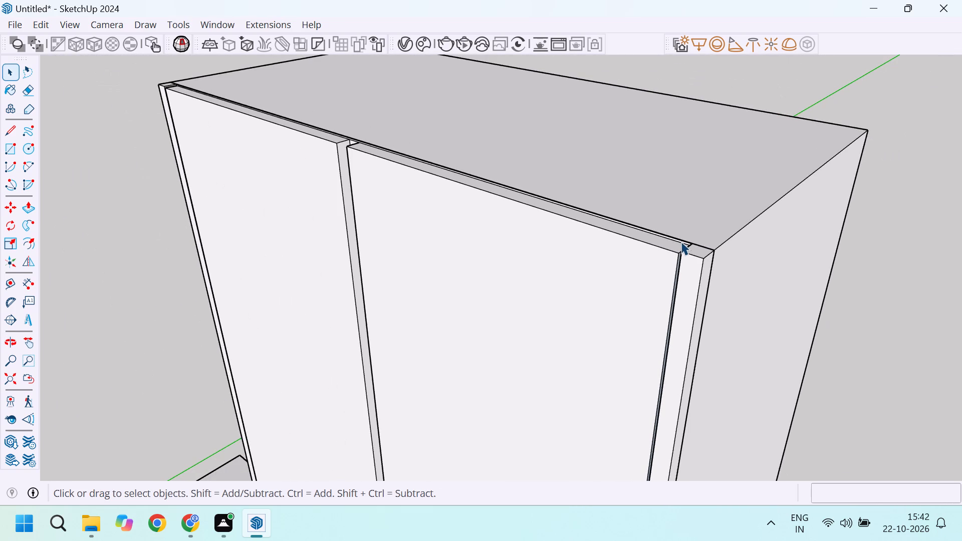
scroll(653, 237, up, 8)
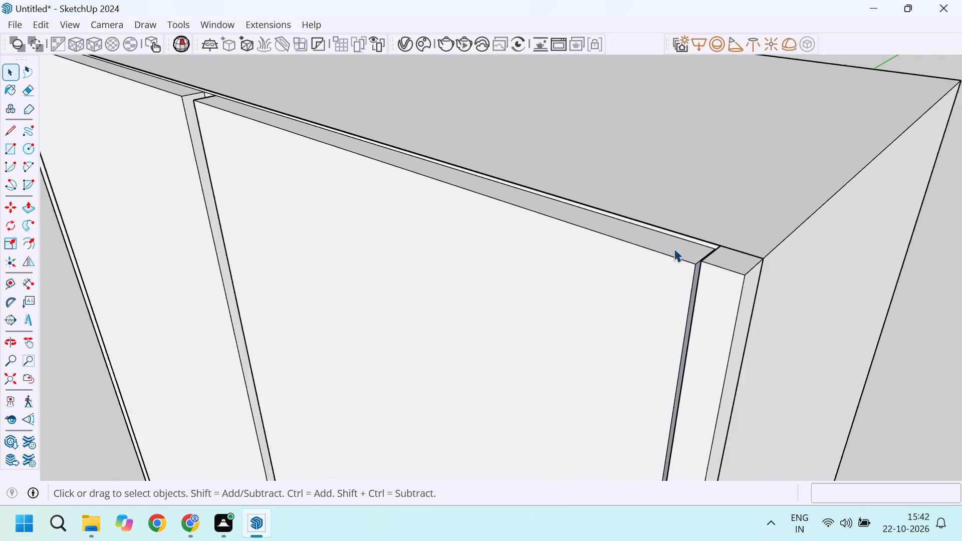
click(692, 253)
double_click(692, 253)
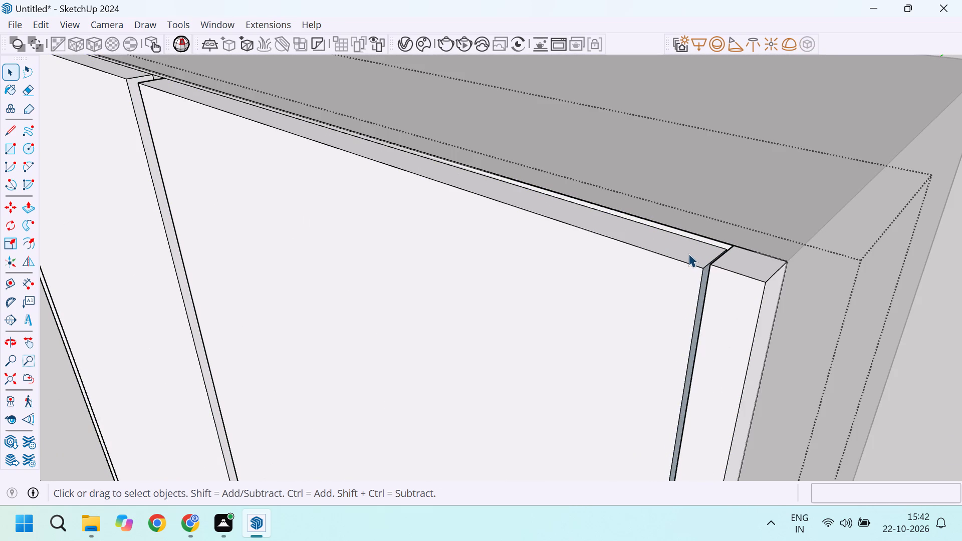
key(p)
click(682, 253)
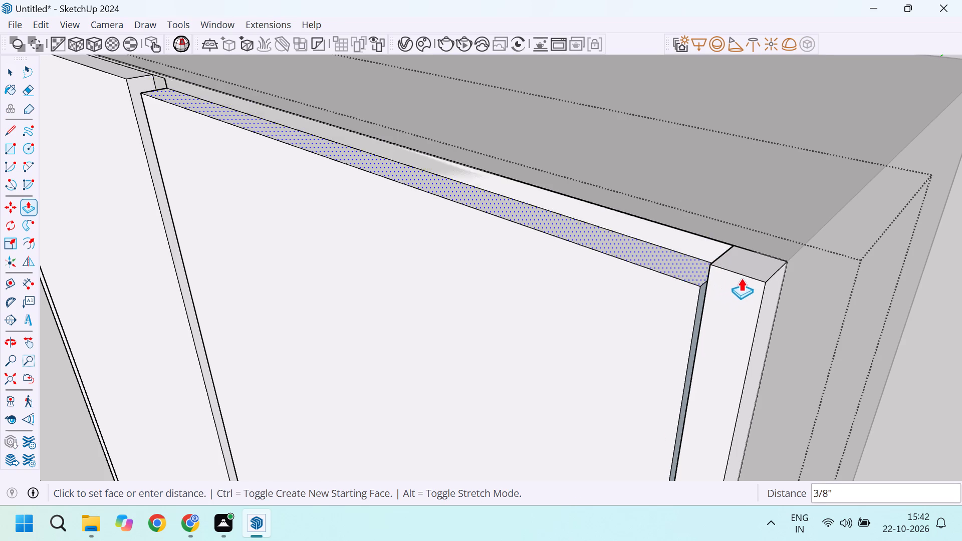
click(747, 275)
scroll(749, 274, down, 5)
Repeat the same Push/Pull distance on the inner tall panel's top face.
scroll(183, 89, up, 4)
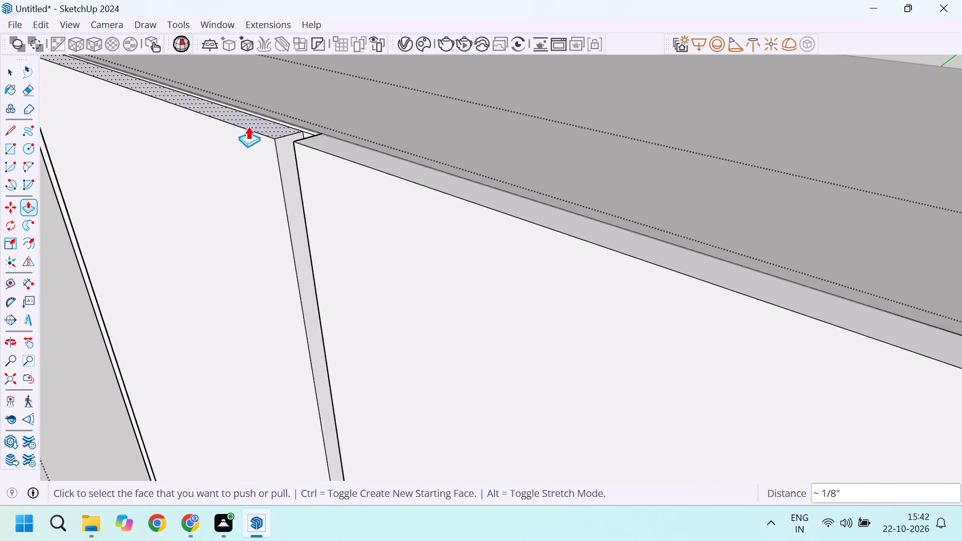
double_click(252, 124)
scroll(326, 158, down, 9)
key(space)
scroll(527, 182, down, 4)
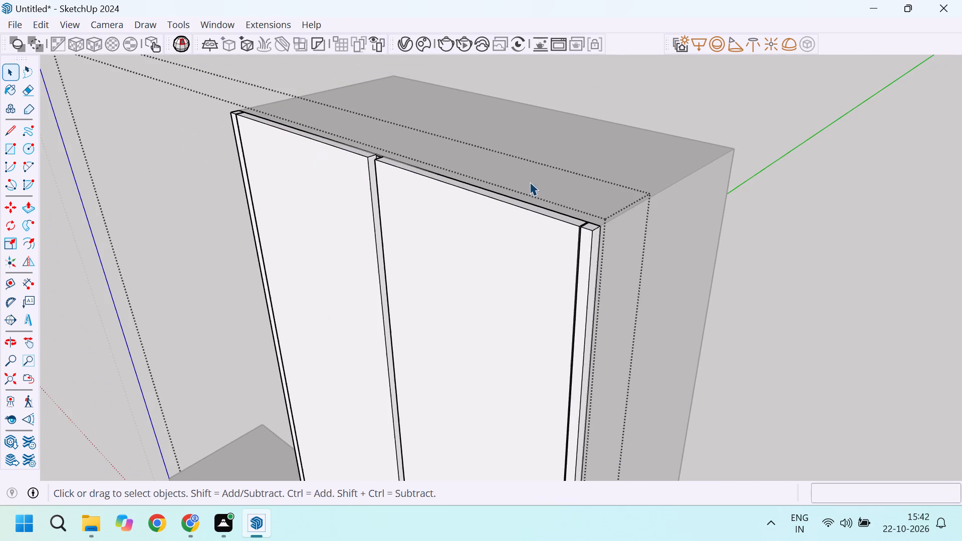
click(767, 176)
Move the top front edge of the outer tall panel 1' down along its front face.
scroll(777, 185, down, 5)
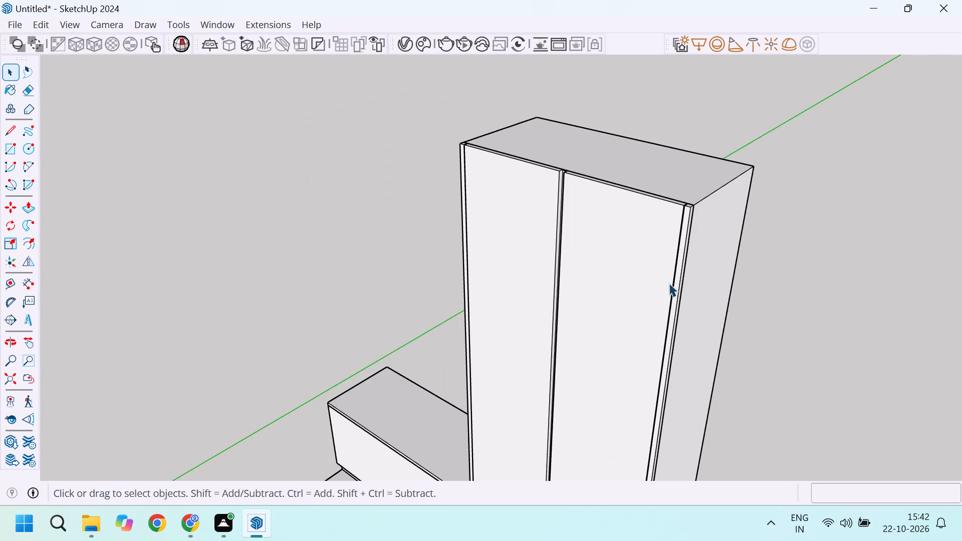
scroll(625, 259, down, 3)
middle_drag(605, 293, 696, 211)
scroll(702, 208, down, 3)
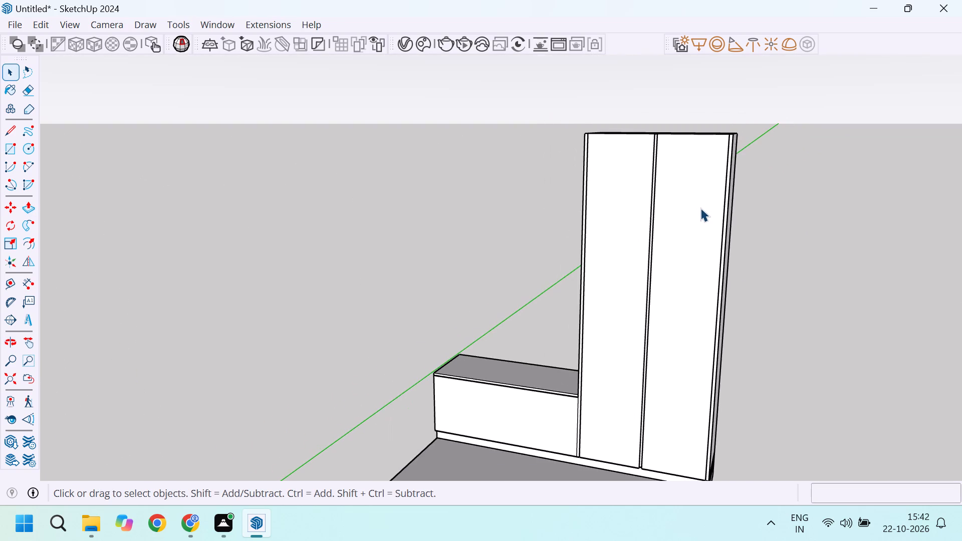
scroll(692, 209, up, 4)
double_click(693, 207)
scroll(662, 133, up, 2)
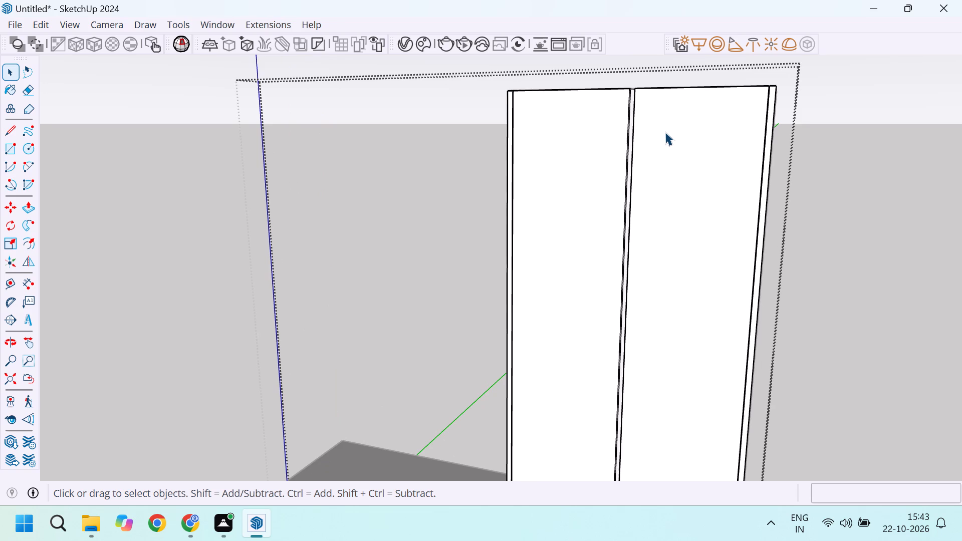
scroll(669, 96, up, 10)
middle_drag(657, 114, 657, 125)
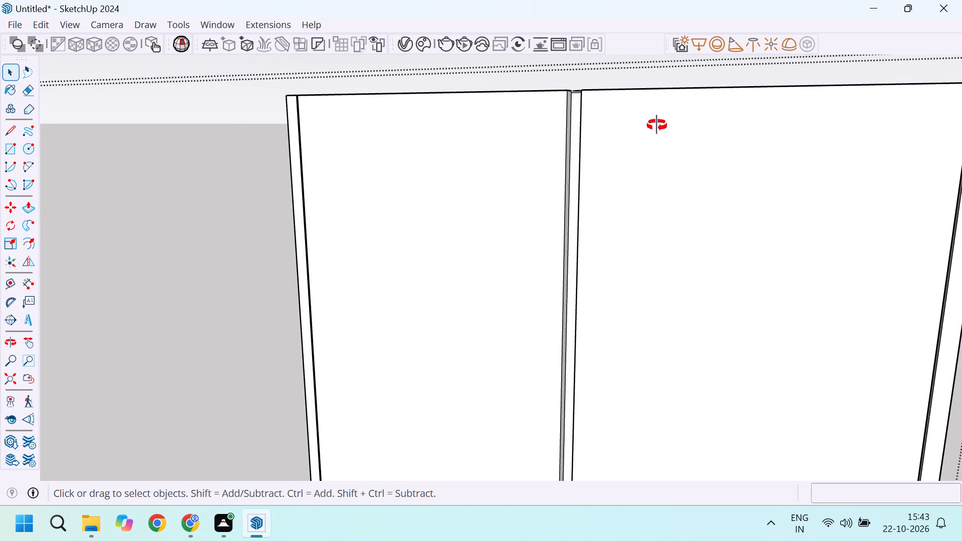
middle_drag(657, 125, 681, 219)
scroll(653, 187, up, 3)
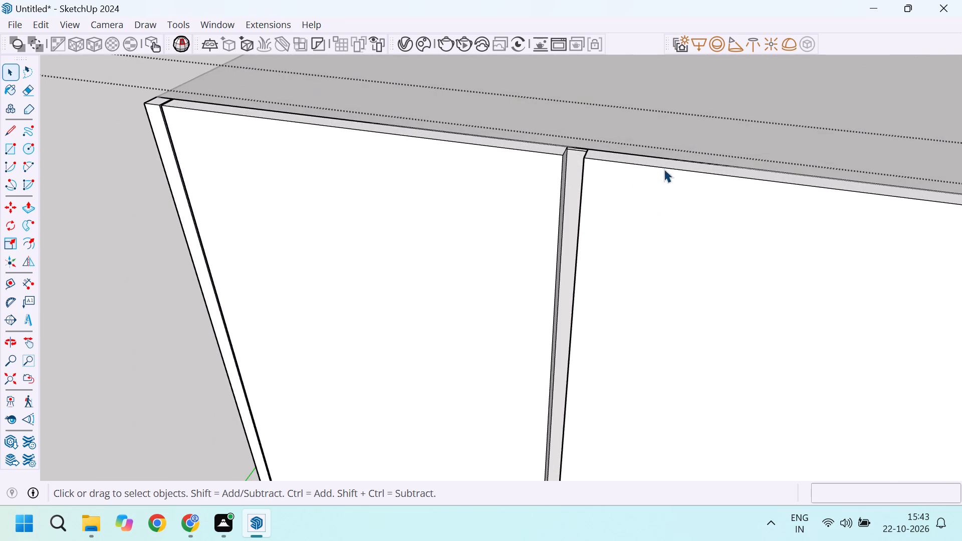
click(664, 169)
scroll(655, 173, down, 5)
scroll(689, 203, down, 2)
key(m)
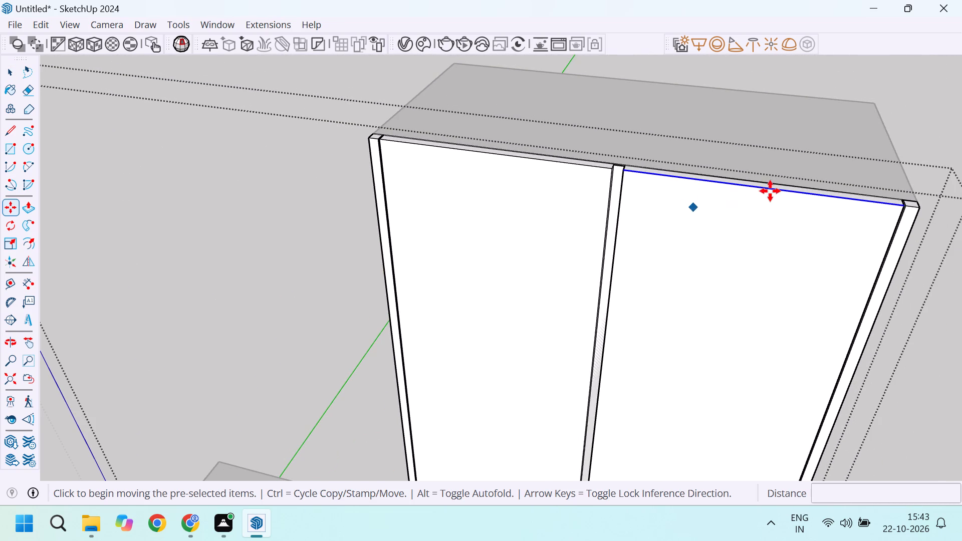
drag(754, 186, 755, 191)
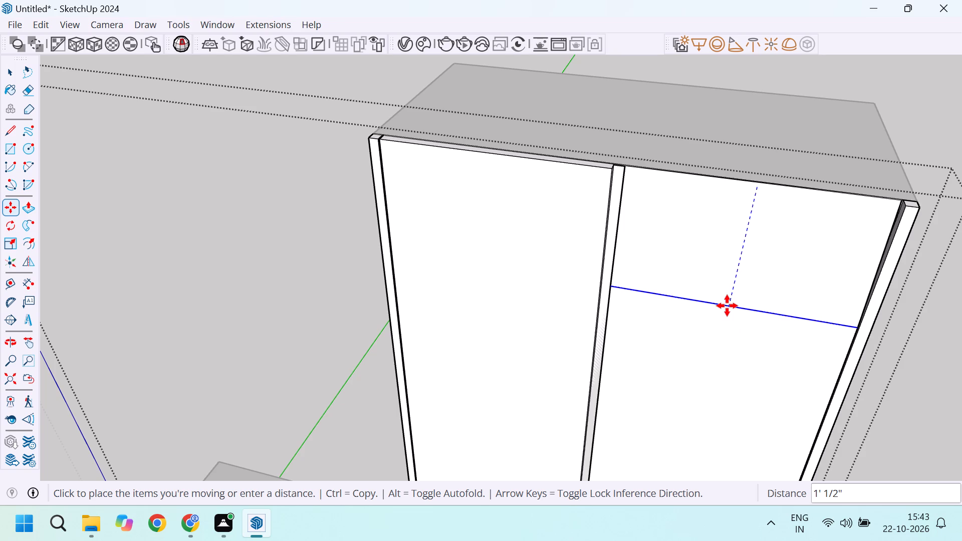
text(1')
key(Return)
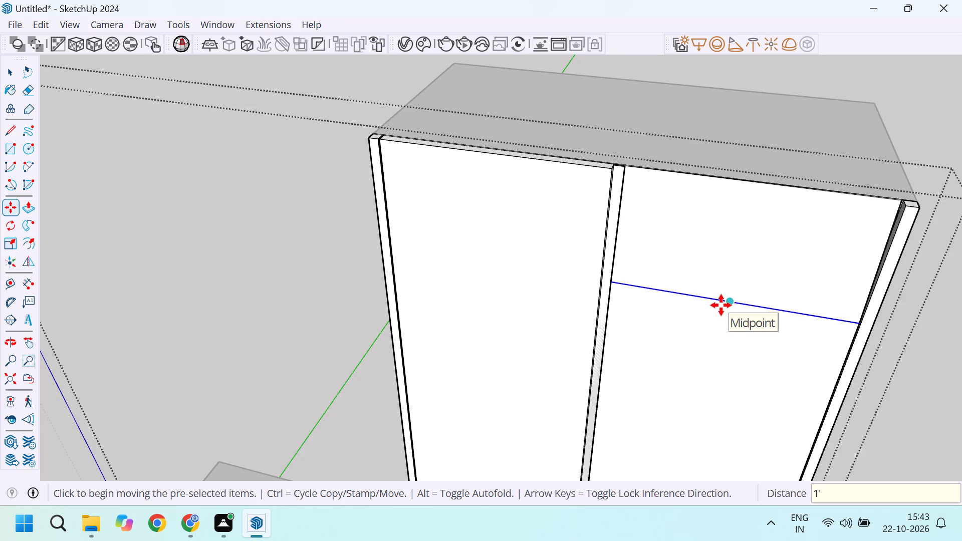
Copy the moved horizontal edge 5' down the front of the outer tall panel.
scroll(695, 191, down, 2)
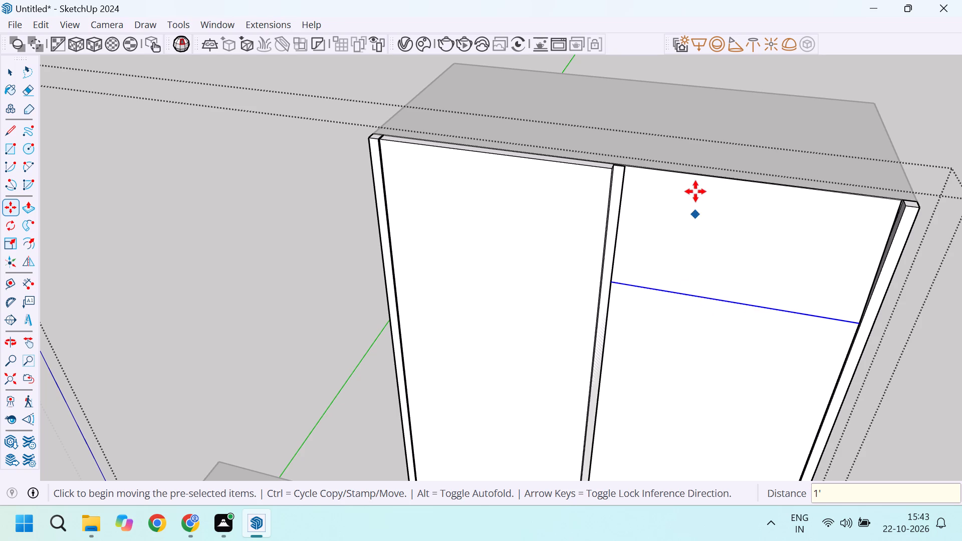
scroll(695, 191, down, 2)
scroll(716, 267, up, 5)
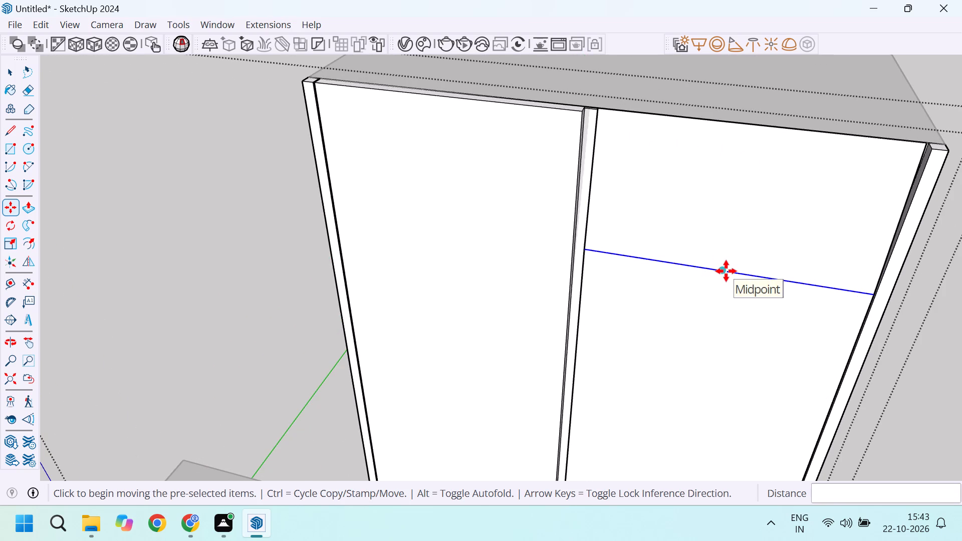
click(726, 271)
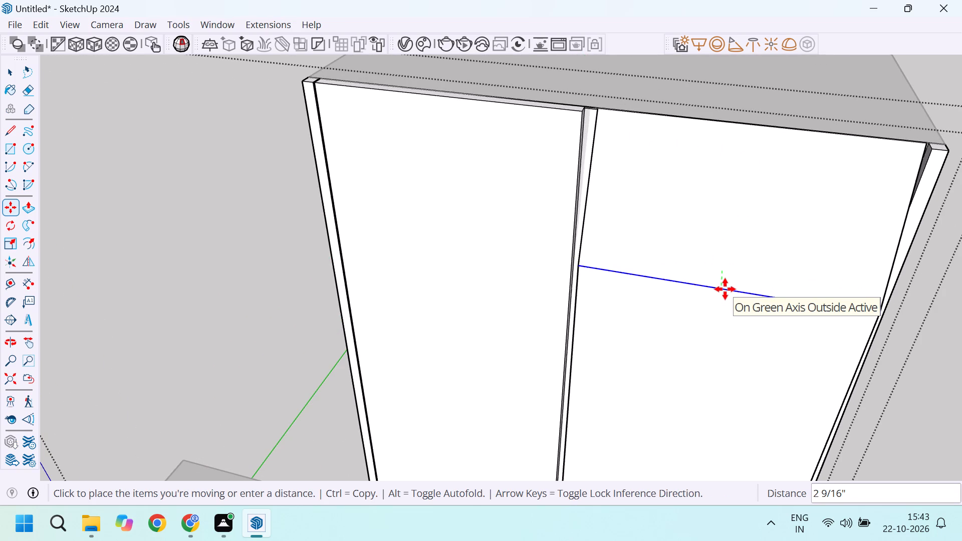
middle_drag(715, 333, 681, 205)
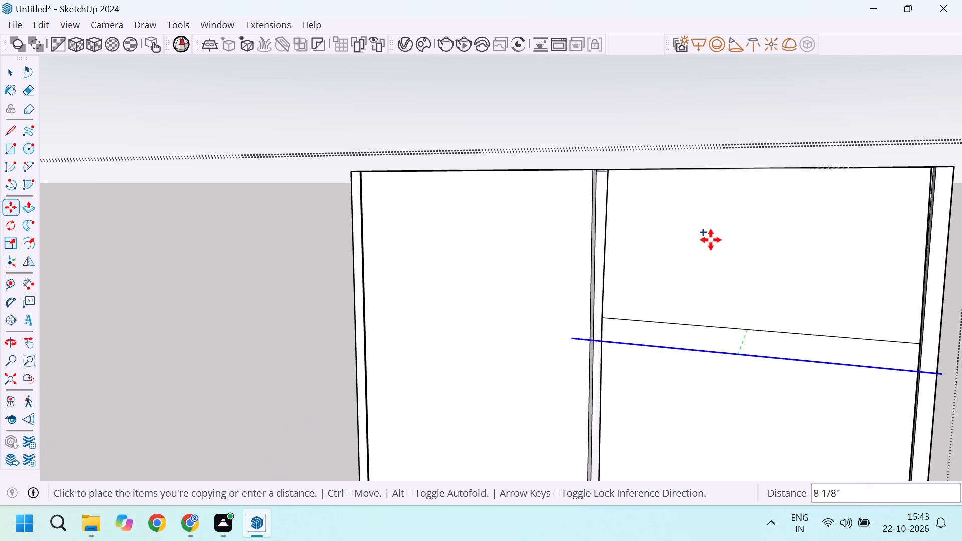
scroll(726, 265, down, 5)
scroll(749, 383, down, 4)
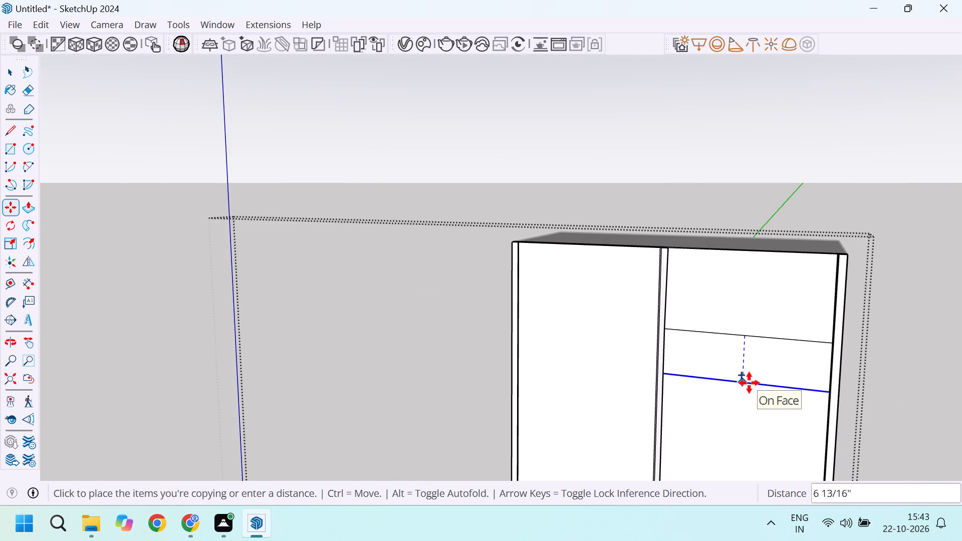
text(5')
key(Return)
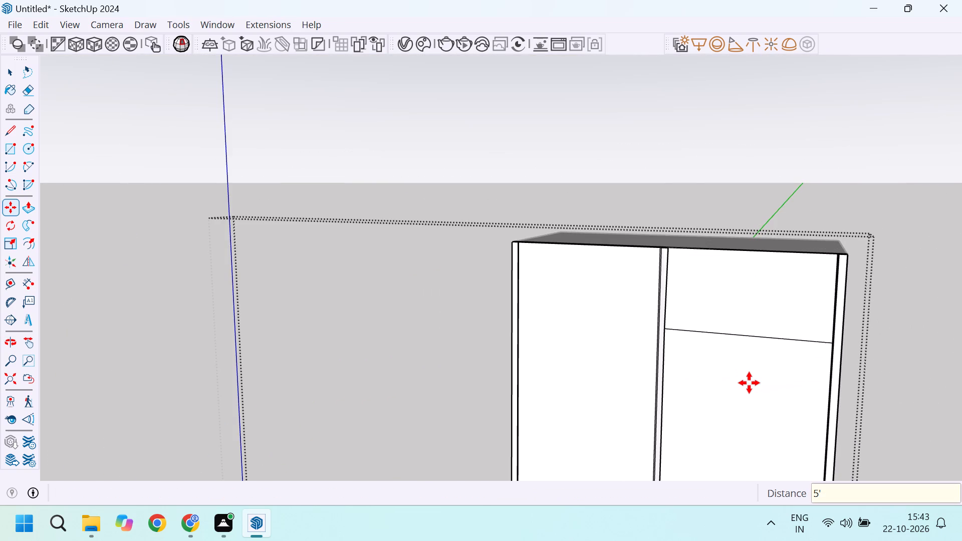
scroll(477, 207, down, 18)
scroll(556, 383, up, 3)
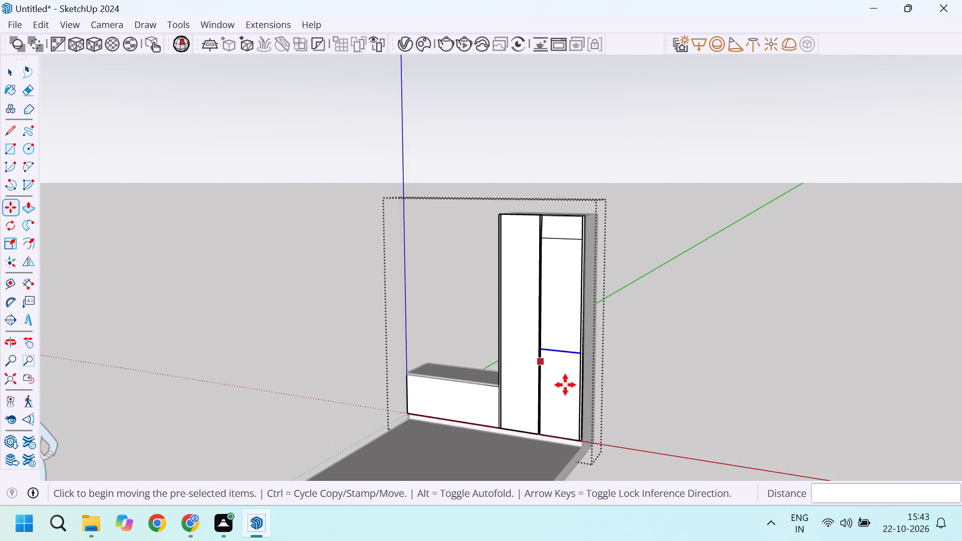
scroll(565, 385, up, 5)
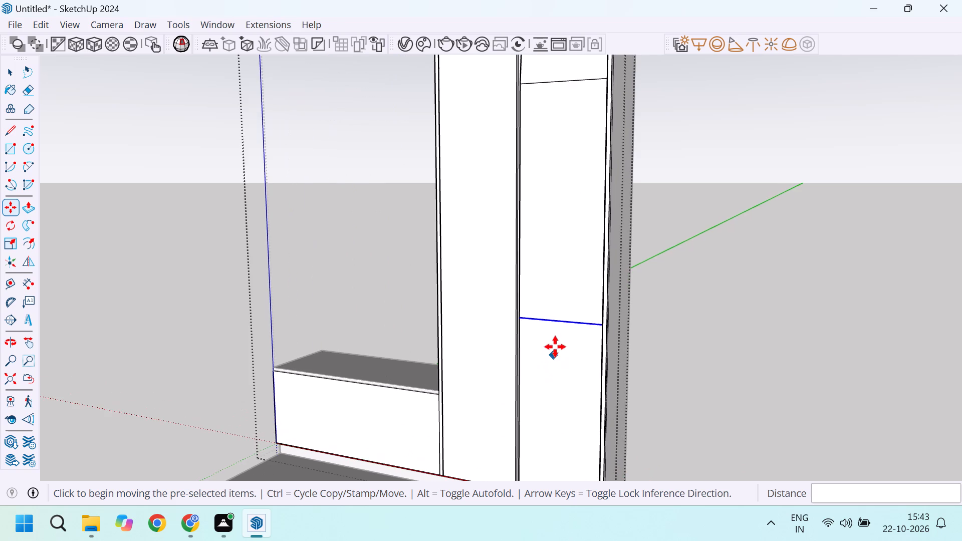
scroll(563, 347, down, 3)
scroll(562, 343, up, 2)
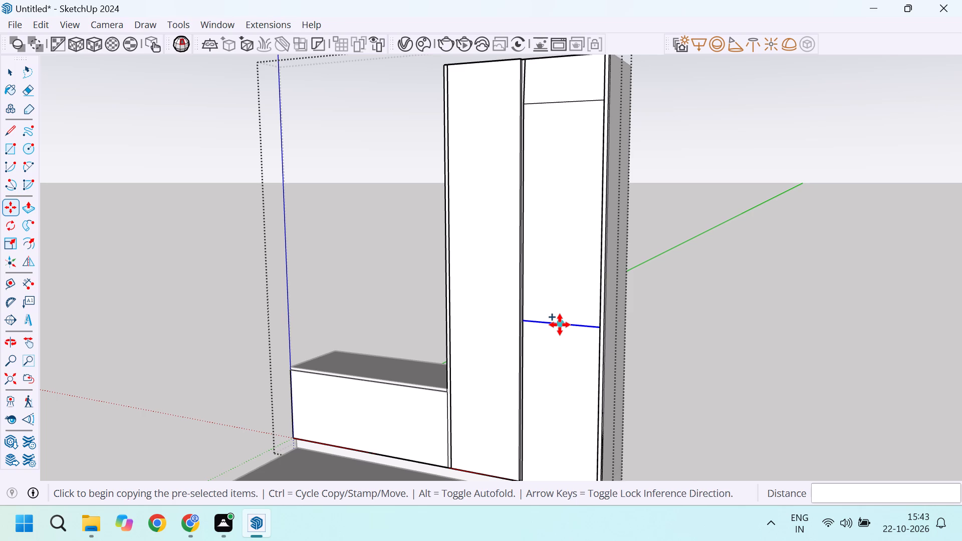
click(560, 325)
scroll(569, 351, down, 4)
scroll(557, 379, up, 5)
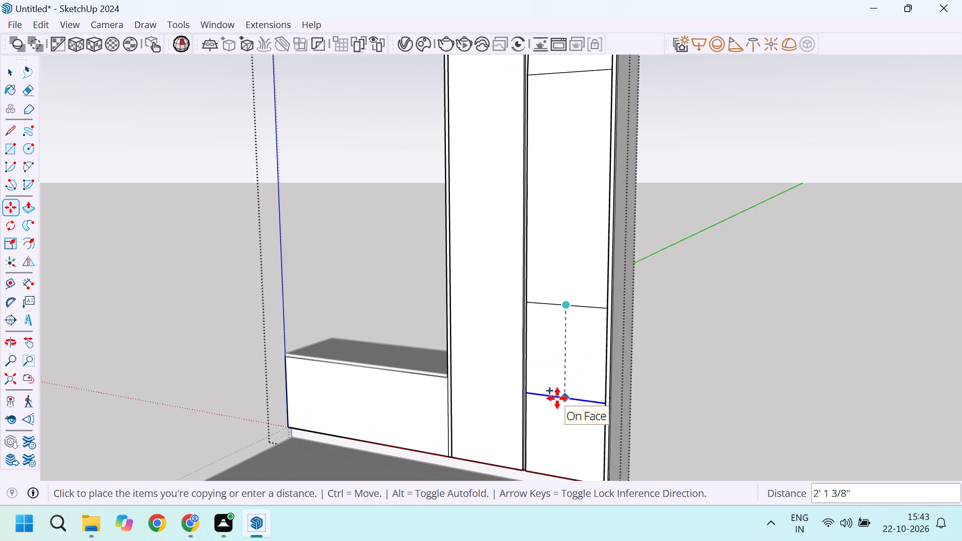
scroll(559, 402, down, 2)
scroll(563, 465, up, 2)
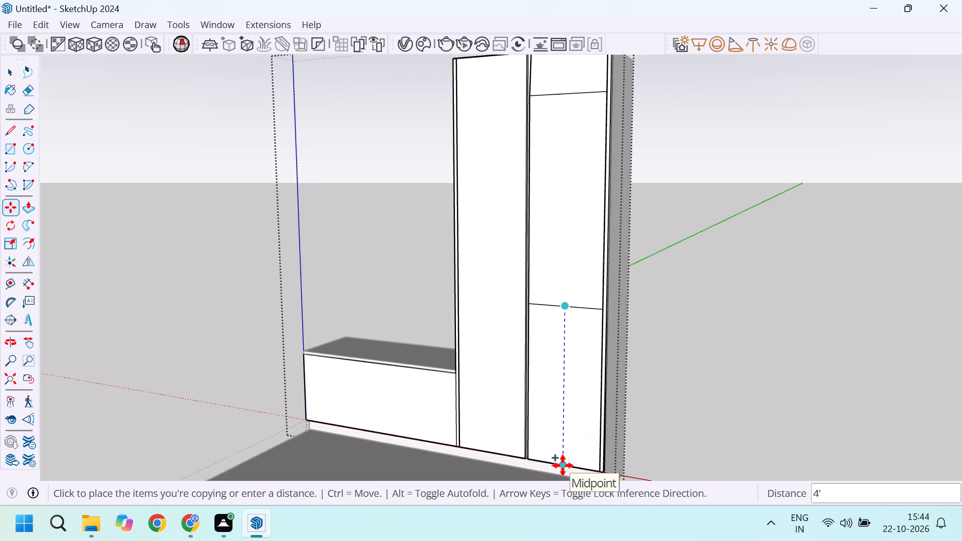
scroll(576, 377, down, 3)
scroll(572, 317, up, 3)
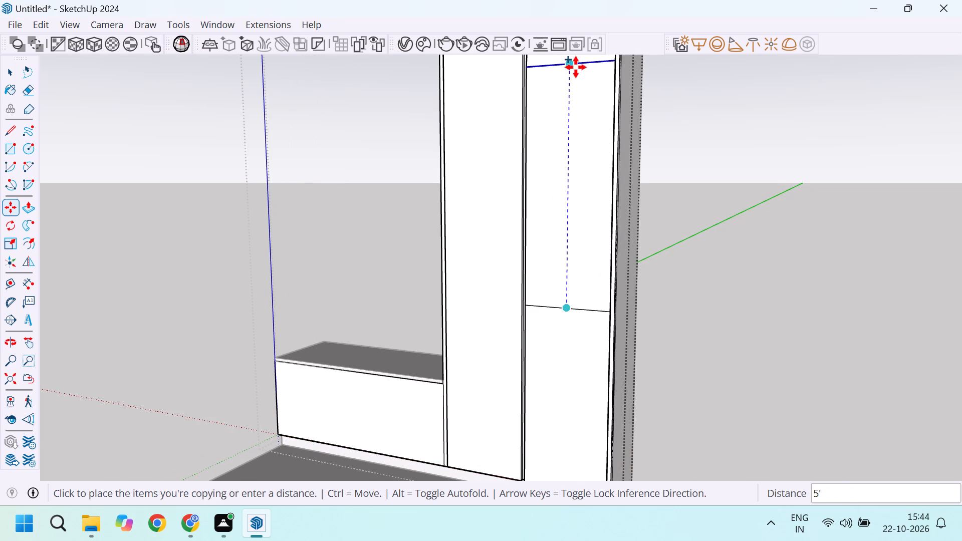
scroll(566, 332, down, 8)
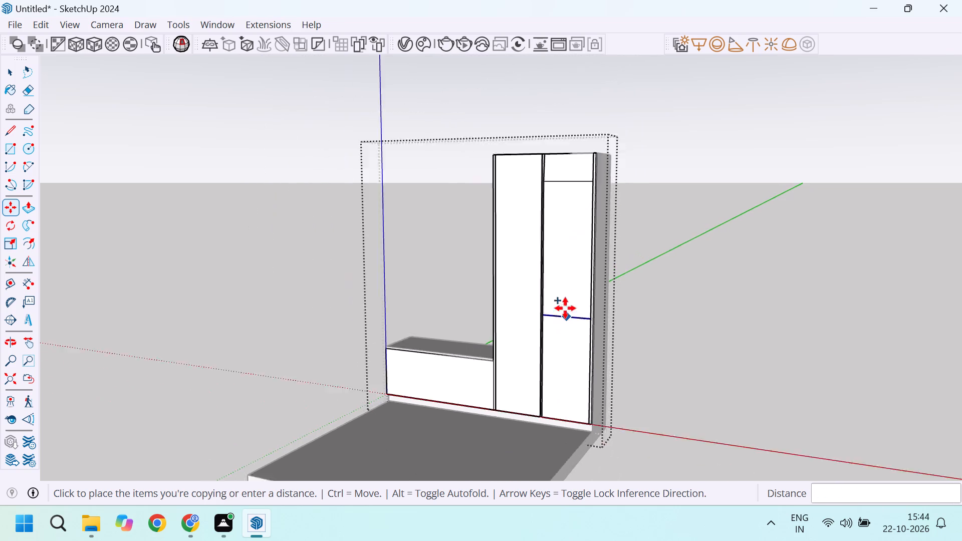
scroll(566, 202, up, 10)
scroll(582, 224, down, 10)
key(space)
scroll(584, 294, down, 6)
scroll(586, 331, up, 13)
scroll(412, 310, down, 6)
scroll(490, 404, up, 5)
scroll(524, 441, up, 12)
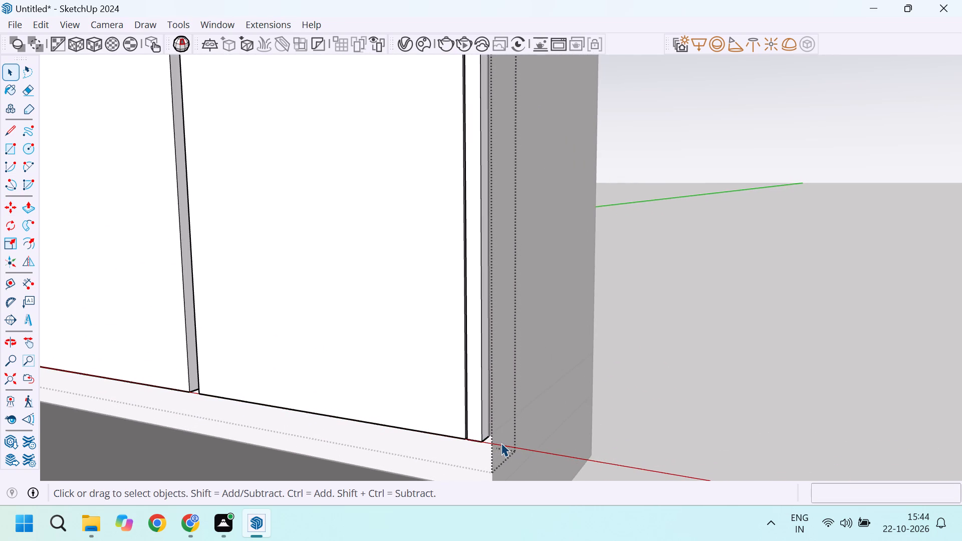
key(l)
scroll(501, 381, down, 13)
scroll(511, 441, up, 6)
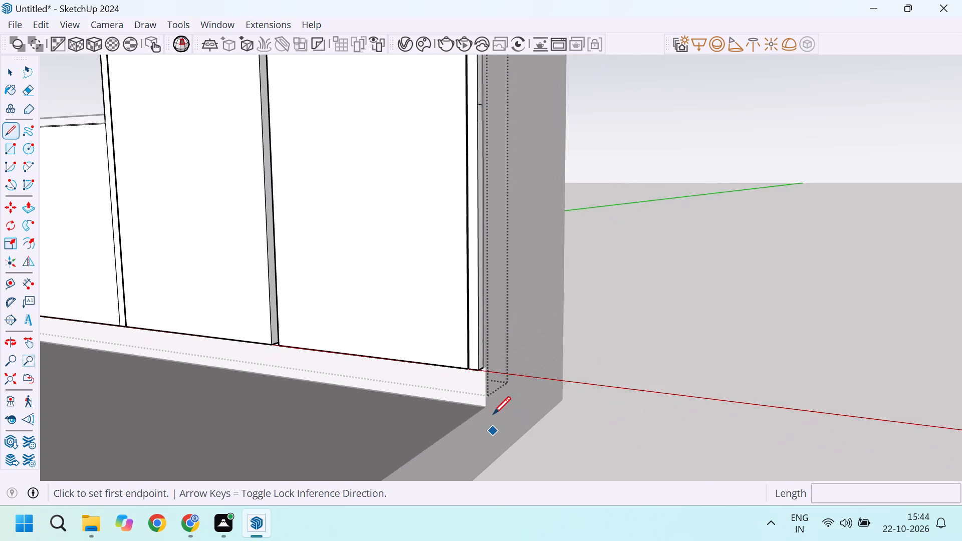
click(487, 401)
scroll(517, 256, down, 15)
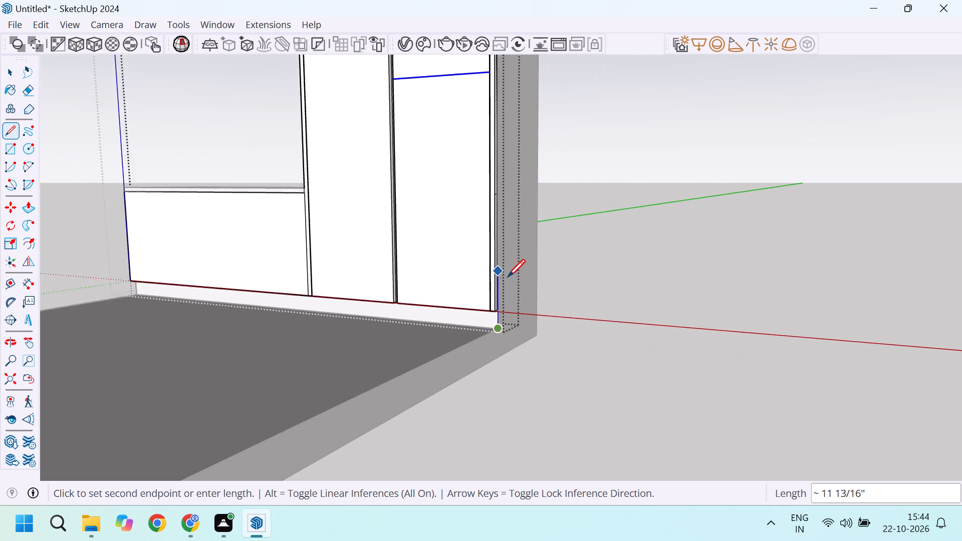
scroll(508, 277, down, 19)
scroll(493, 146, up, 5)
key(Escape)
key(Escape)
Measure the height from the floor slab's top corner up to the tall cabinet's top corner with the Tape Measure.
scroll(538, 243, up, 5)
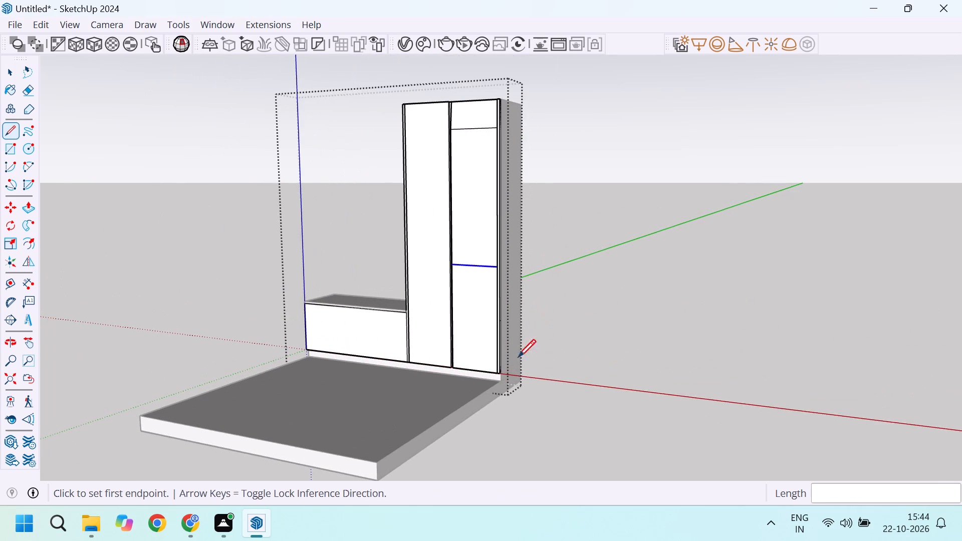
scroll(522, 389, up, 4)
key(t)
scroll(477, 373, up, 8)
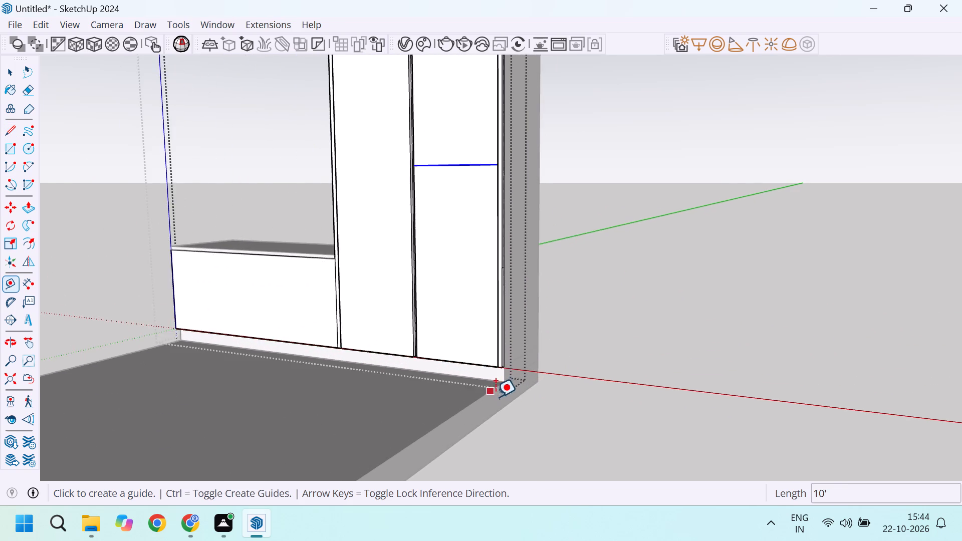
scroll(496, 397, up, 13)
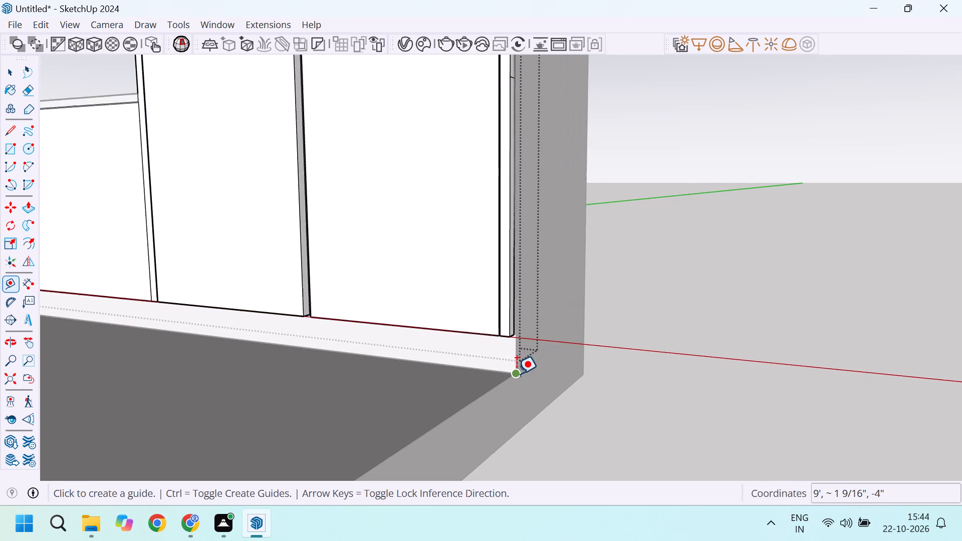
scroll(517, 374, up, 1)
click(520, 369)
scroll(541, 211, down, 20)
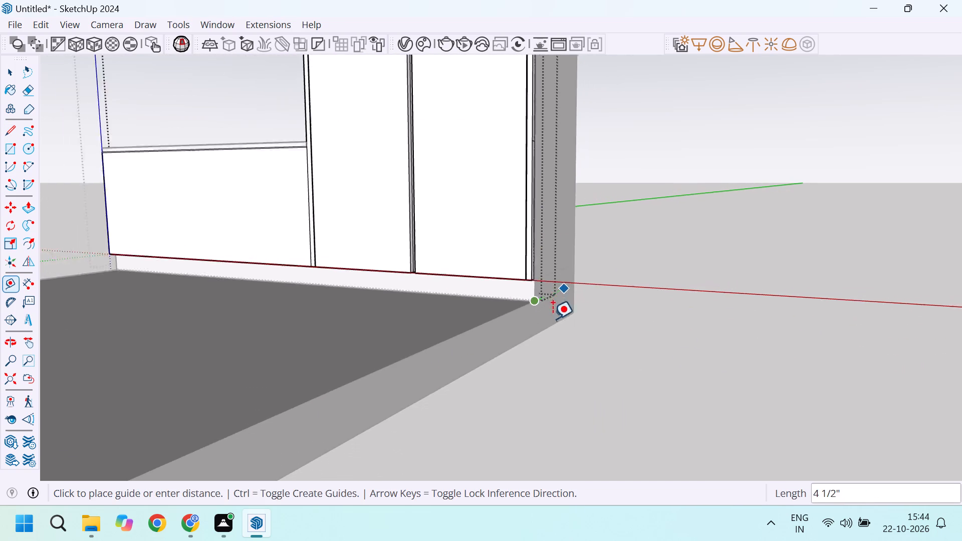
scroll(553, 319, down, 13)
scroll(563, 132, down, 7)
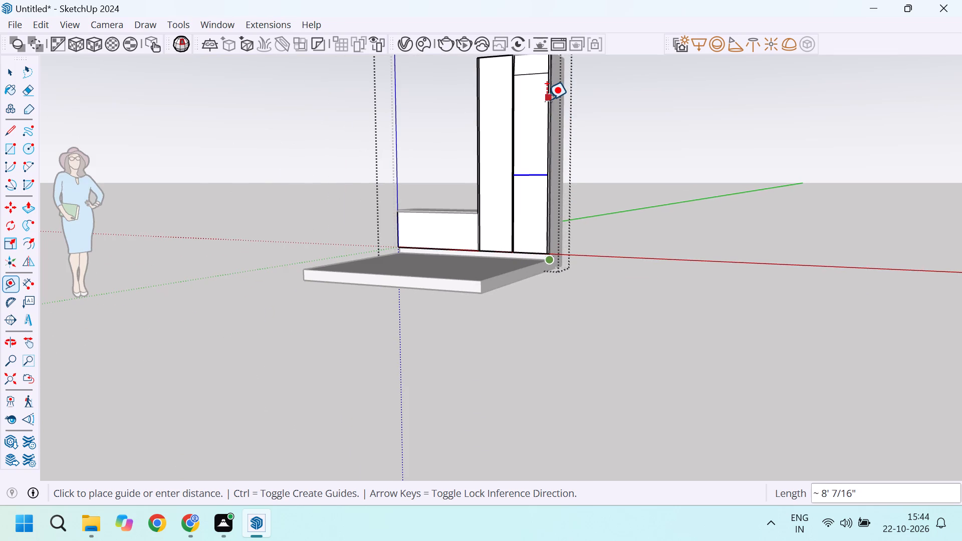
scroll(561, 202, down, 5)
scroll(542, 102, up, 16)
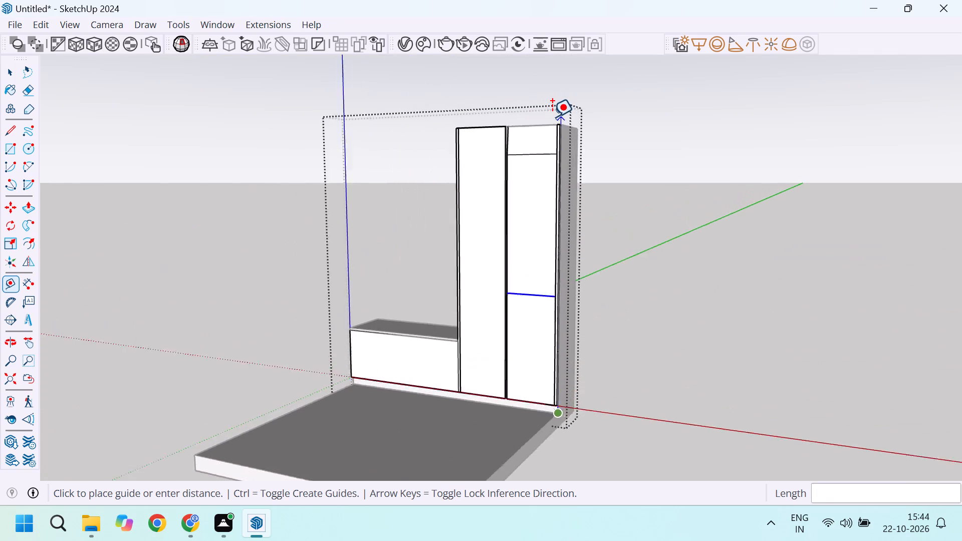
scroll(552, 117, up, 20)
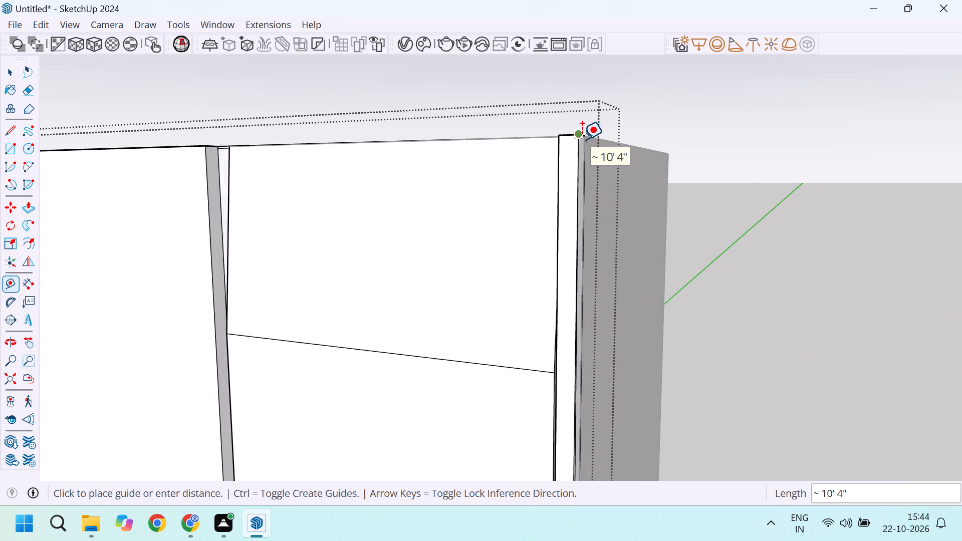
scroll(582, 139, up, 12)
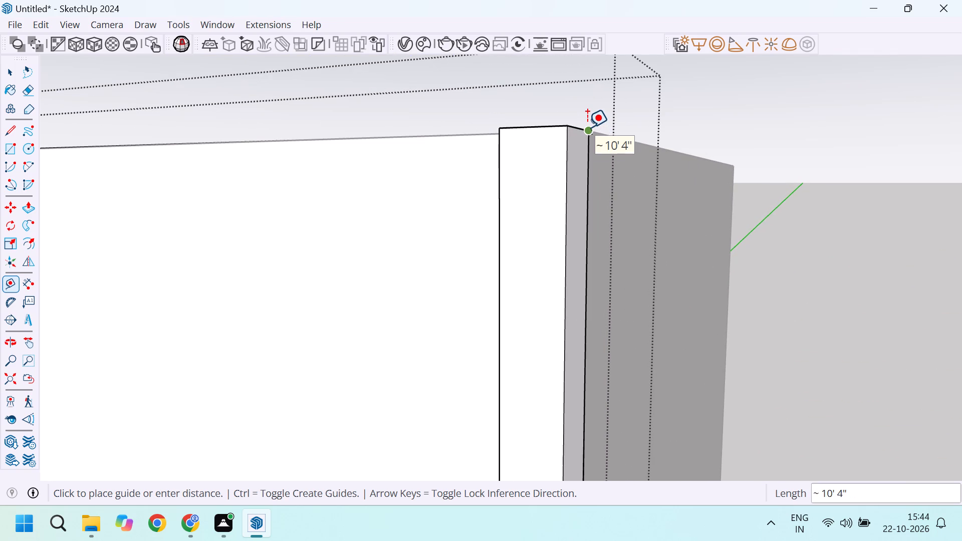
scroll(600, 185, down, 20)
scroll(600, 185, down, 4)
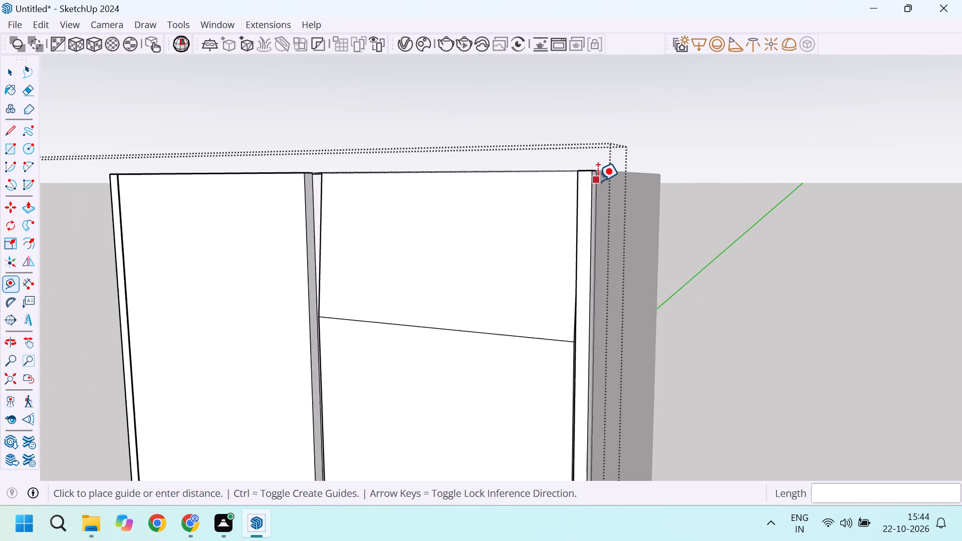
scroll(598, 181, down, 20)
scroll(598, 181, down, 10)
scroll(591, 401, up, 4)
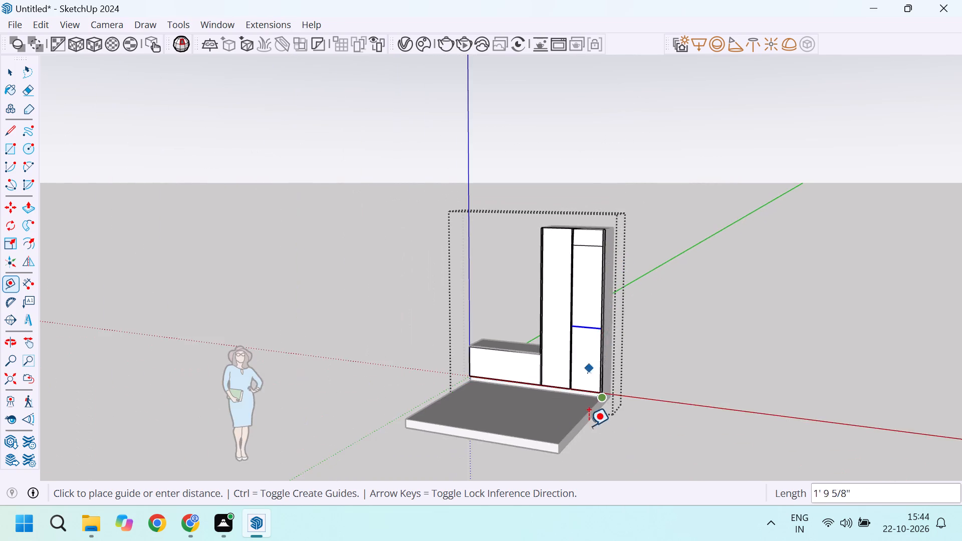
scroll(589, 426, up, 14)
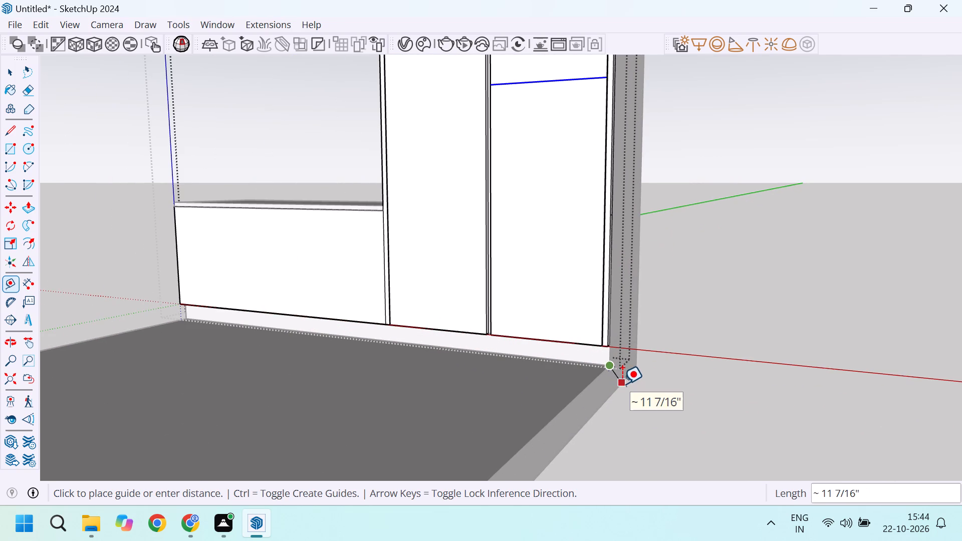
scroll(559, 373, up, 5)
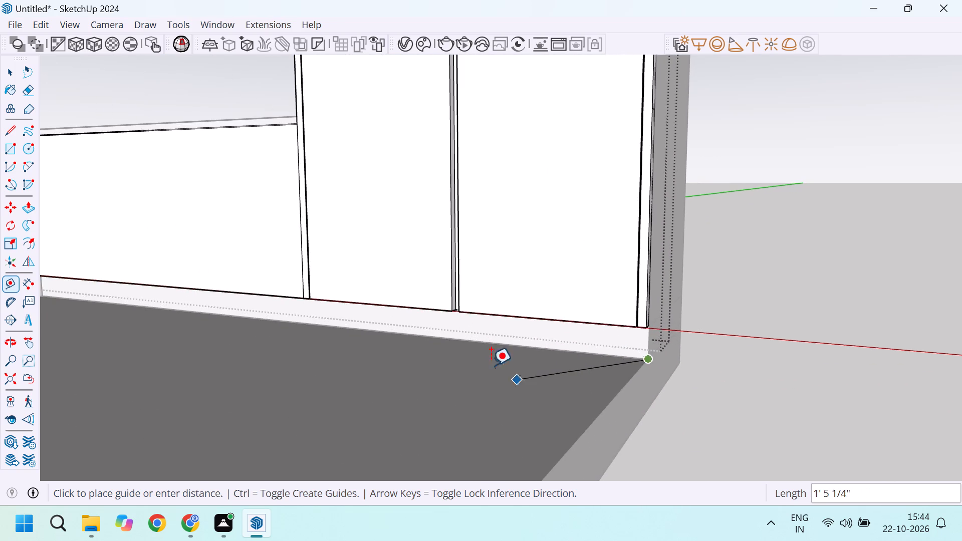
scroll(517, 361, down, 5)
key(Escape)
Place a horizontal guide 9' above the floor slab's top edge along the tall cabinet's outer side.
middle_drag(659, 350, 488, 340)
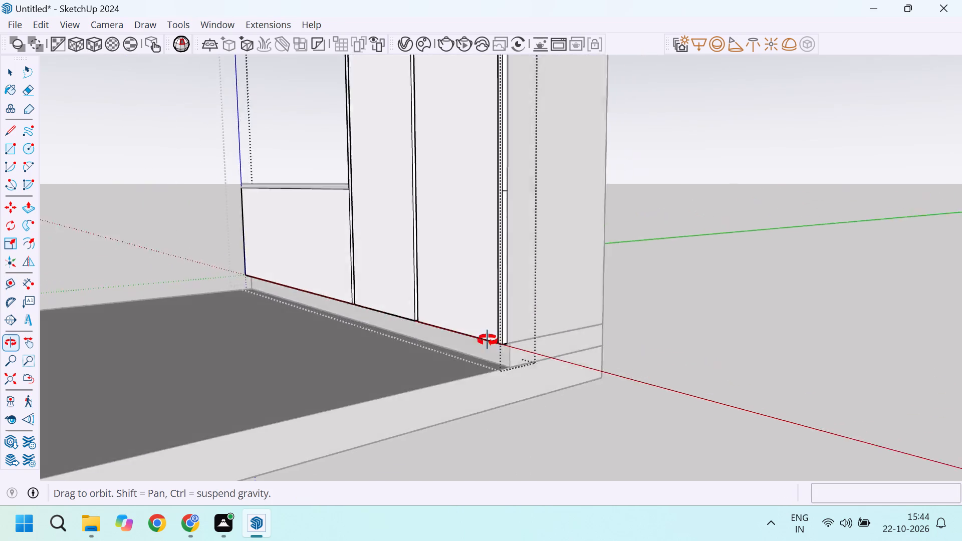
middle_drag(488, 340, 478, 338)
scroll(539, 338, up, 5)
click(503, 355)
scroll(528, 190, down, 3)
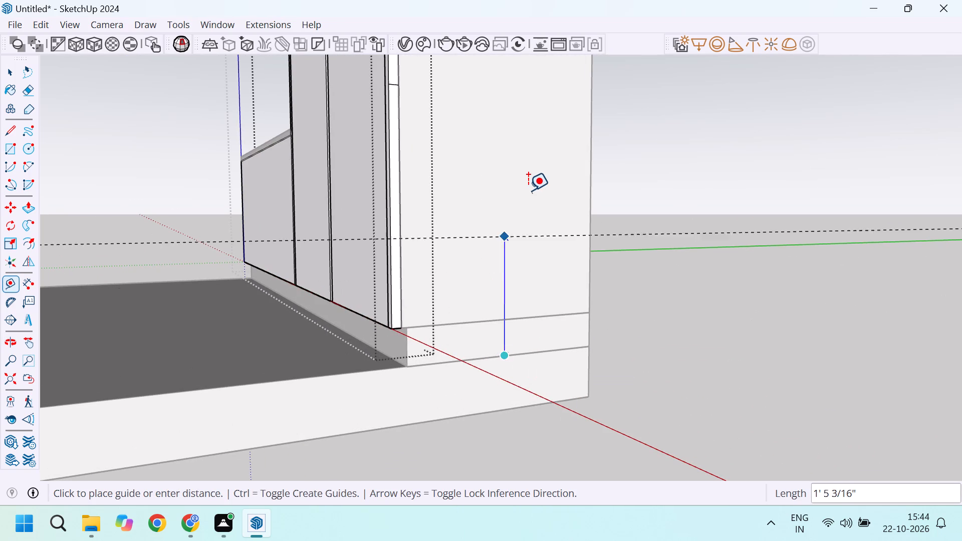
scroll(528, 190, down, 3)
text(9')
key(Return)
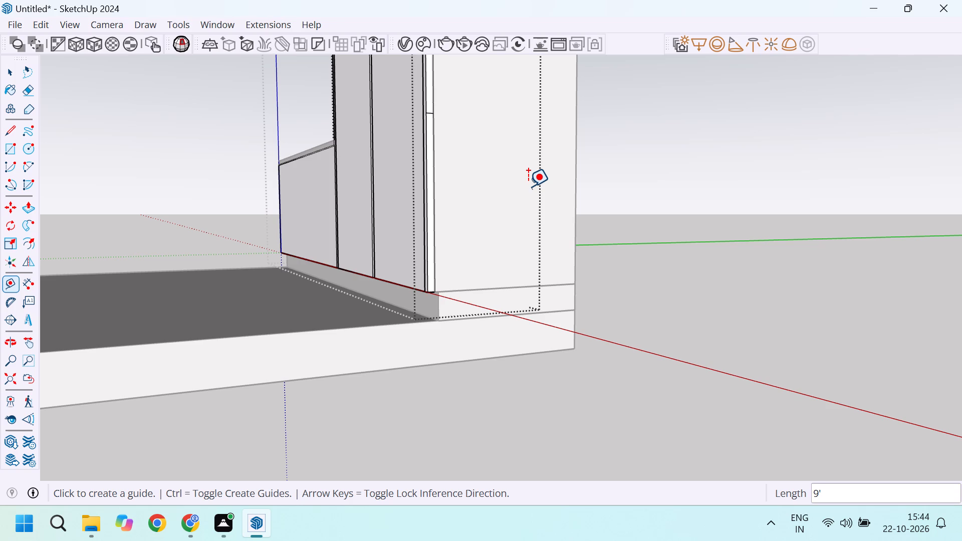
Open the tall cabinet body for editing and Push/Pull its top face down to the 9' guide.
scroll(623, 244, down, 4)
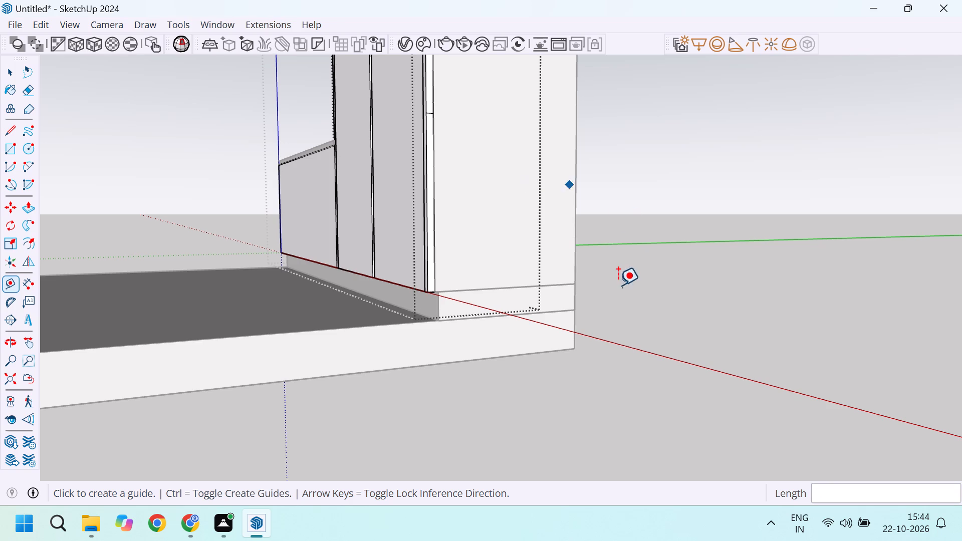
scroll(618, 285, down, 20)
scroll(618, 285, down, 2)
scroll(569, 179, up, 12)
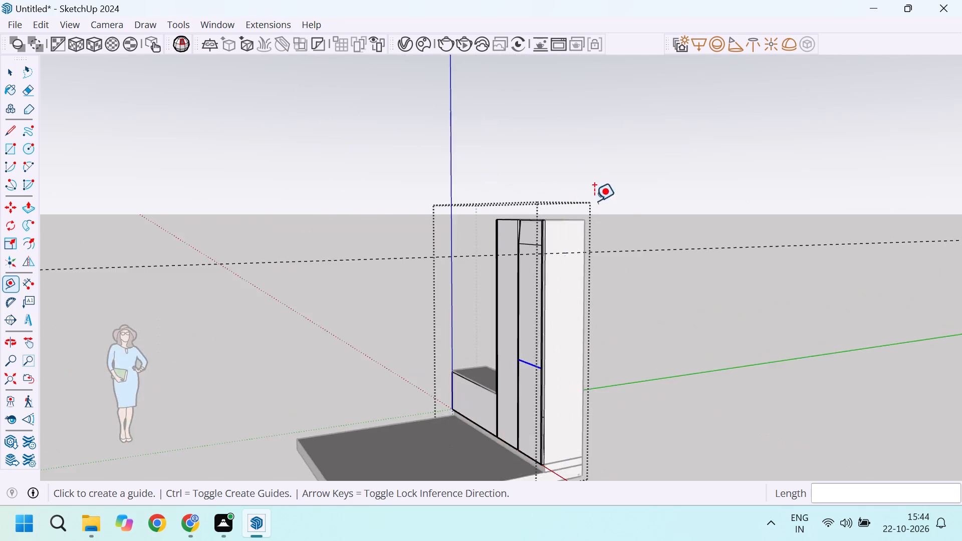
middle_drag(516, 290, 674, 321)
scroll(651, 281, up, 10)
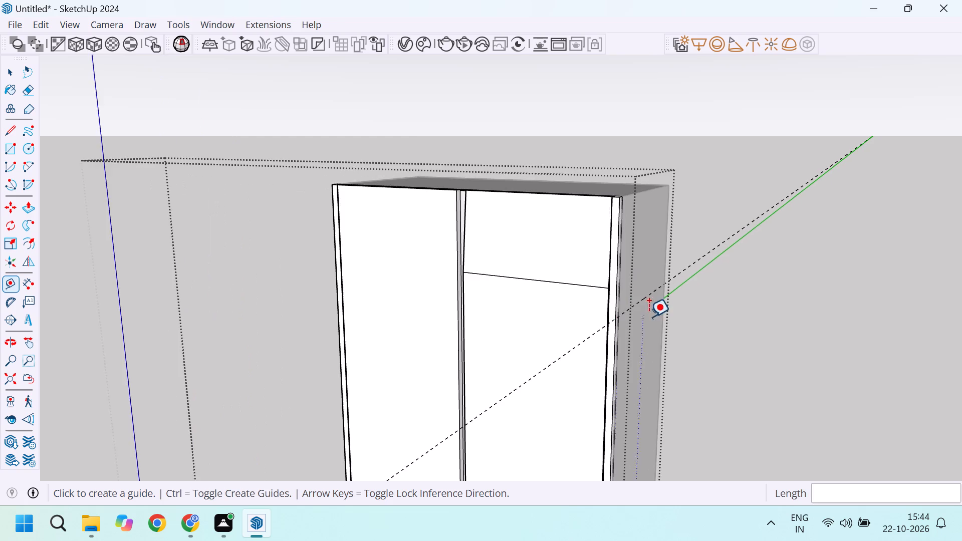
key(space)
scroll(638, 294, down, 15)
click(765, 349)
scroll(596, 269, up, 4)
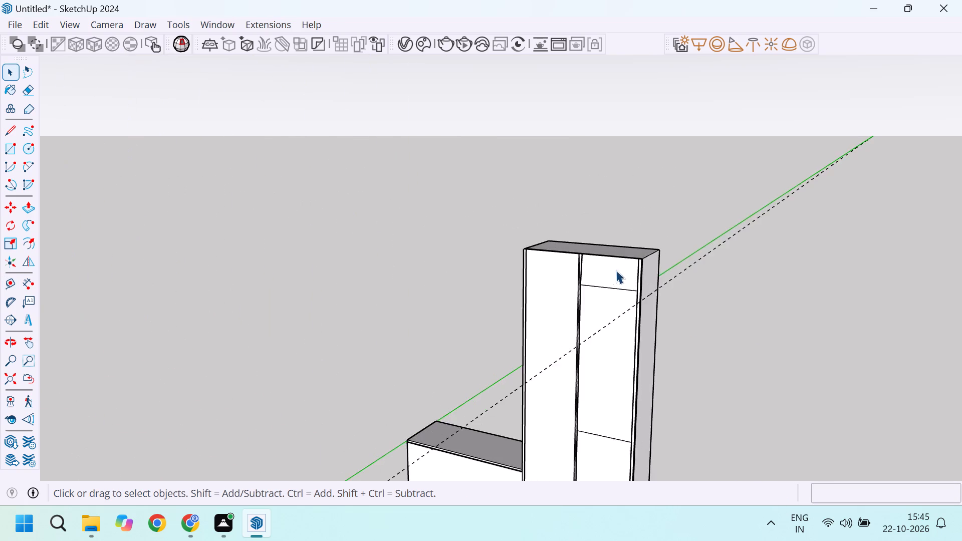
middle_drag(639, 282, 643, 350)
double_click(644, 274)
scroll(645, 277, up, 8)
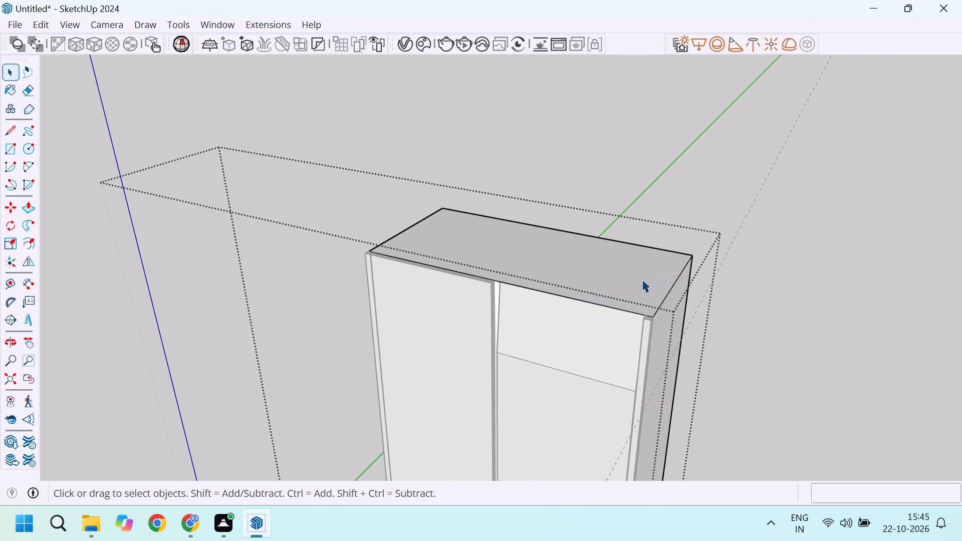
key(p)
drag(639, 274, 642, 281)
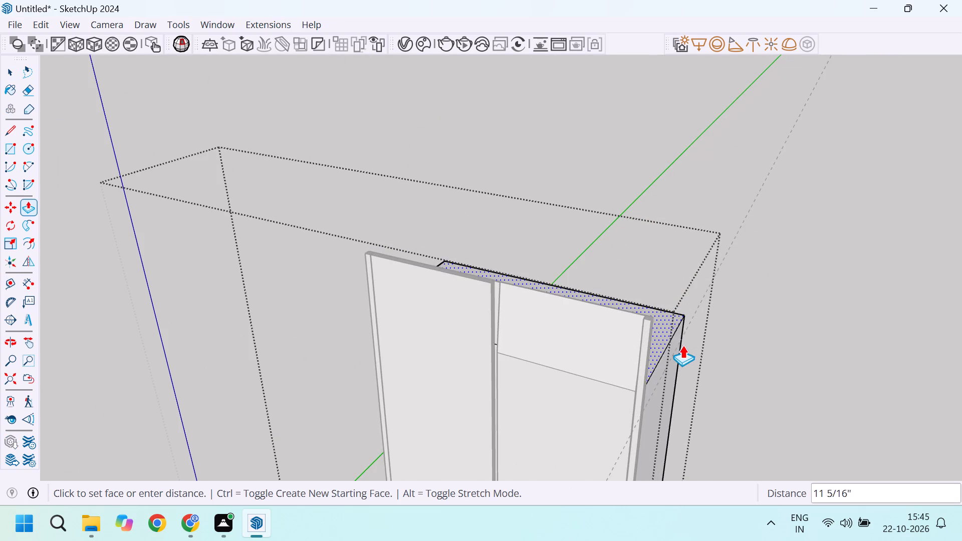
click(679, 346)
scroll(667, 331, down, 4)
key(space)
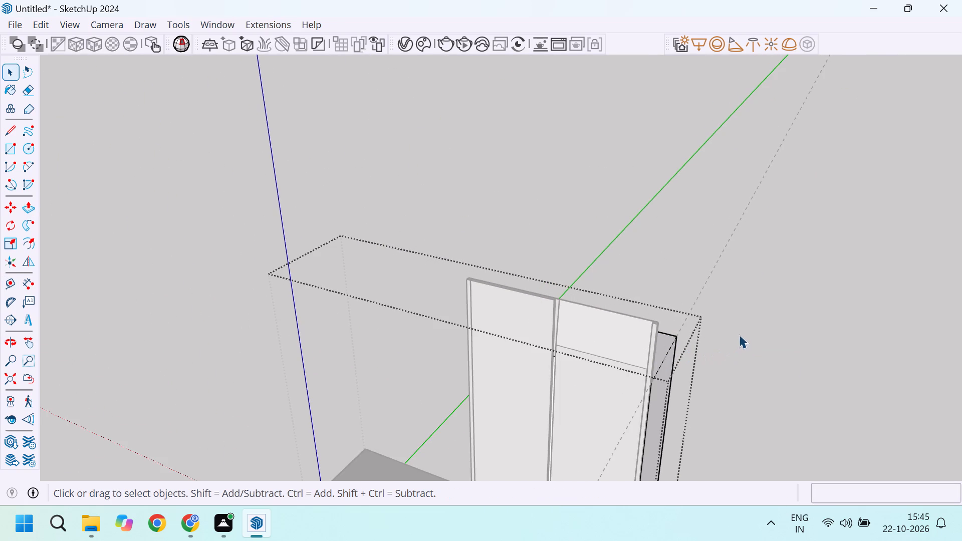
click(739, 334)
Examine the top ends of the tall panels and side strips against the lowered cabinet body from several angles.
middle_drag(652, 367, 633, 338)
scroll(635, 303, up, 15)
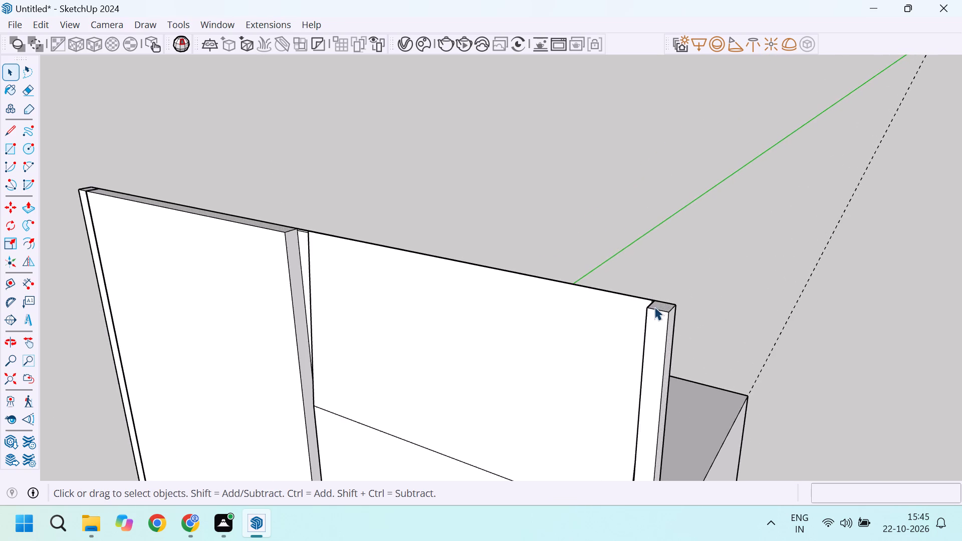
middle_drag(614, 309, 628, 442)
scroll(646, 394, up, 5)
scroll(655, 398, down, 4)
scroll(391, 295, down, 5)
middle_drag(423, 351, 362, 425)
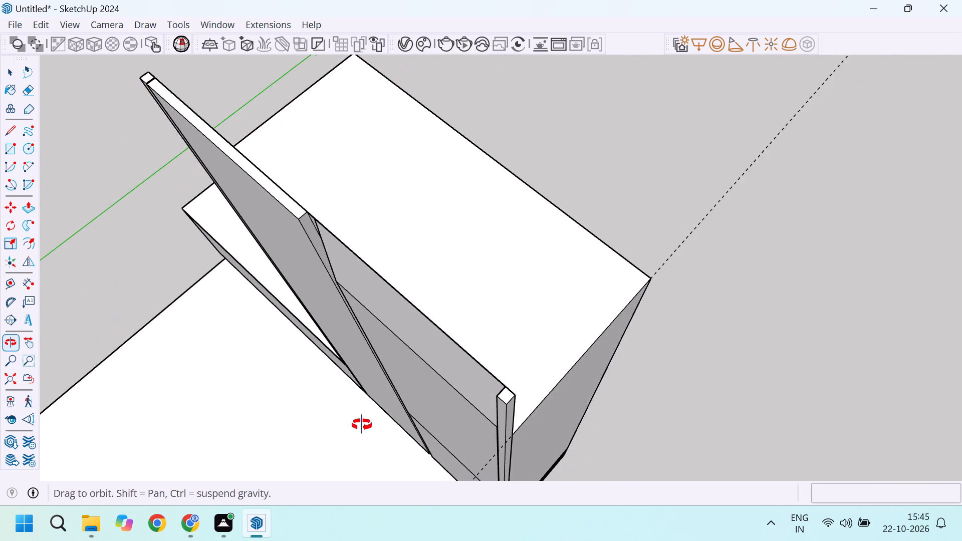
middle_drag(362, 425, 637, 179)
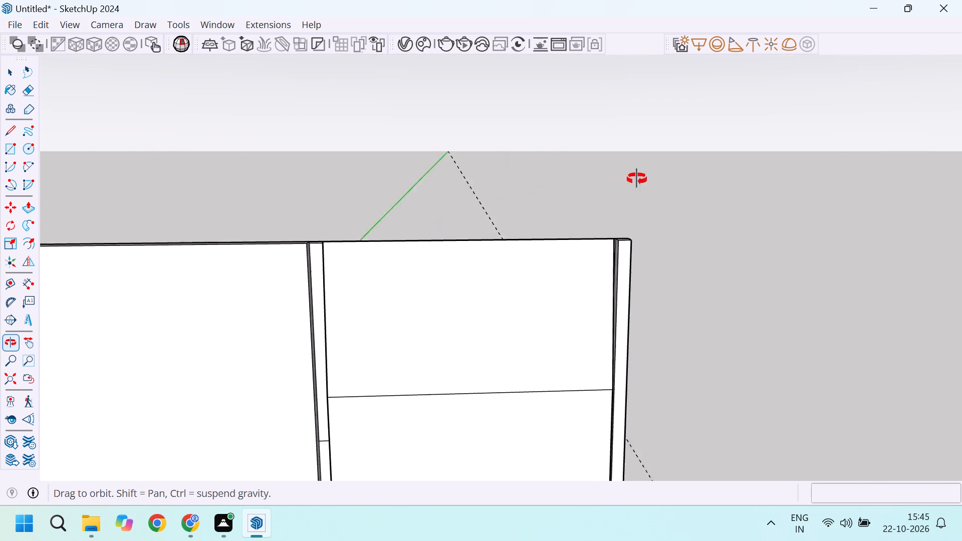
Open the fronts group for editing and Push/Pull the outer side strip's top face down to the lowered cabinet's top corner.
middle_drag(637, 179, 692, 280)
scroll(529, 262, down, 4)
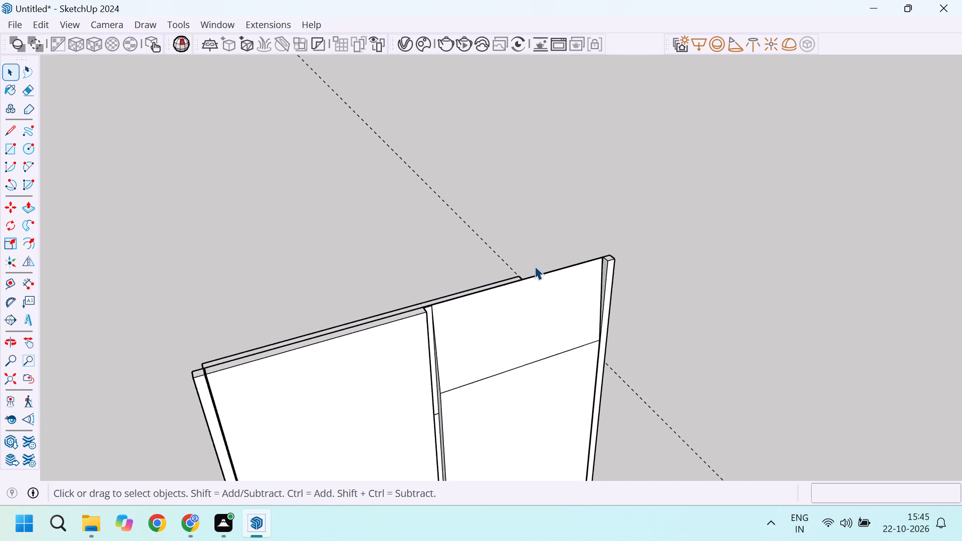
middle_drag(537, 273, 466, 399)
scroll(454, 354, up, 4)
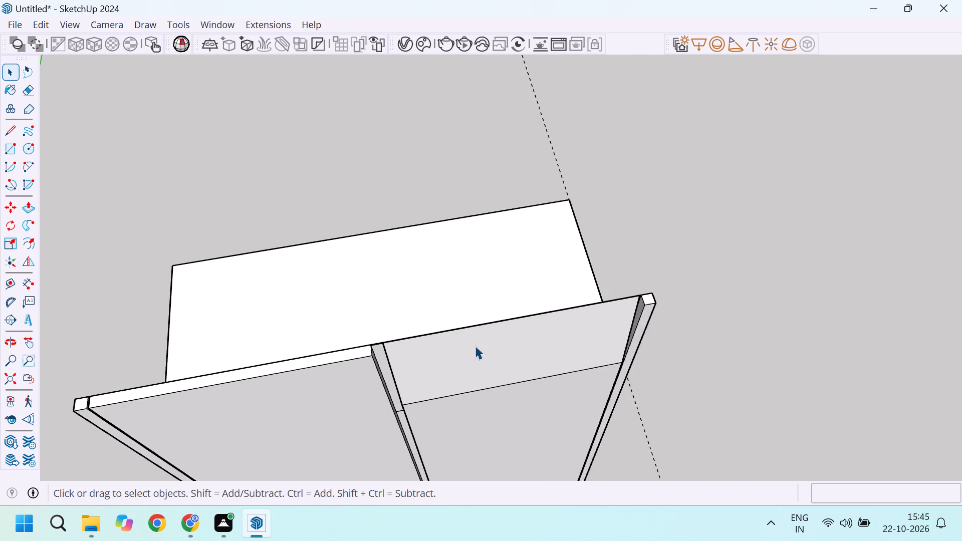
scroll(475, 346, down, 4)
scroll(513, 348, up, 3)
middle_drag(524, 369, 425, 423)
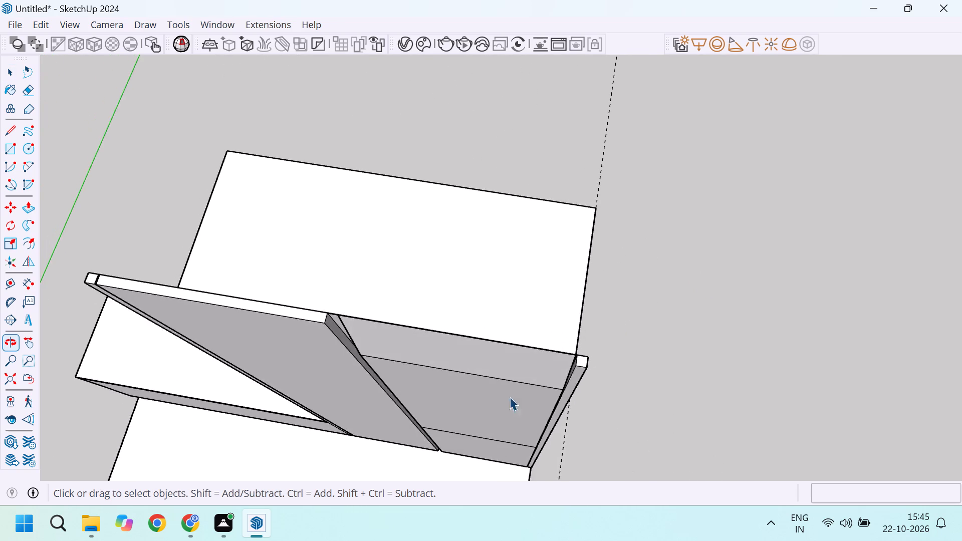
scroll(572, 370, up, 4)
double_click(555, 360)
scroll(581, 353, up, 6)
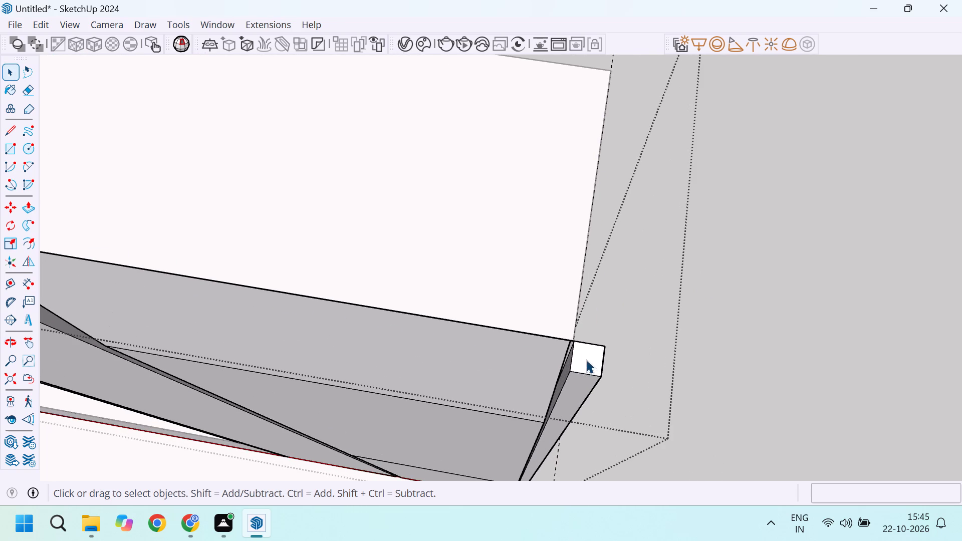
key(p)
click(586, 358)
scroll(582, 361, down, 5)
scroll(570, 411, up, 4)
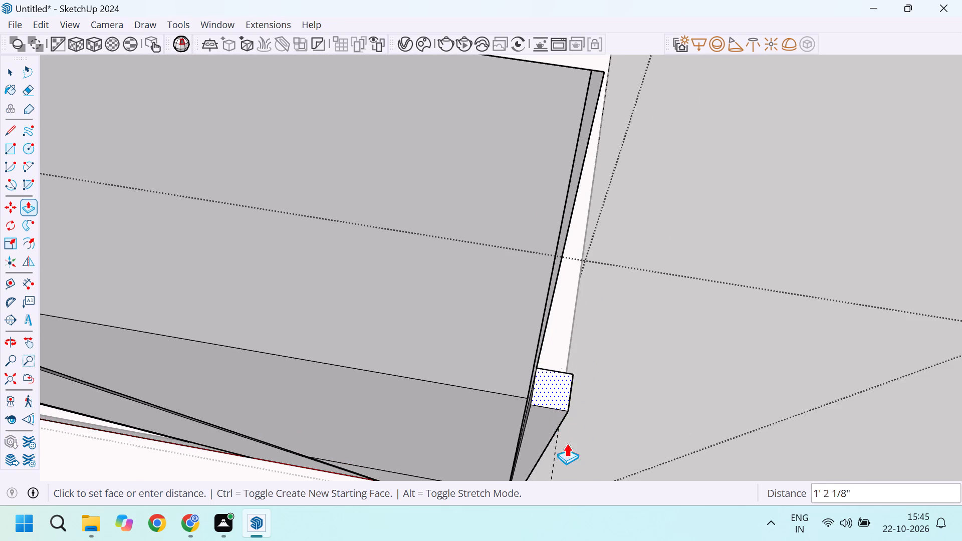
click(558, 460)
Repeat the same Push/Pull on the top faces of the tall raised panel and the opposite side strip.
scroll(574, 378, down, 4)
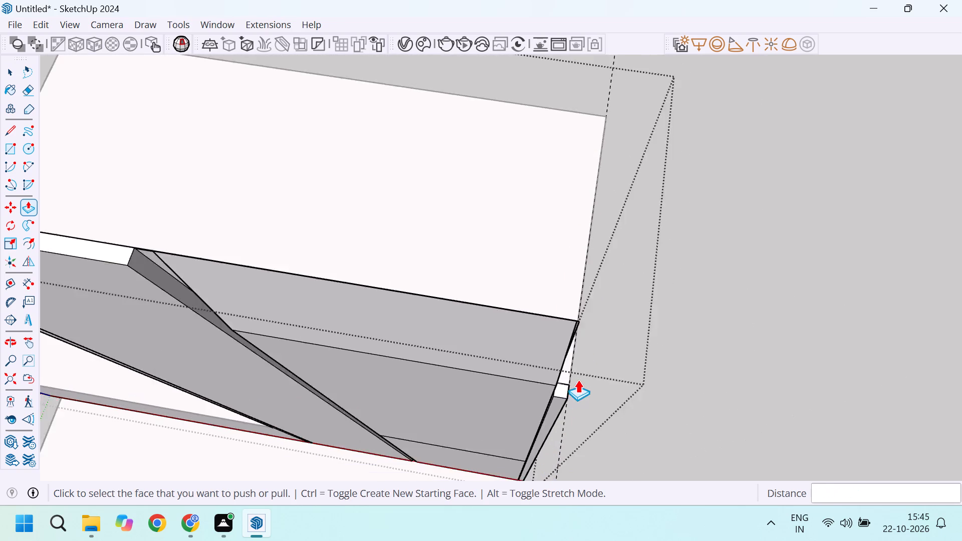
scroll(578, 380, down, 5)
scroll(259, 293, up, 4)
double_click(334, 336)
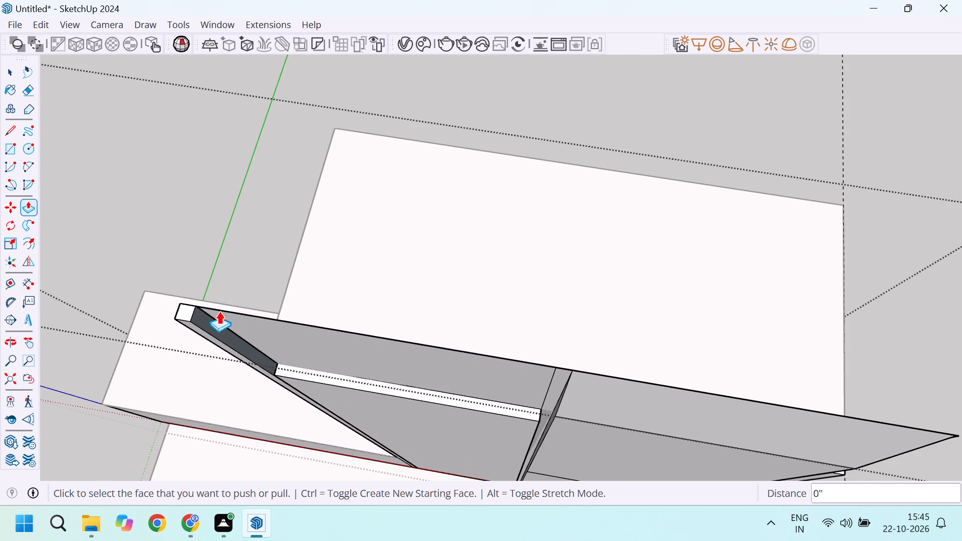
double_click(185, 312)
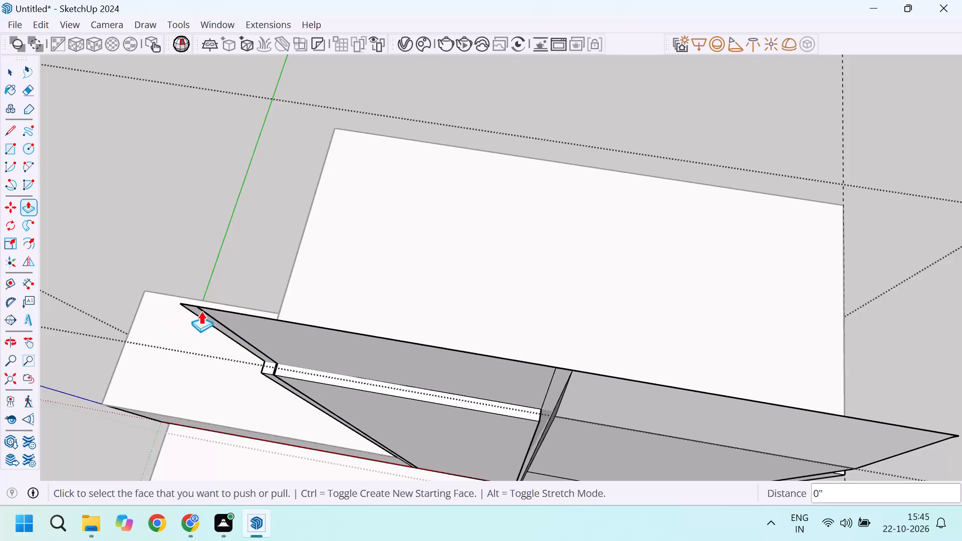
Delete the leftover face above the cabinet top over the recessed front beside the outer side strip.
scroll(403, 273, down, 5)
scroll(530, 293, down, 4)
scroll(547, 362, up, 5)
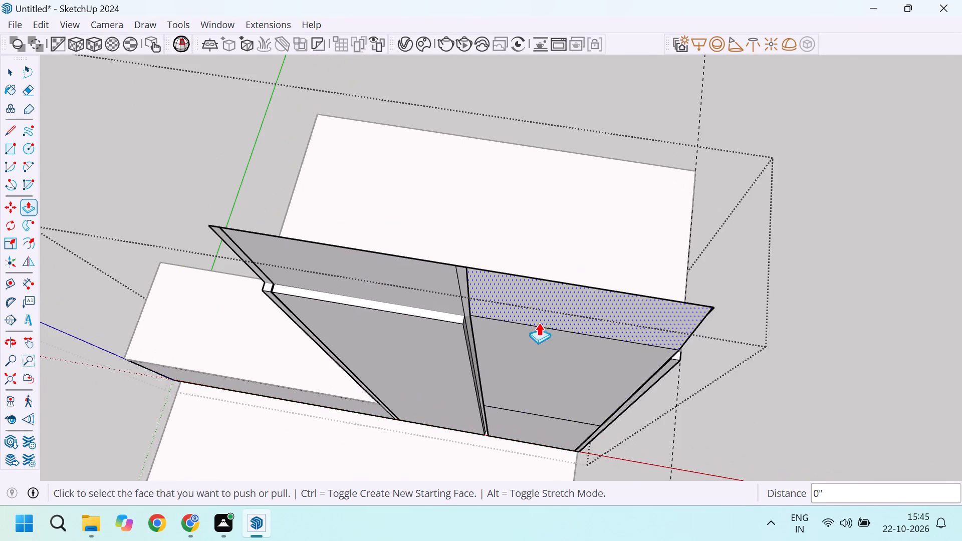
scroll(505, 330, up, 4)
scroll(516, 334, down, 4)
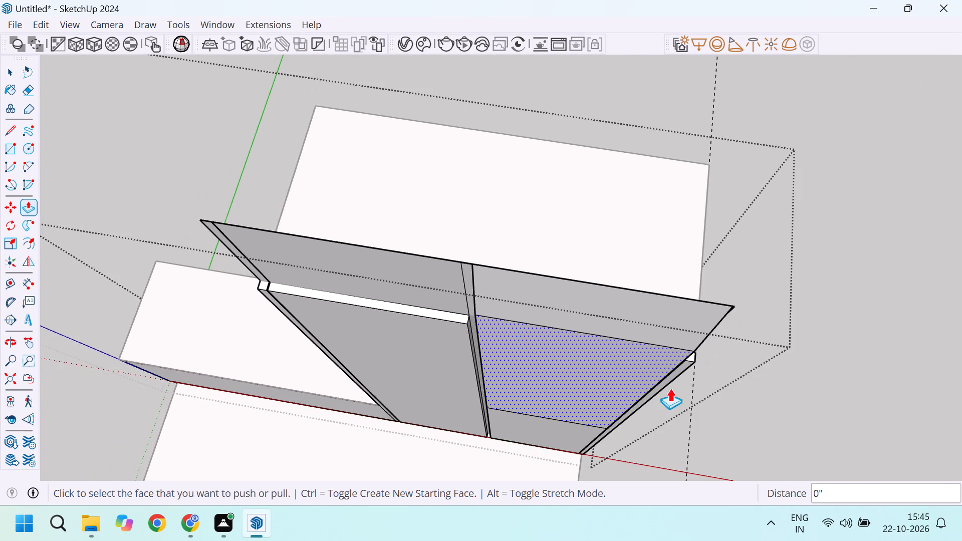
middle_drag(619, 382, 448, 397)
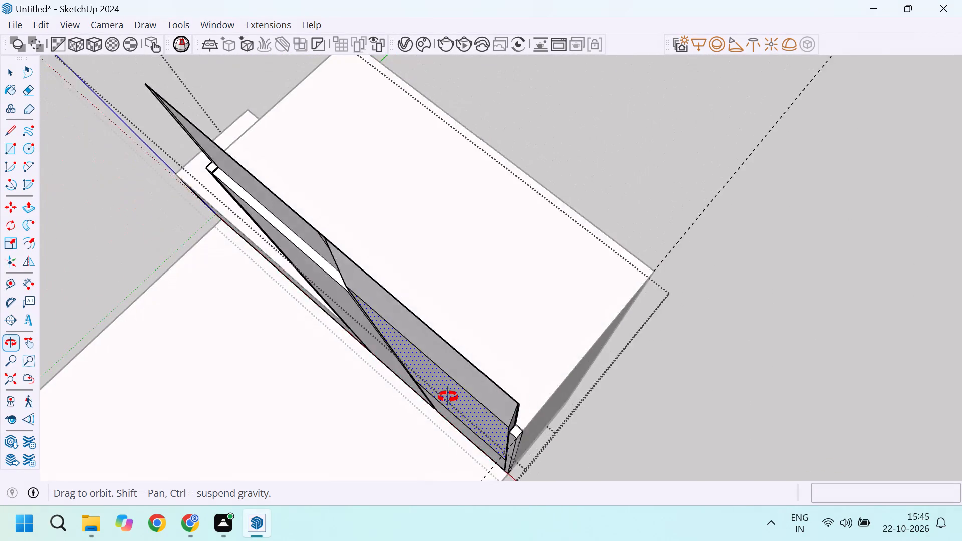
middle_drag(448, 397, 444, 359)
scroll(456, 293, up, 2)
key(space)
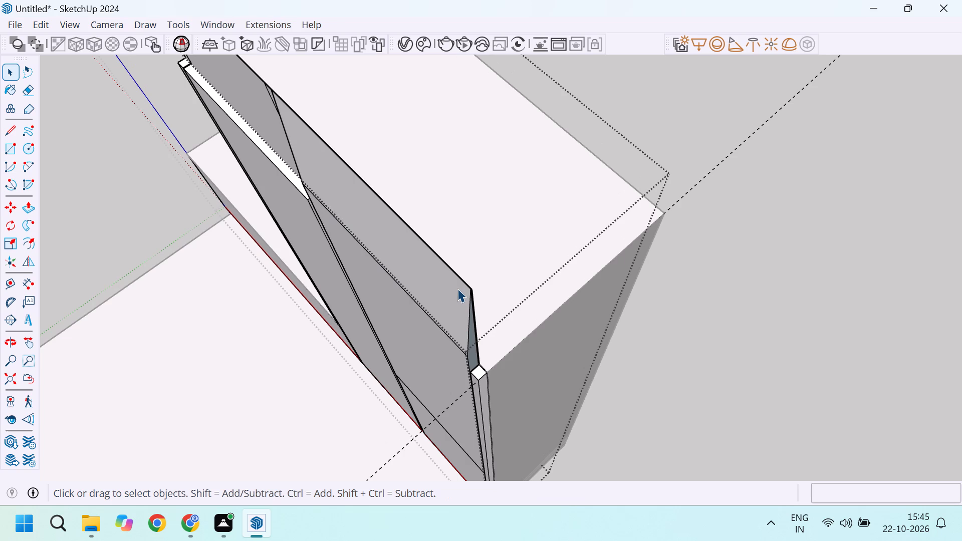
click(457, 289)
key(Delete)
Erase the leftover vertical edges rising above the outer side strip, removing its narrow side face.
middle_drag(467, 318, 437, 323)
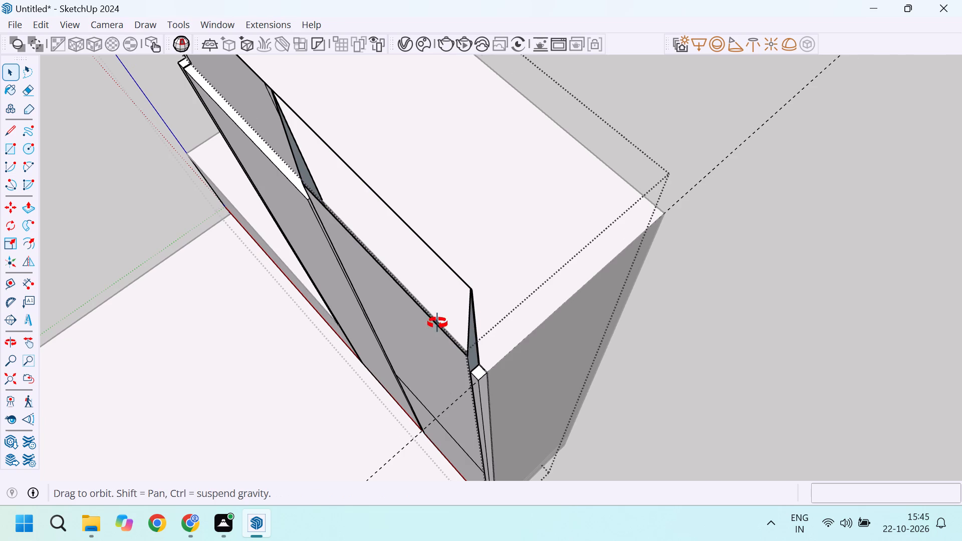
middle_drag(437, 323, 372, 264)
middle_drag(468, 340, 387, 265)
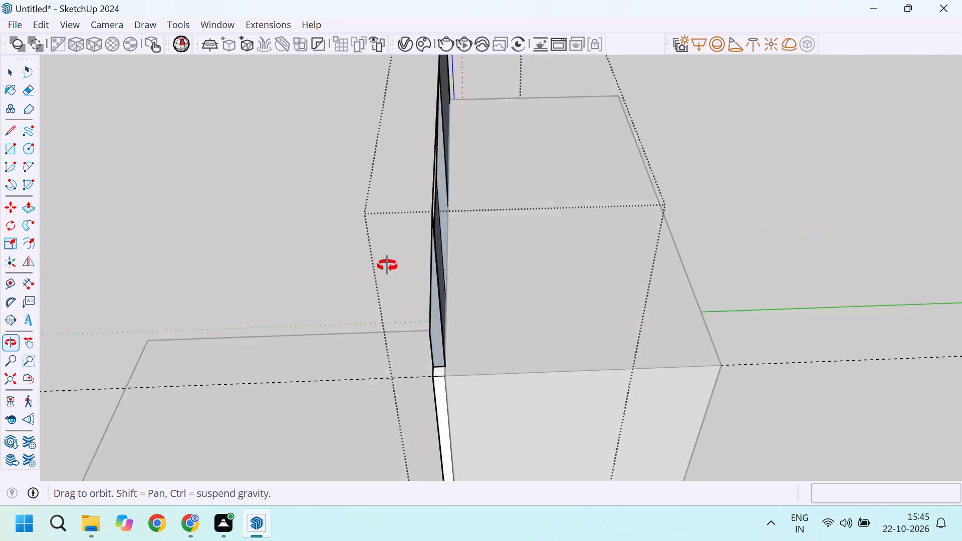
middle_drag(387, 265, 464, 307)
scroll(475, 311, down, 10)
middle_drag(451, 316, 519, 285)
scroll(544, 290, up, 4)
scroll(581, 244, up, 4)
key(e)
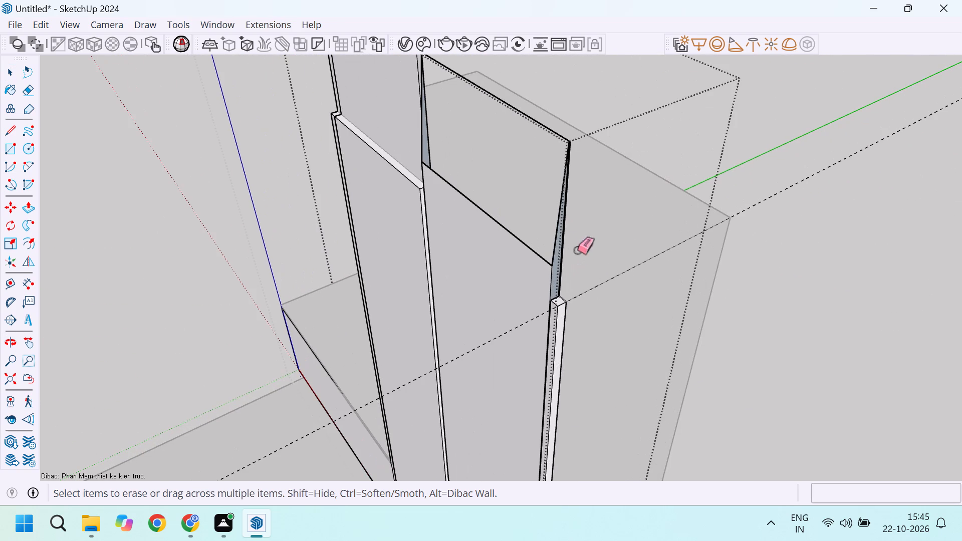
drag(562, 243, 525, 225)
Erase the leftover top and vertical edges above the divider between the raised panel and the recessed front.
scroll(533, 266, down, 4)
middle_drag(539, 262, 424, 308)
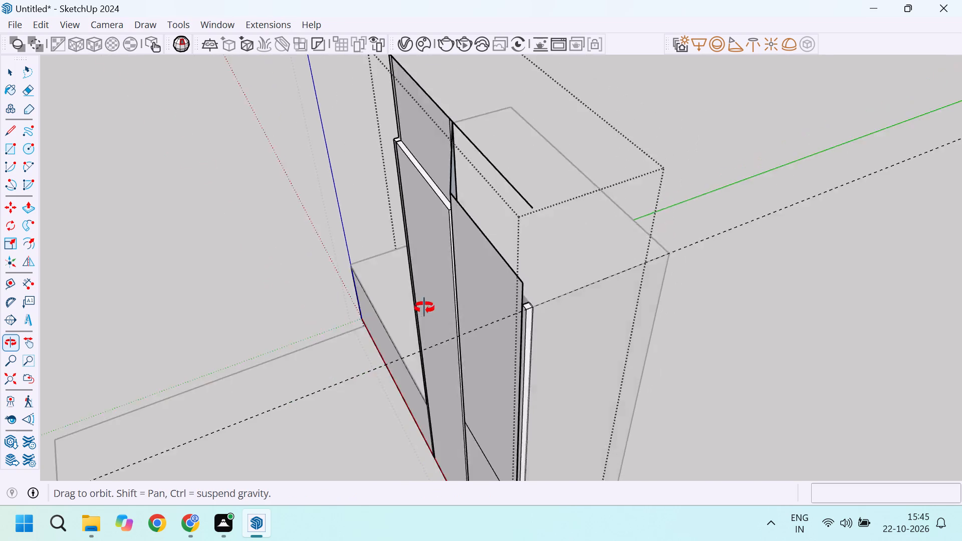
middle_drag(424, 308, 502, 367)
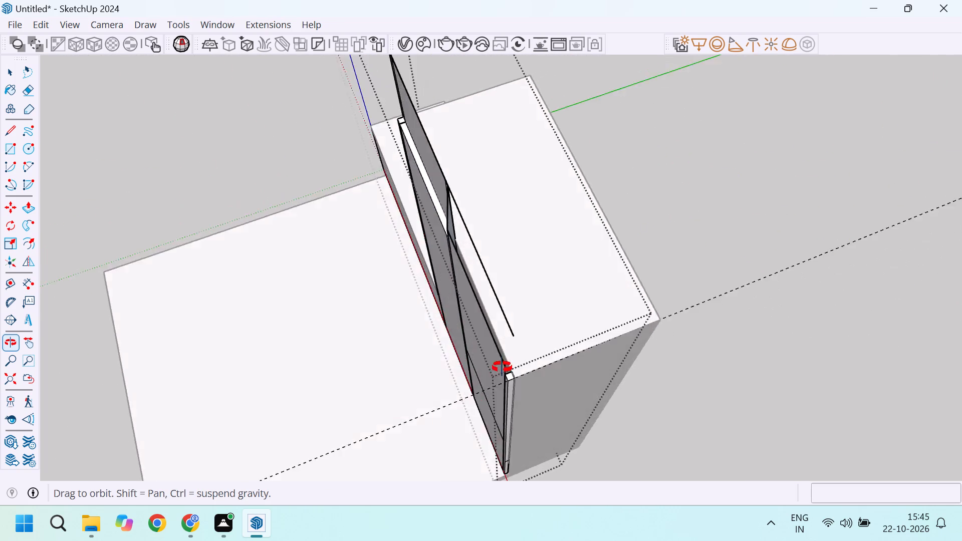
middle_drag(502, 367, 530, 344)
scroll(495, 217, up, 3)
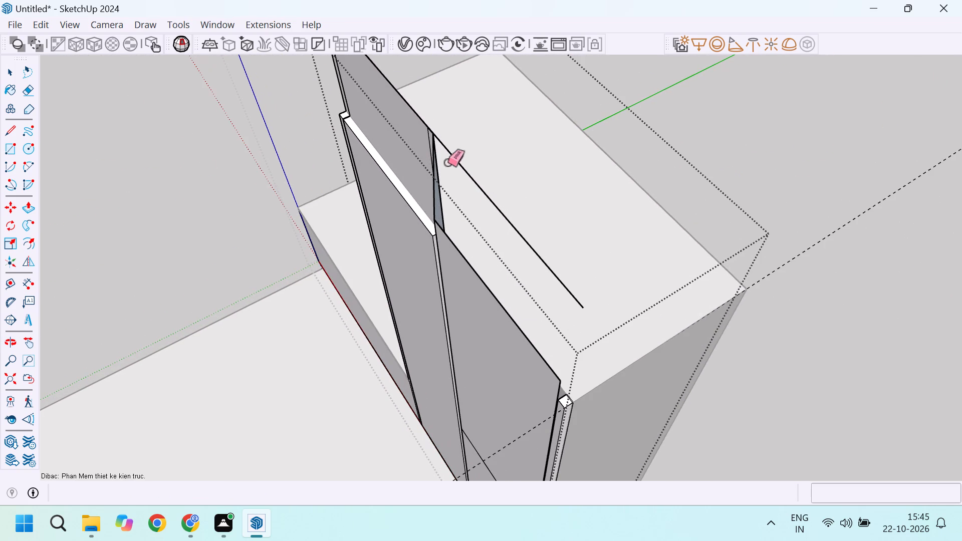
drag(444, 163, 419, 152)
drag(454, 147, 443, 157)
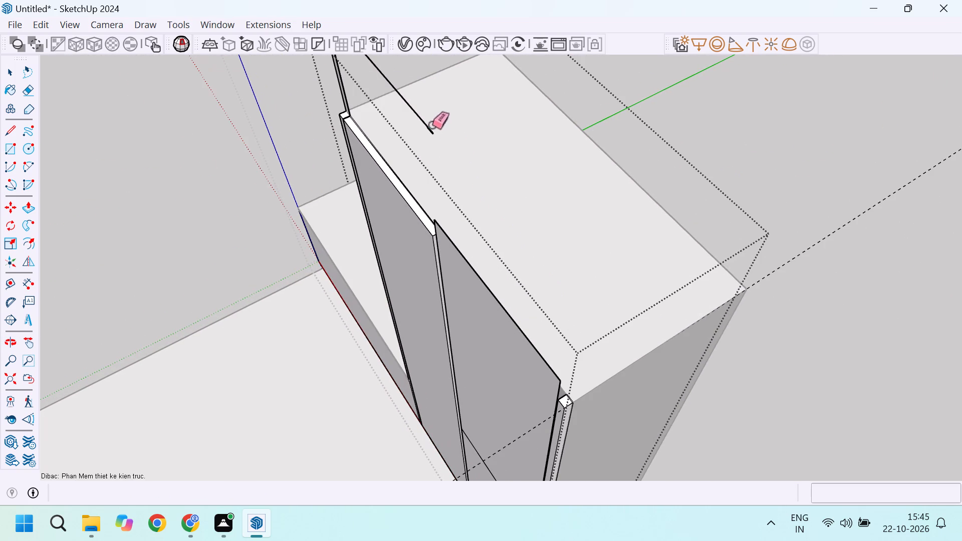
drag(431, 126, 420, 134)
scroll(526, 247, down, 4)
scroll(474, 167, up, 4)
drag(465, 178, 459, 185)
Erase the remaining vertical edges rising above the side strip next to the low cabinet.
scroll(529, 242, down, 3)
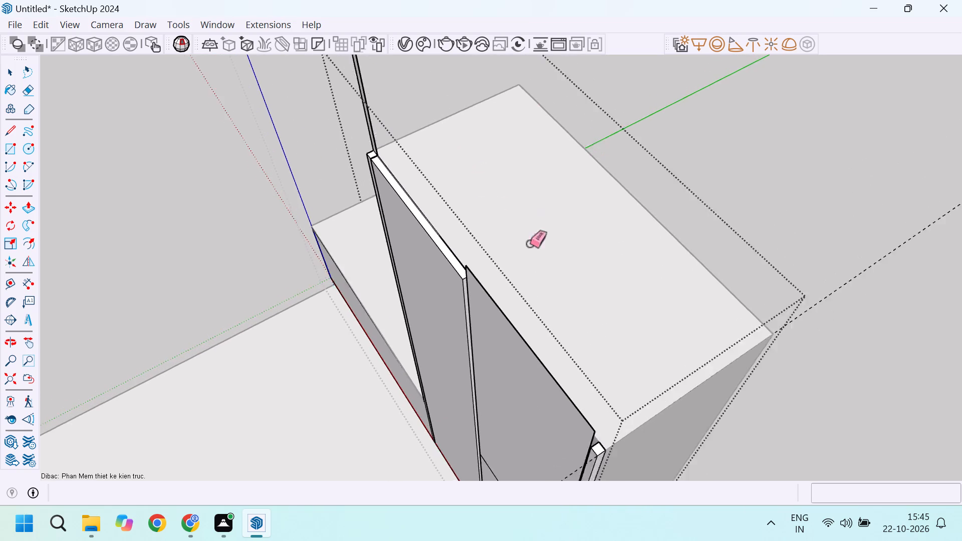
scroll(530, 244, down, 1)
scroll(423, 200, up, 1)
middle_drag(425, 200, 548, 222)
scroll(762, 281, down, 4)
scroll(688, 324, up, 8)
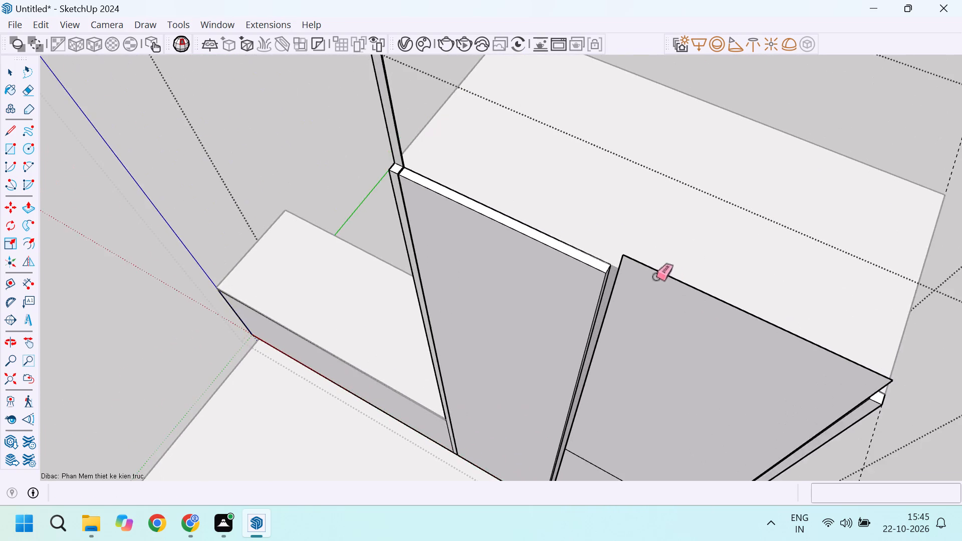
scroll(688, 310, up, 4)
scroll(569, 289, down, 6)
scroll(388, 150, up, 3)
click(384, 148)
drag(353, 144, 335, 138)
click(379, 138)
click(375, 138)
drag(366, 138, 355, 138)
drag(369, 135, 374, 134)
scroll(401, 192, up, 5)
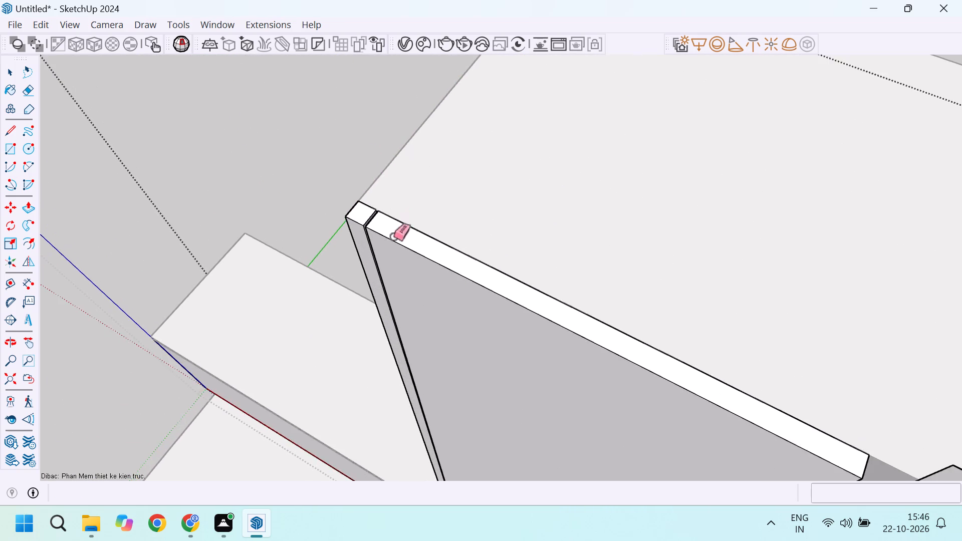
Delete the guide line at the tall cabinet's 9' height.
middle_drag(407, 255, 445, 167)
scroll(438, 144, down, 20)
scroll(438, 144, down, 7)
scroll(573, 215, up, 5)
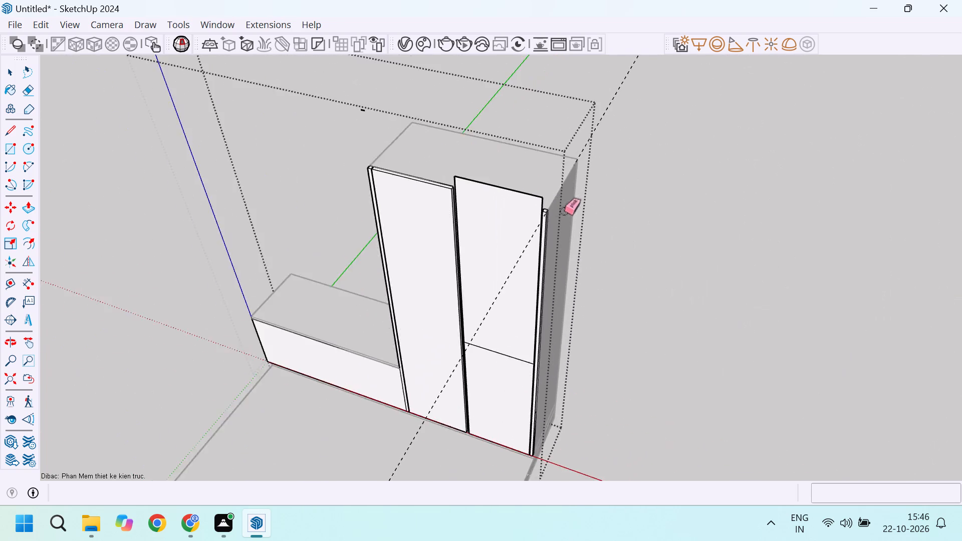
scroll(564, 212, up, 5)
scroll(539, 226, down, 10)
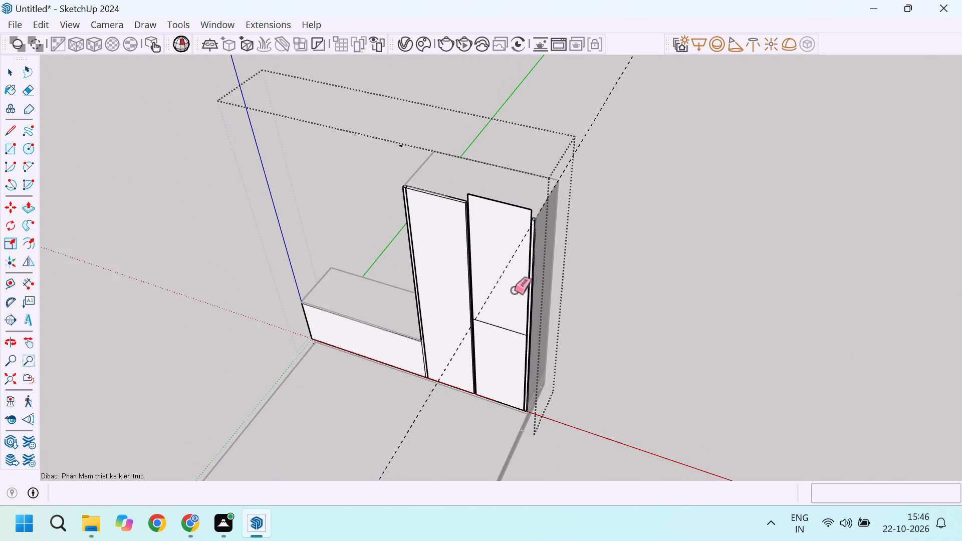
key(space)
click(492, 290)
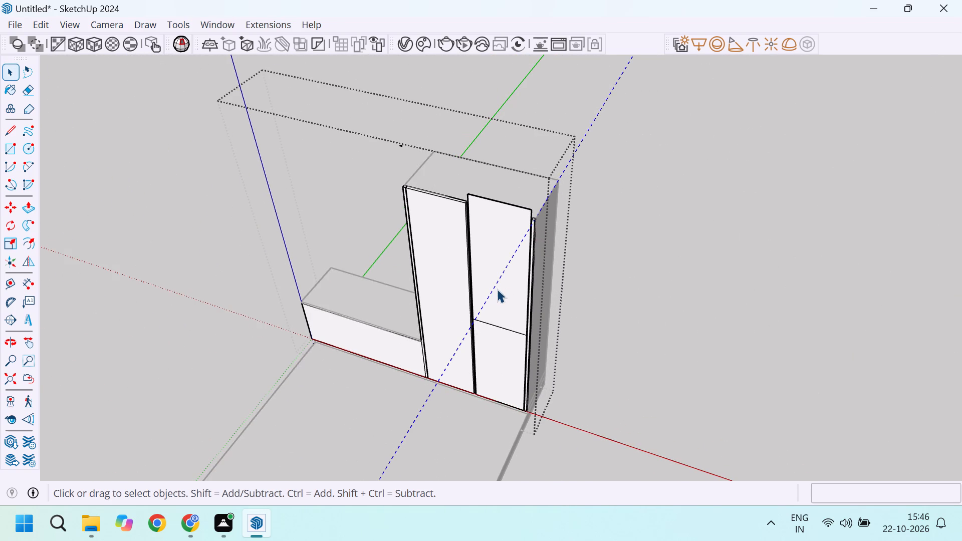
key(Delete)
Delete the large upper face of the recessed tall front that extends above the cabinet top.
scroll(516, 206, up, 4)
scroll(564, 209, up, 3)
scroll(499, 207, up, 4)
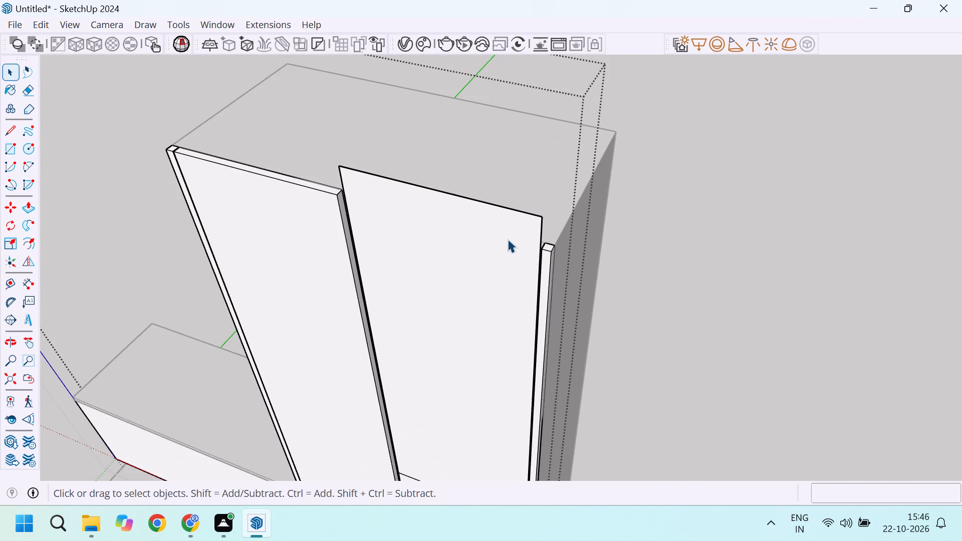
click(508, 239)
key(Delete)
Delete the recessed front's top edge and its two vertical edges projecting above the cabinet top.
scroll(506, 234, down, 2)
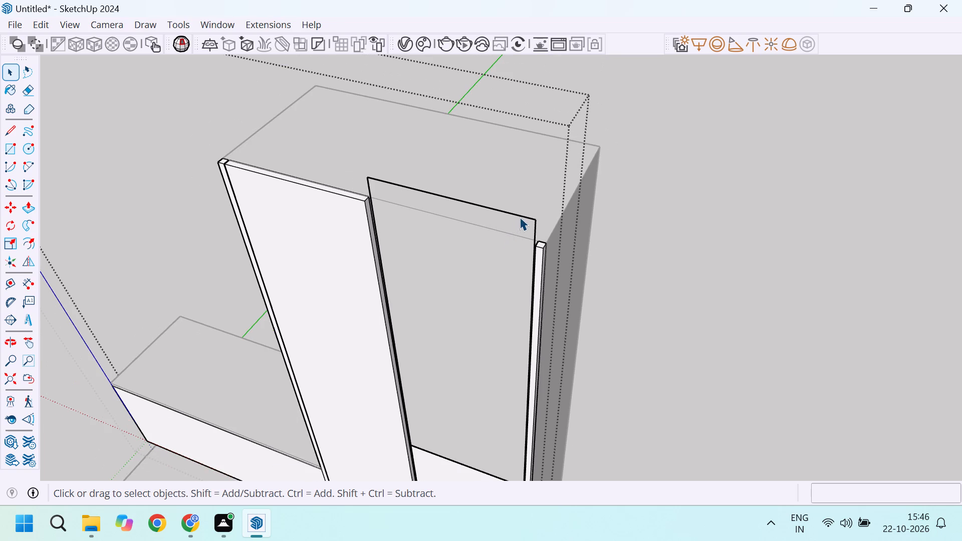
click(520, 216)
key(Delete)
scroll(518, 217, down, 2)
scroll(395, 199, up, 3)
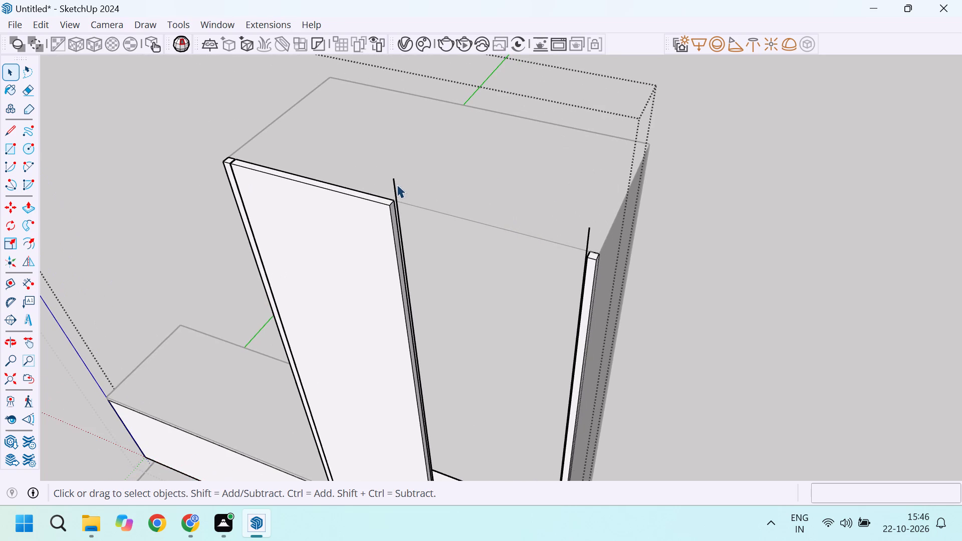
click(394, 185)
key(Delete)
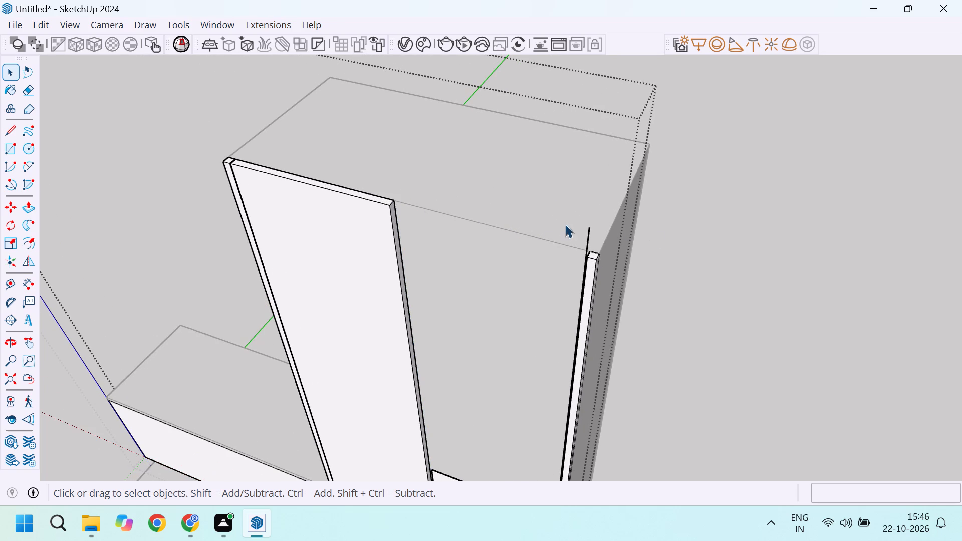
scroll(546, 235, up, 3)
click(600, 236)
click(601, 236)
key(Delete)
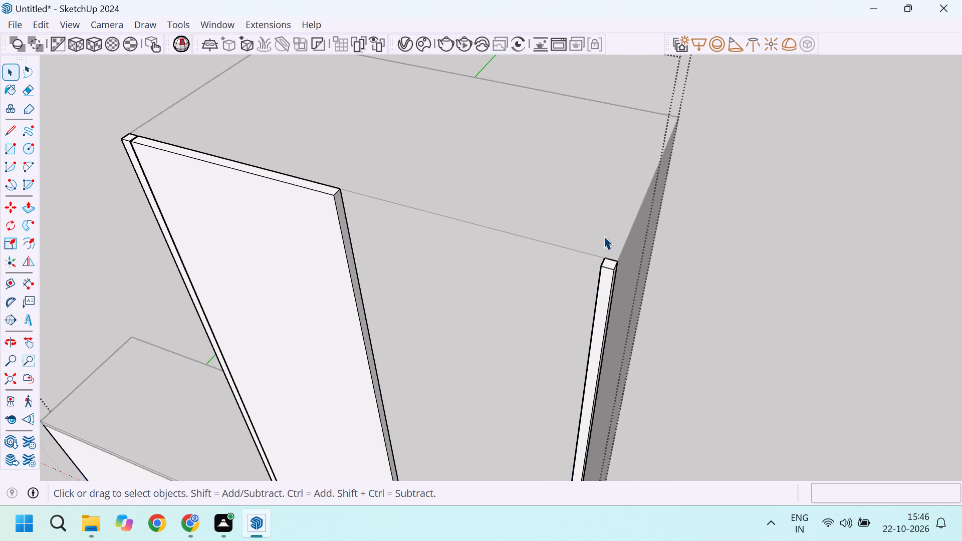
Delete the remaining lower face of the recessed front together with its bounding edges.
scroll(593, 230, down, 4)
middle_drag(460, 407, 426, 367)
scroll(428, 432, up, 7)
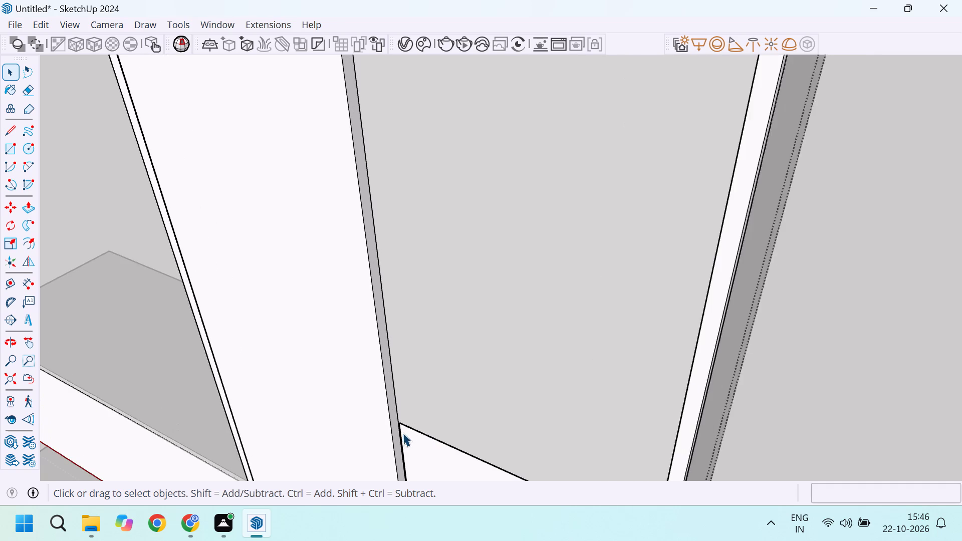
scroll(429, 423, down, 1)
scroll(410, 432, up, 20)
scroll(410, 432, up, 5)
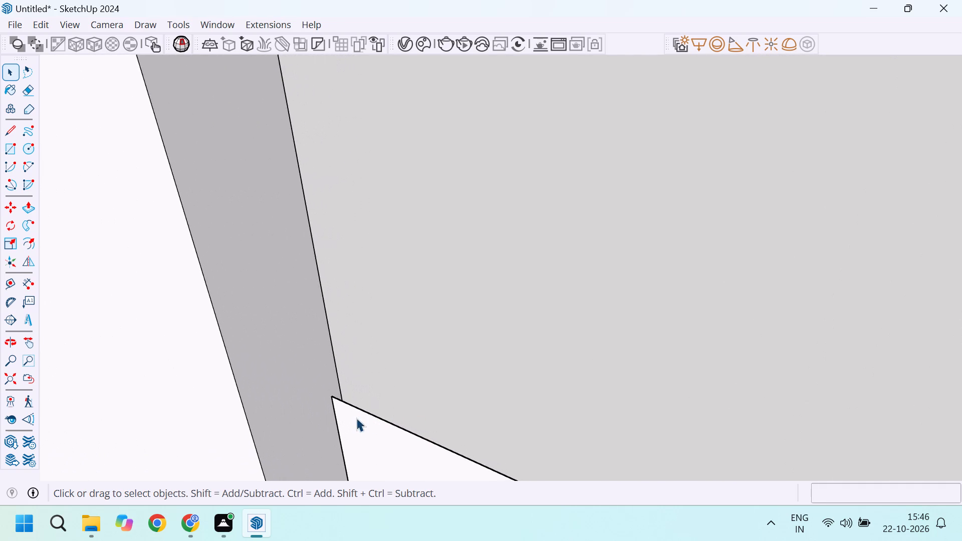
scroll(354, 415, up, 5)
scroll(366, 413, down, 4)
click(373, 426)
double_click(376, 426)
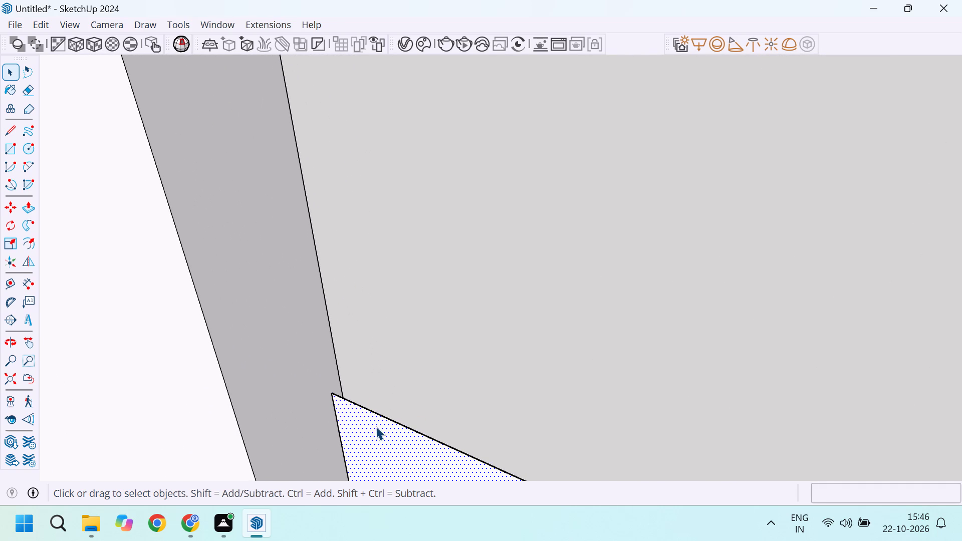
key(Delete)
scroll(407, 323, down, 20)
scroll(407, 323, down, 2)
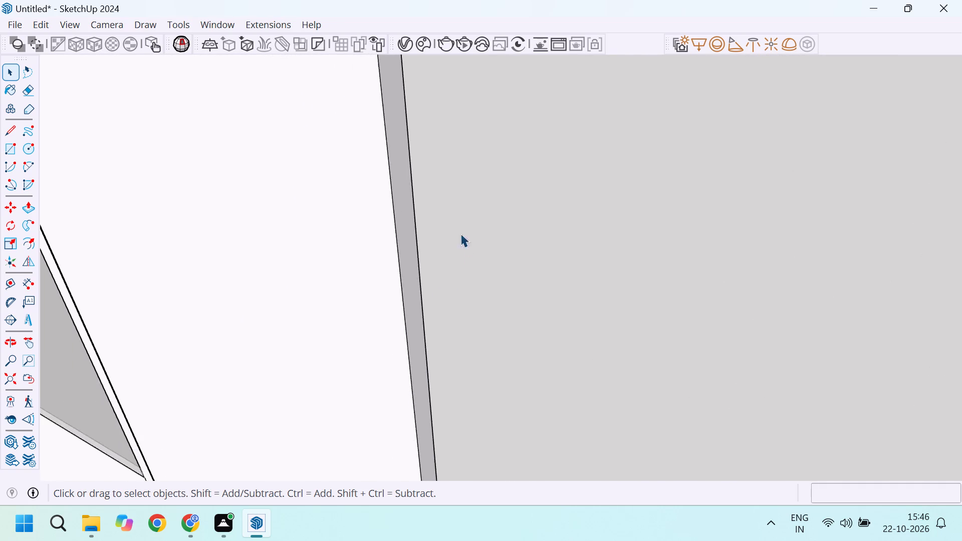
scroll(460, 233, down, 20)
scroll(460, 233, down, 7)
scroll(451, 344, up, 9)
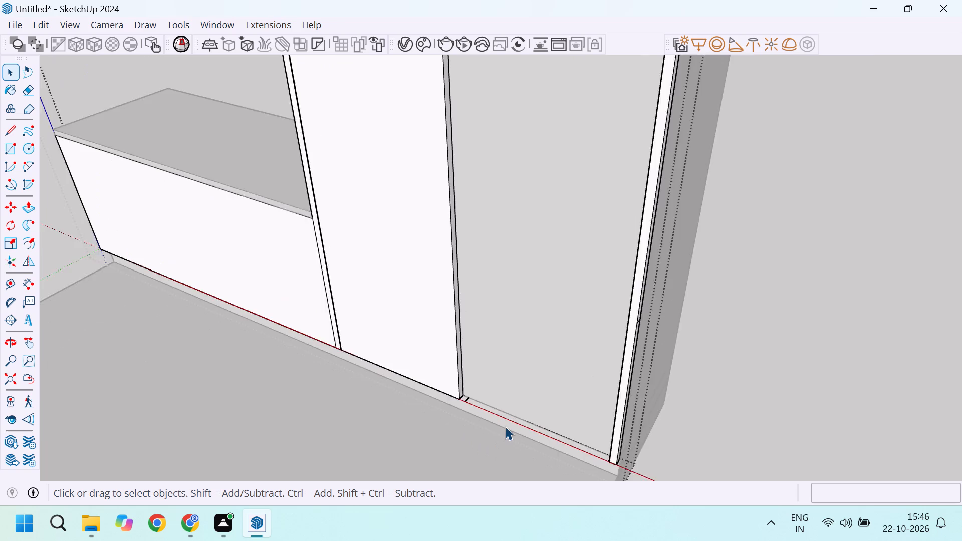
Draw a rectangle about 1' 10 3/8" by 1" on the floor of the tall cabinet's open front bay, between the two gap lines.
scroll(505, 426, up, 8)
scroll(403, 352, up, 16)
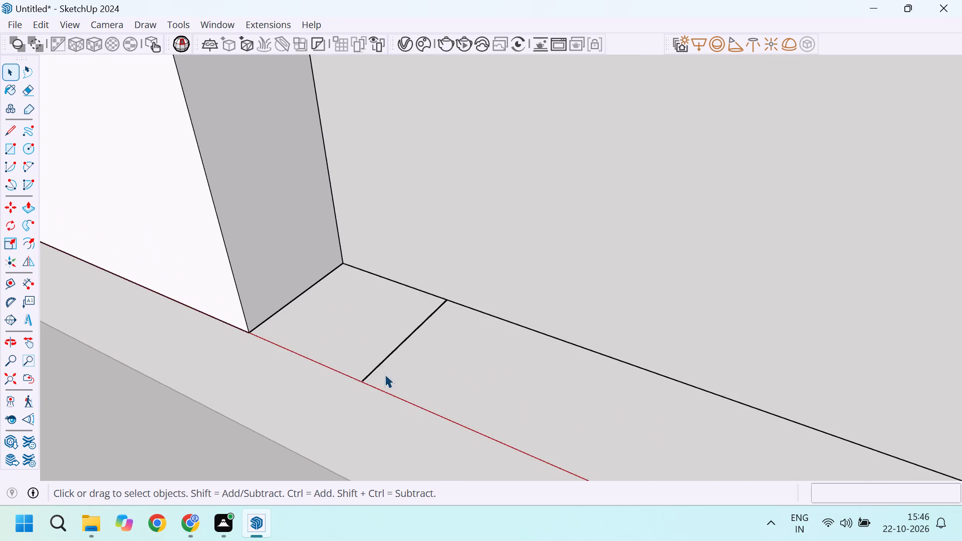
scroll(373, 376, down, 9)
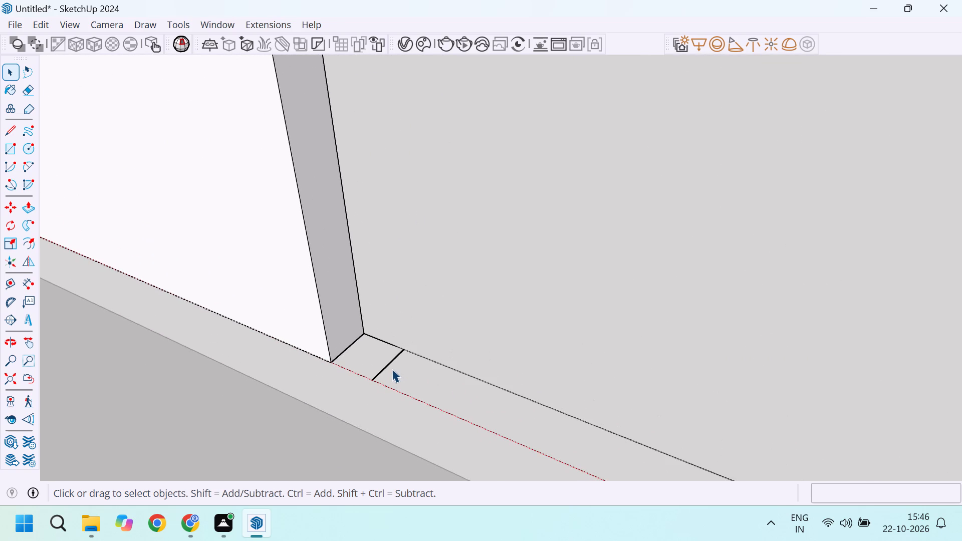
key(r)
click(403, 347)
scroll(385, 373, down, 6)
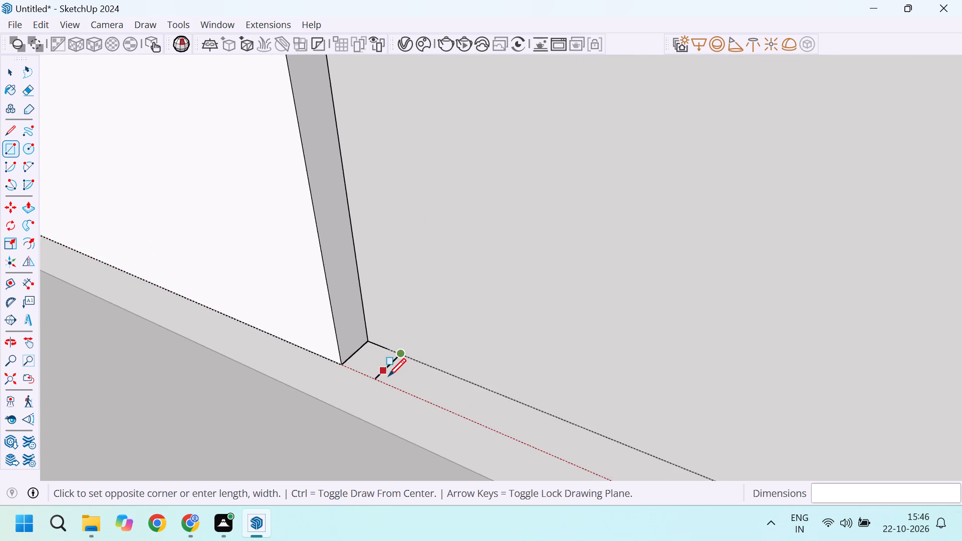
scroll(388, 376, down, 14)
scroll(402, 379, down, 7)
scroll(549, 453, up, 5)
middle_drag(564, 455, 563, 455)
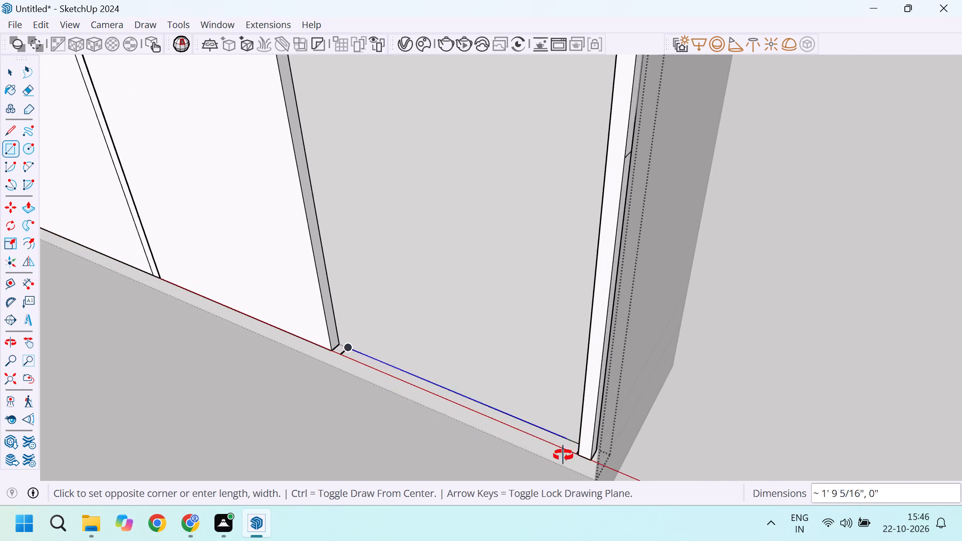
middle_drag(563, 455, 631, 479)
scroll(612, 458, up, 18)
scroll(619, 421, up, 5)
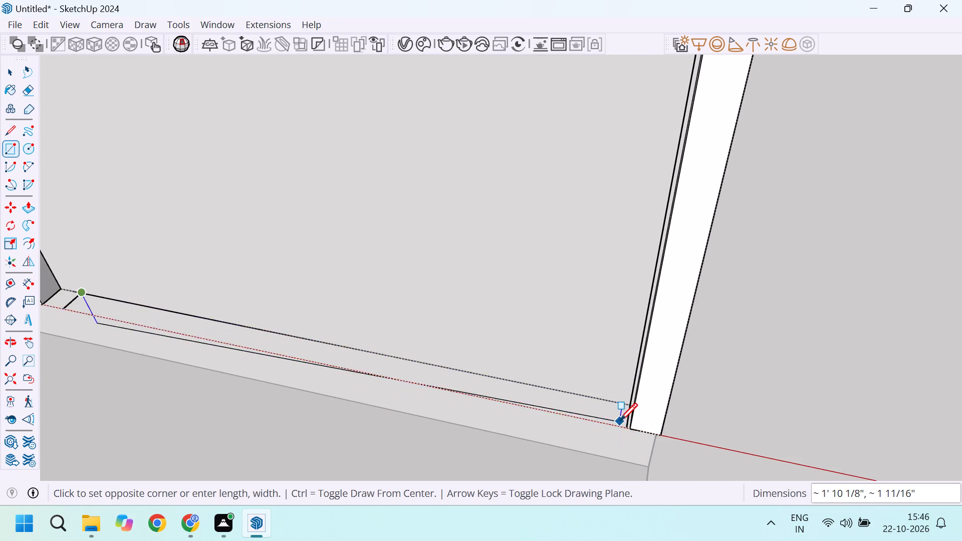
scroll(620, 420, up, 8)
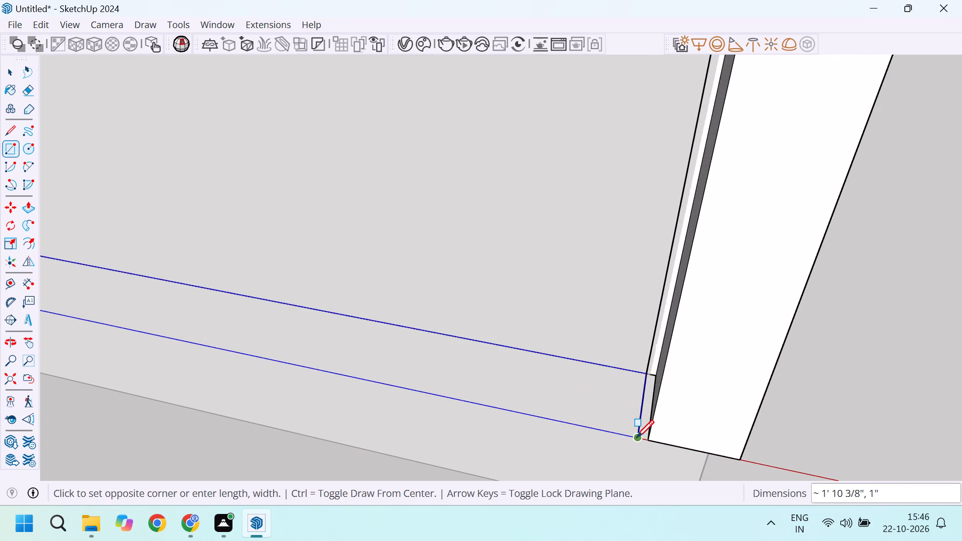
click(636, 437)
Push/Pull the new base rectangle up 8' 8" to the tall cabinet's top, and leave the group.
key(p)
drag(597, 405, 591, 394)
scroll(555, 296, down, 19)
scroll(520, 305, down, 8)
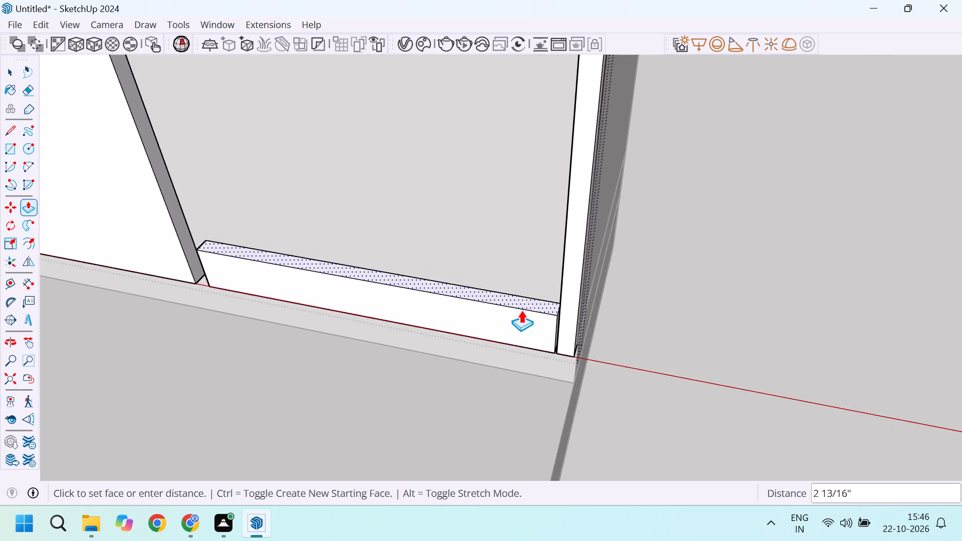
scroll(521, 310, down, 20)
scroll(521, 310, down, 12)
scroll(524, 173, up, 6)
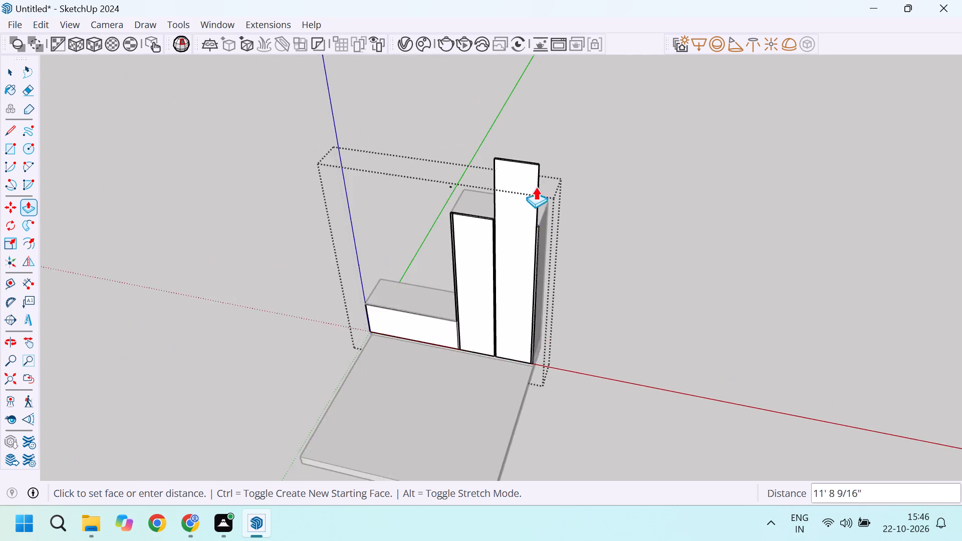
scroll(536, 187, up, 20)
scroll(536, 187, up, 9)
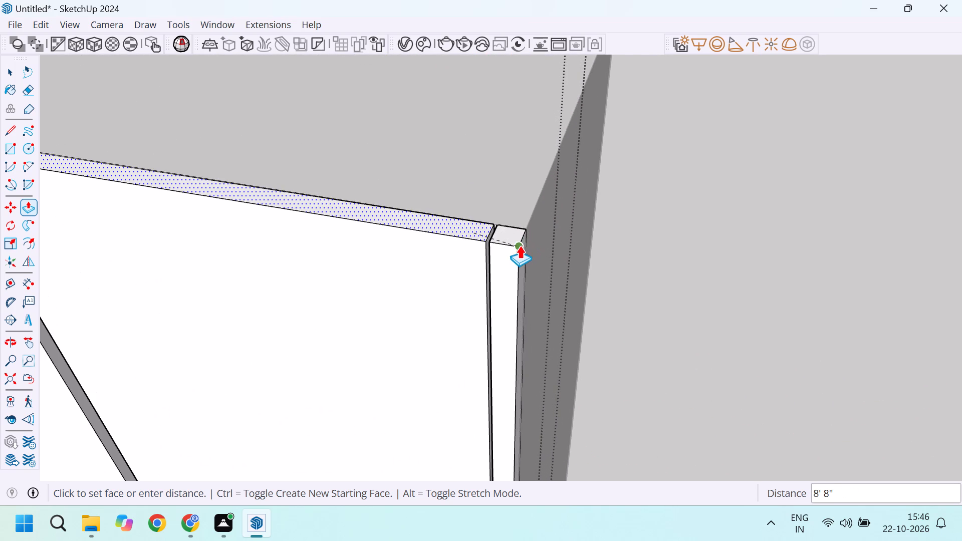
click(520, 245)
scroll(762, 264, down, 5)
key(space)
click(759, 282)
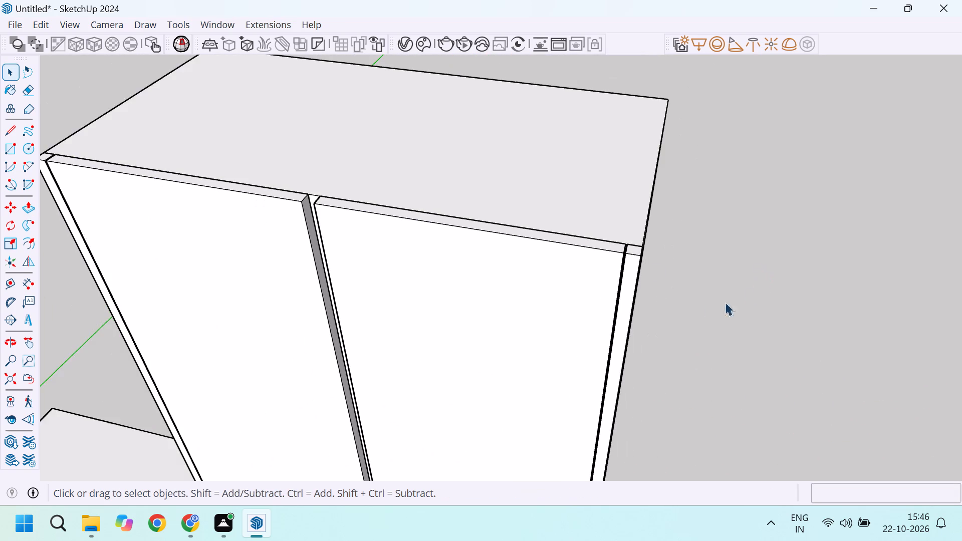
Examine the top of the tall cabinet and the gaps around its two front panels.
scroll(638, 254, down, 5)
middle_drag(516, 330, 540, 274)
scroll(366, 183, up, 2)
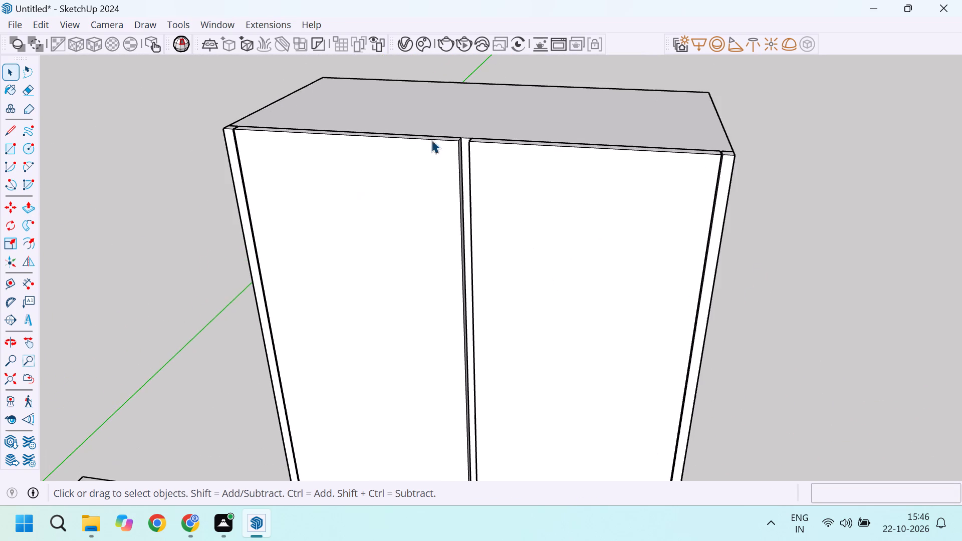
scroll(680, 176, up, 3)
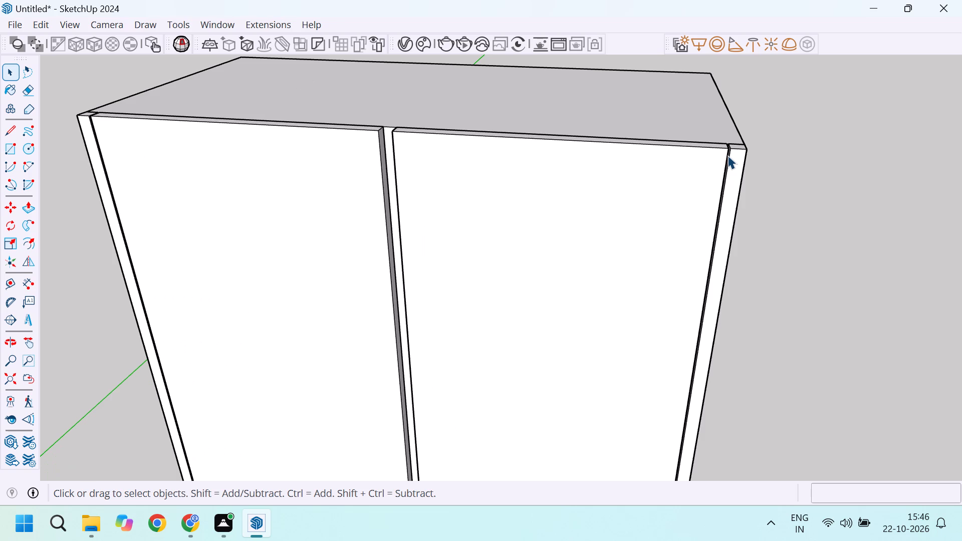
scroll(716, 158, down, 2)
middle_drag(732, 150, 646, 223)
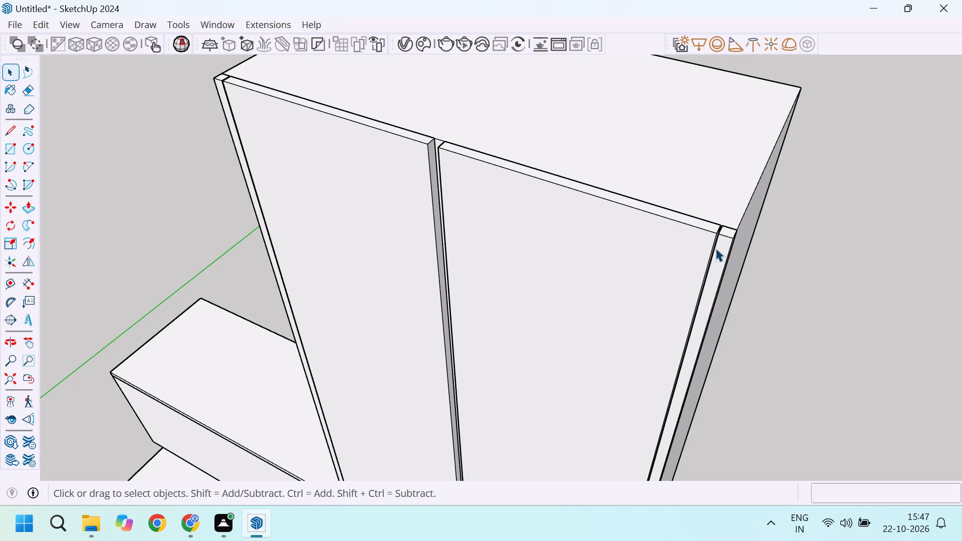
scroll(531, 157, down, 3)
middle_drag(508, 192, 571, 146)
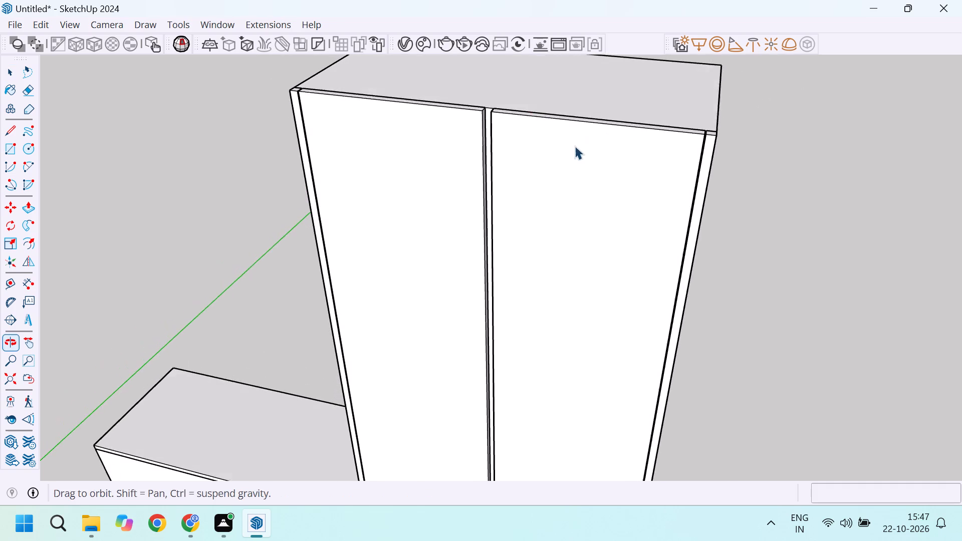
Open the group containing the tall cabinet's front panels for editing.
click(556, 154)
scroll(573, 152, down, 5)
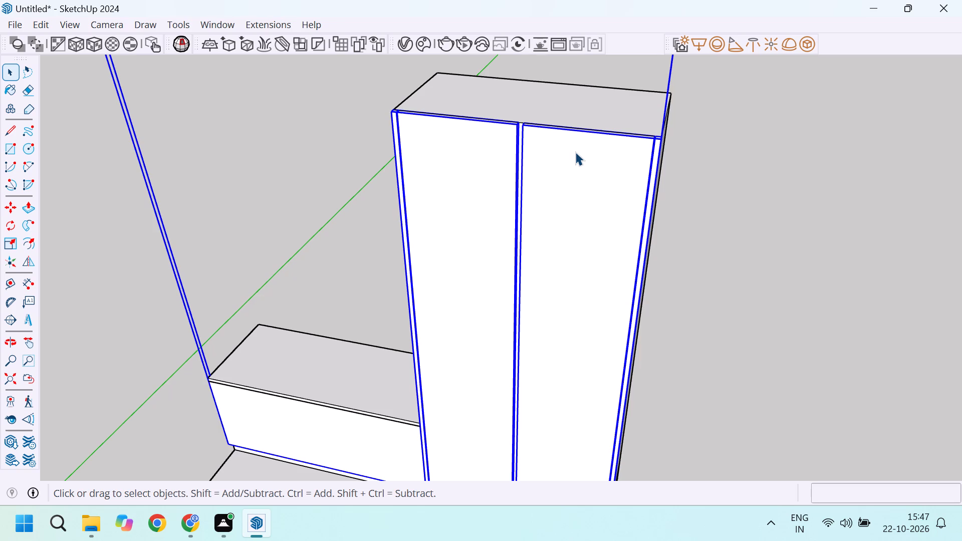
double_click(611, 223)
Inspect the front panels' top edges, the gap between them and their alignment down to the base.
middle_drag(697, 141, 689, 164)
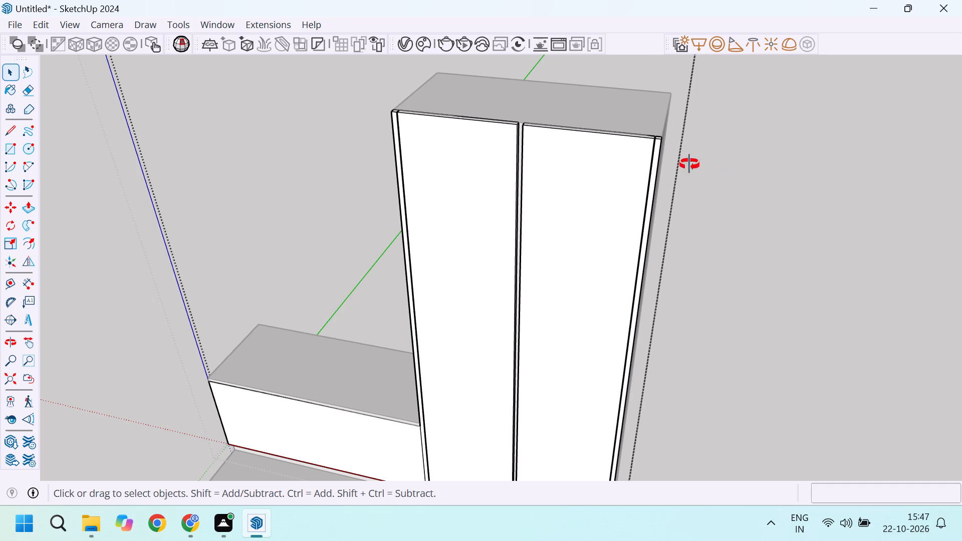
middle_drag(689, 164, 674, 212)
scroll(648, 180, up, 4)
scroll(603, 361, up, 5)
scroll(700, 248, down, 5)
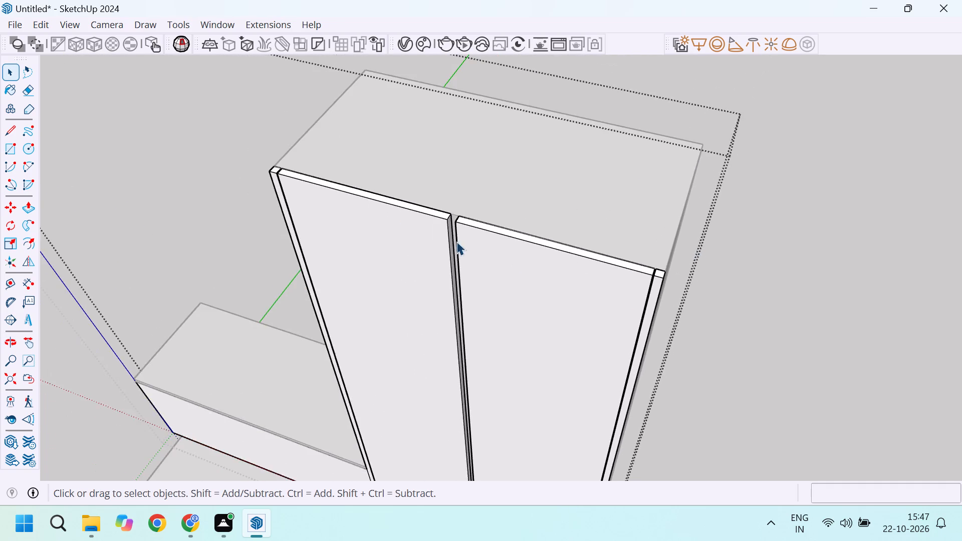
scroll(349, 181, up, 15)
scroll(281, 184, down, 14)
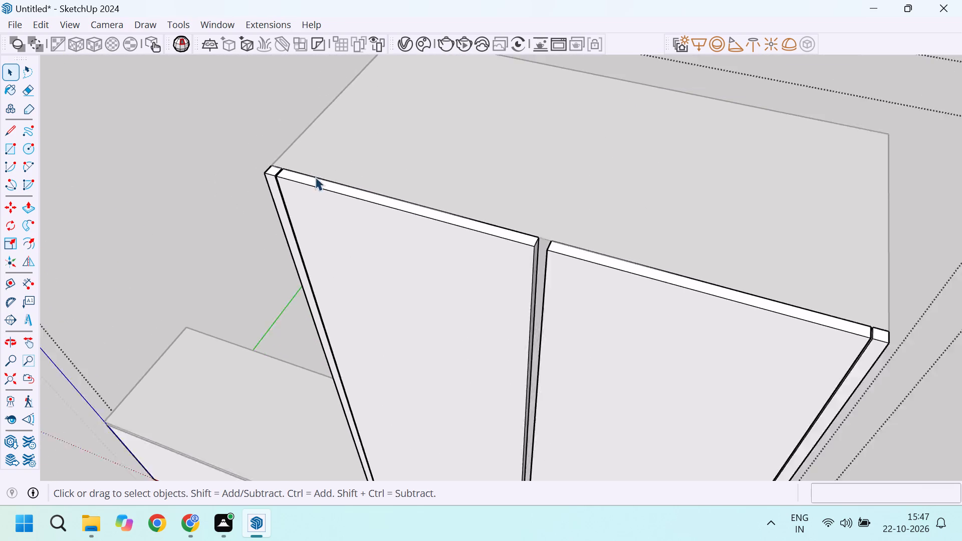
scroll(315, 177, down, 9)
scroll(462, 231, up, 10)
scroll(425, 265, up, 1)
middle_drag(430, 267, 515, 252)
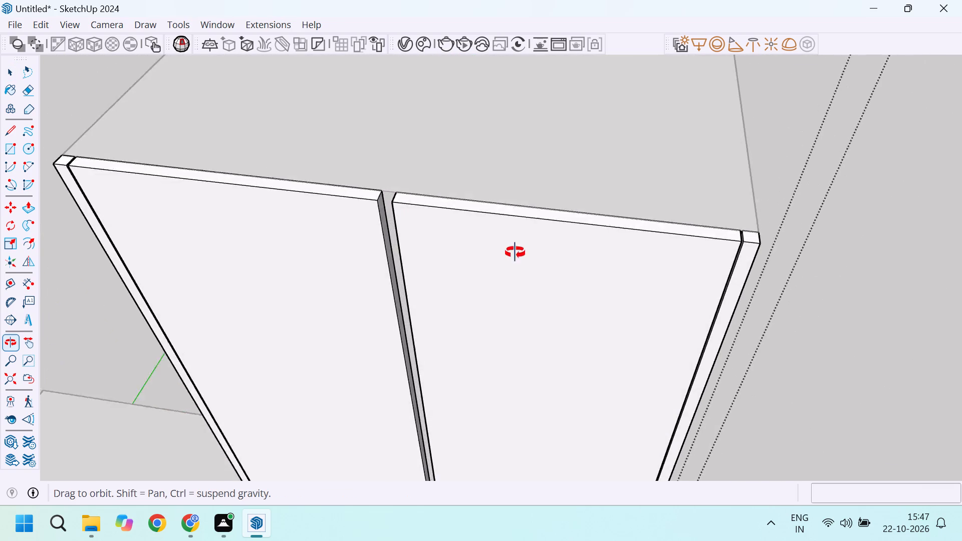
middle_drag(515, 252, 558, 203)
scroll(328, 198, up, 12)
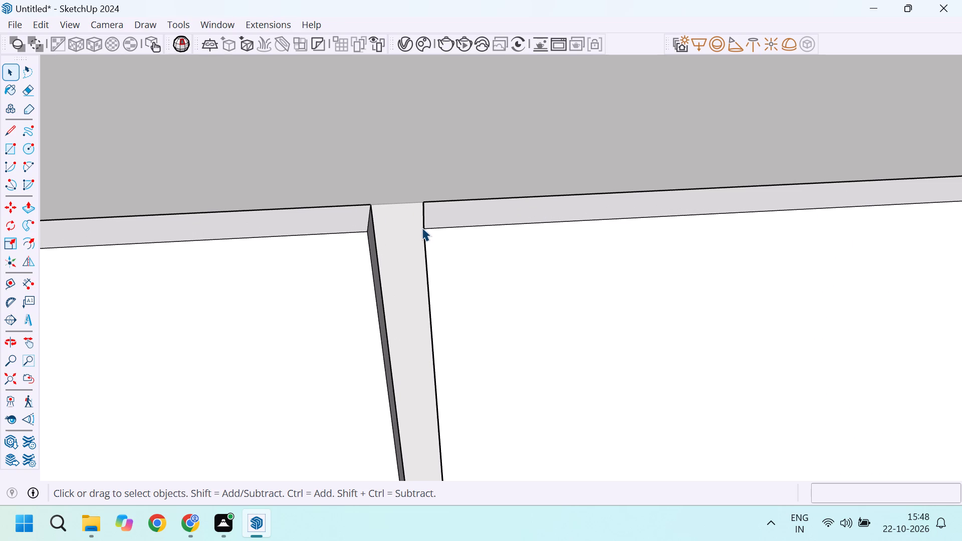
scroll(440, 214, down, 3)
scroll(390, 224, down, 20)
scroll(390, 224, down, 6)
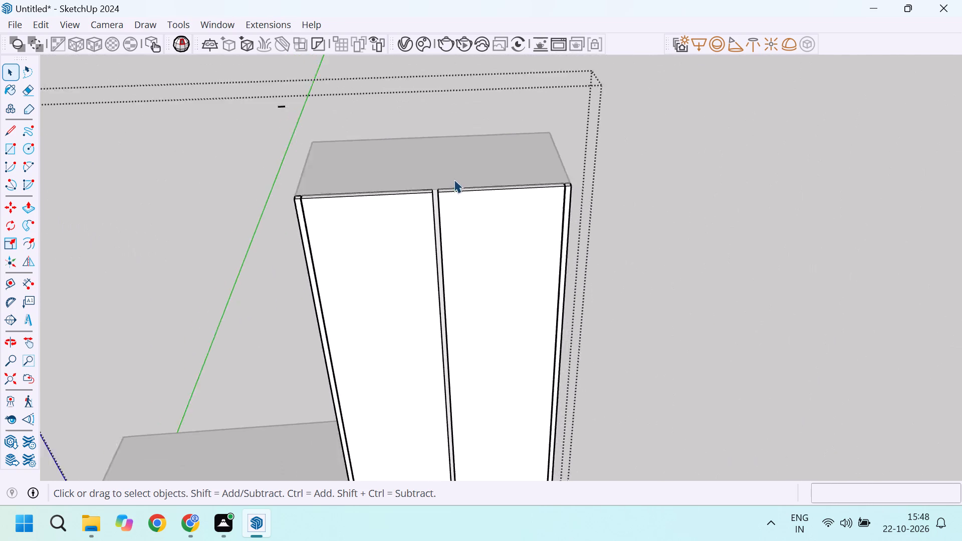
scroll(454, 179, down, 8)
scroll(456, 387, up, 10)
scroll(467, 380, down, 7)
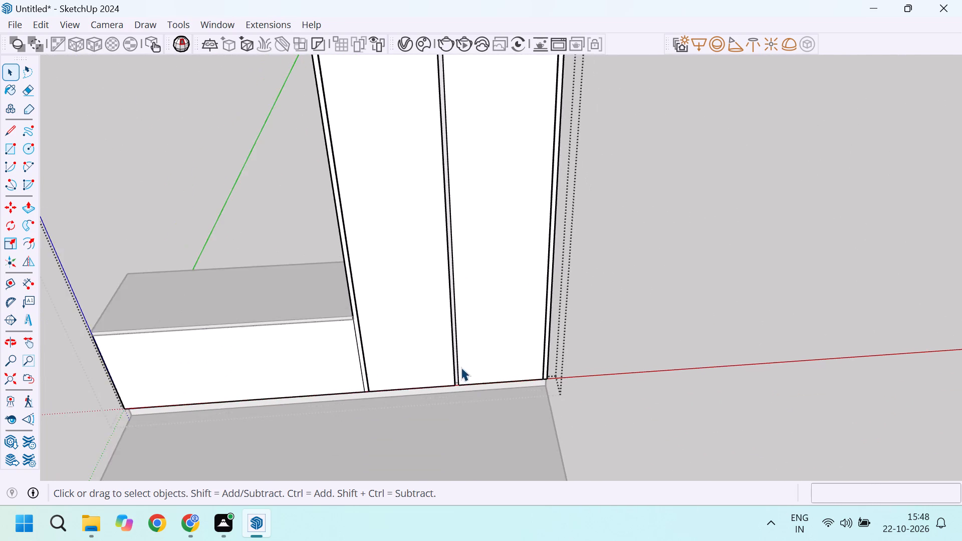
scroll(461, 367, down, 4)
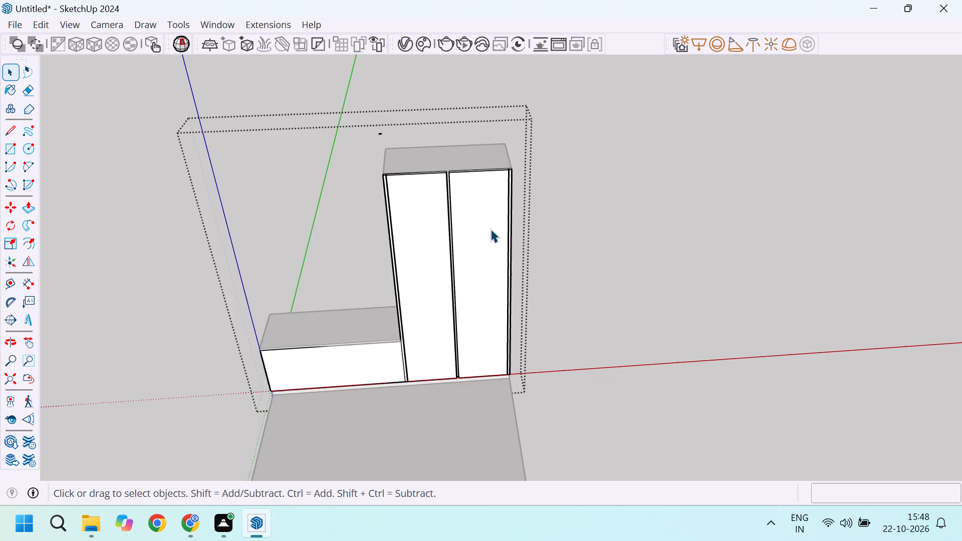
scroll(489, 222, up, 4)
scroll(456, 167, up, 10)
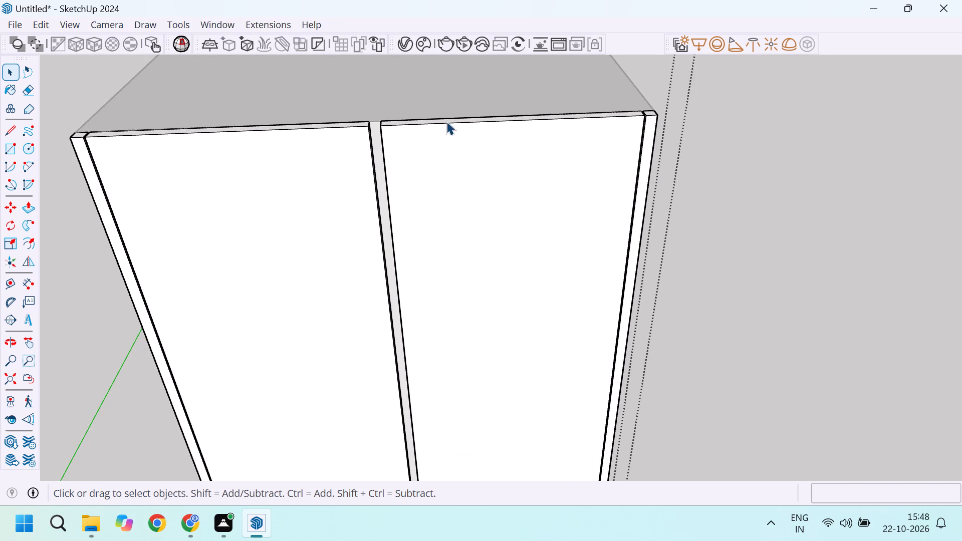
Copy the top front edge of the newly extruded tall door panel 1' straight down its face.
click(453, 123)
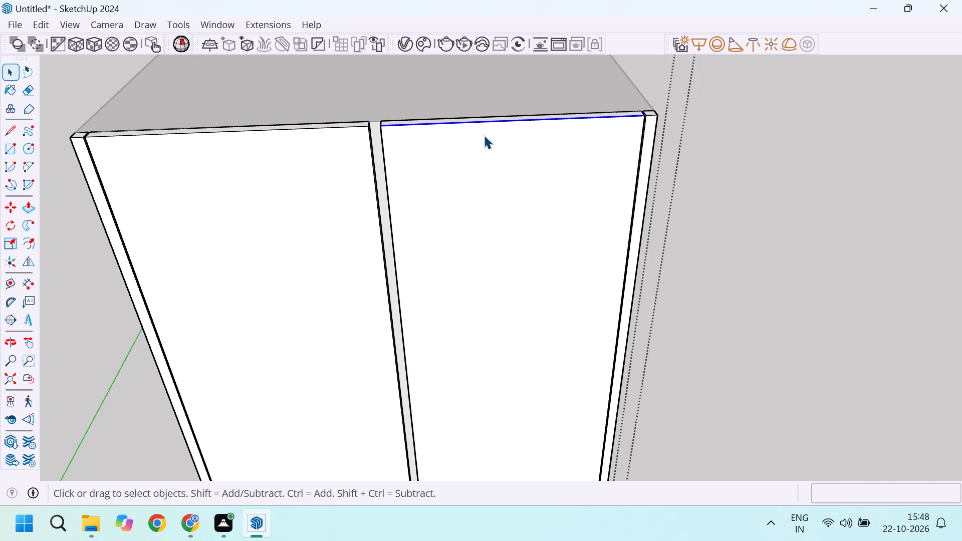
key(m)
scroll(486, 122, up, 3)
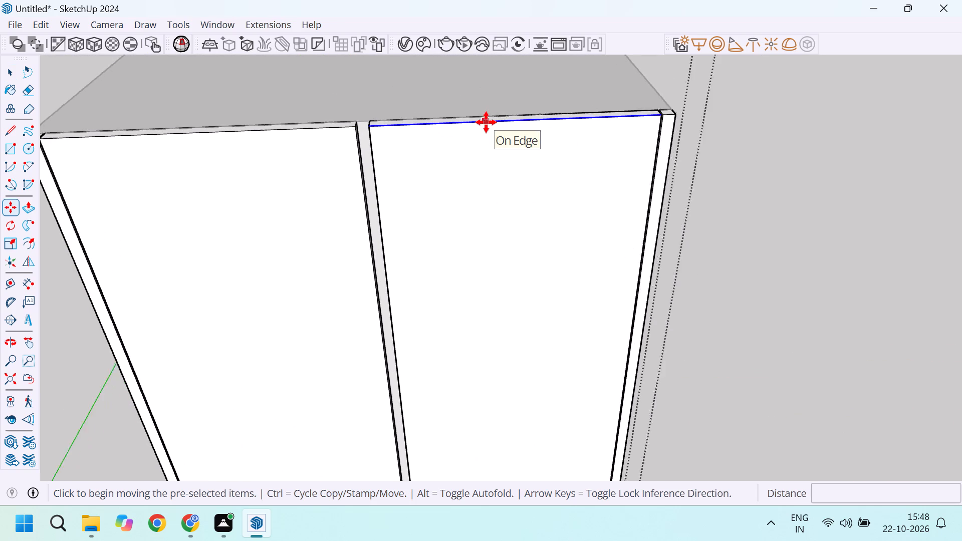
scroll(486, 122, up, 2)
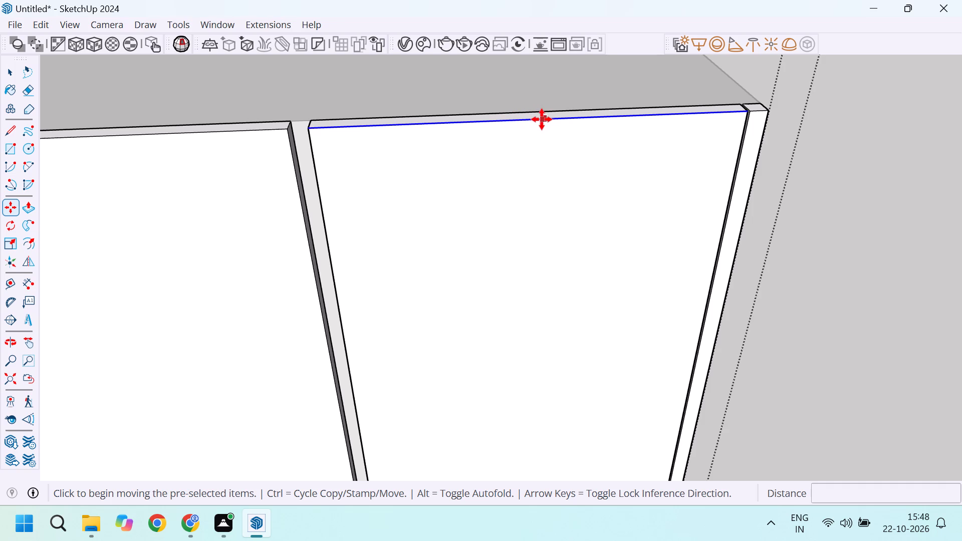
click(533, 119)
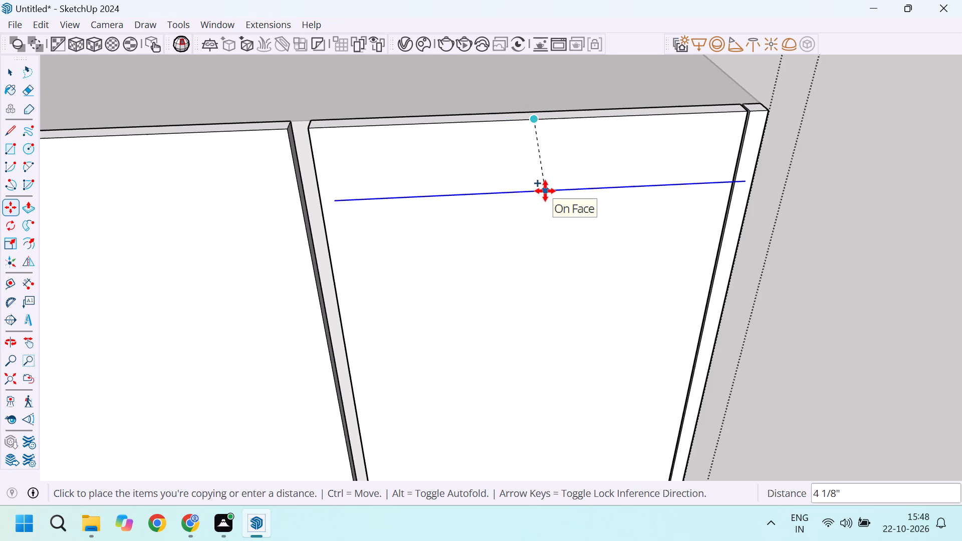
key(Up)
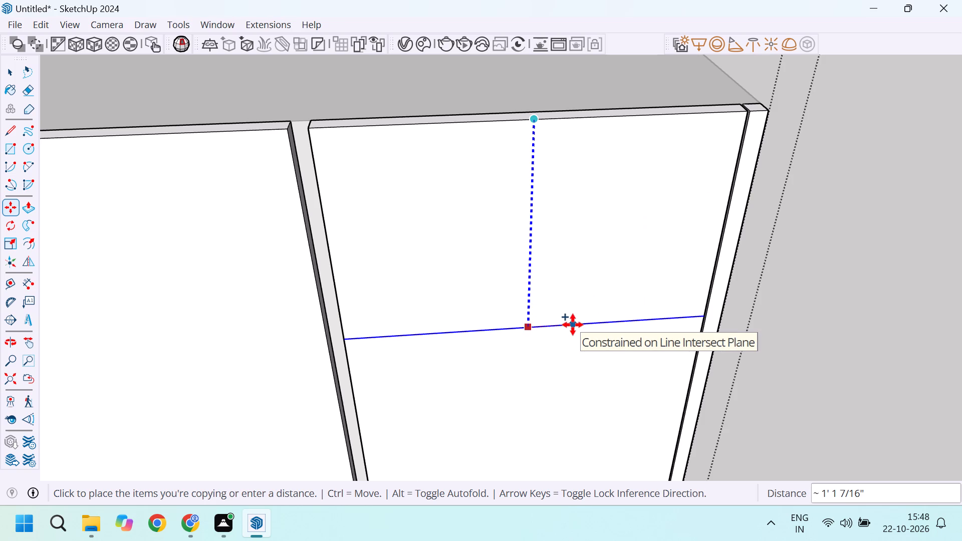
text(1')
key(Return)
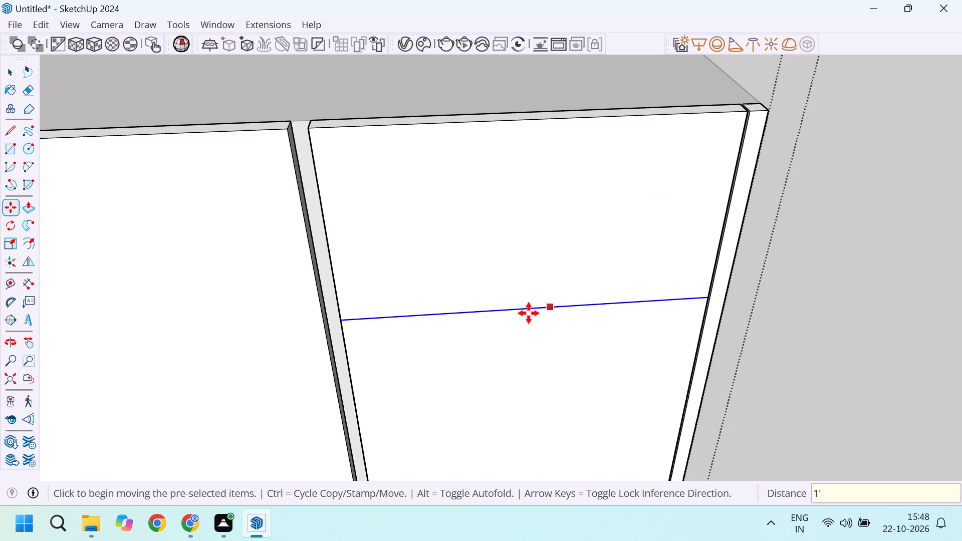
Copy the new dividing line on the door panel another 5' straight down.
click(529, 310)
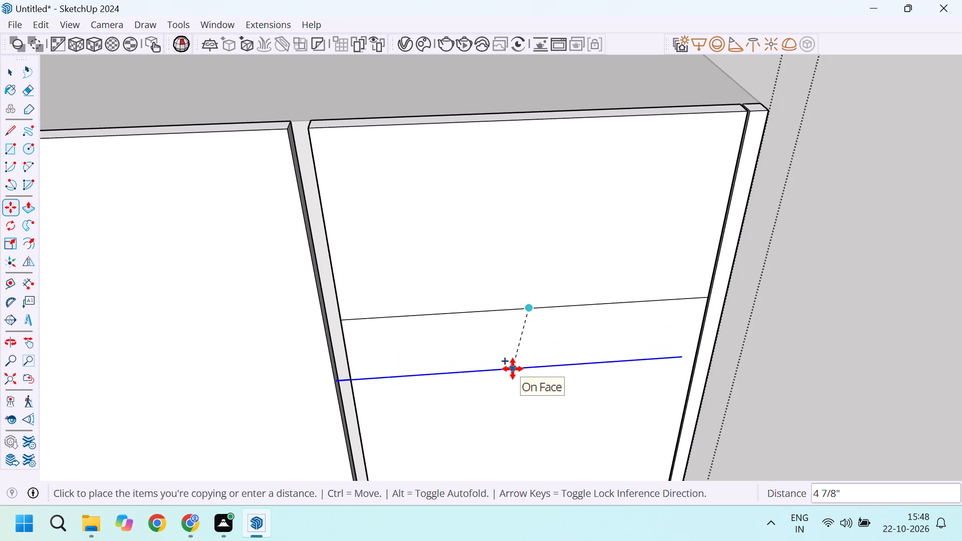
key(Up)
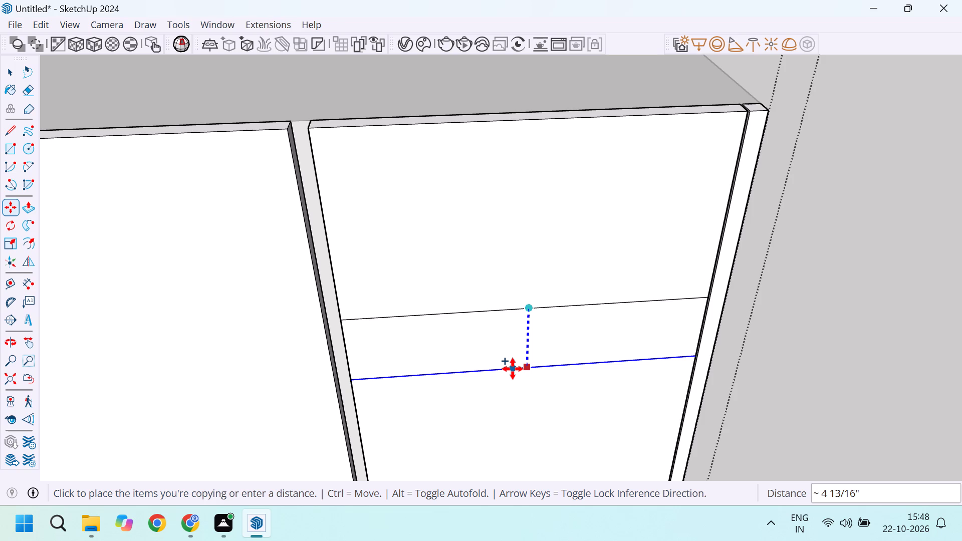
text(5')
key(Return)
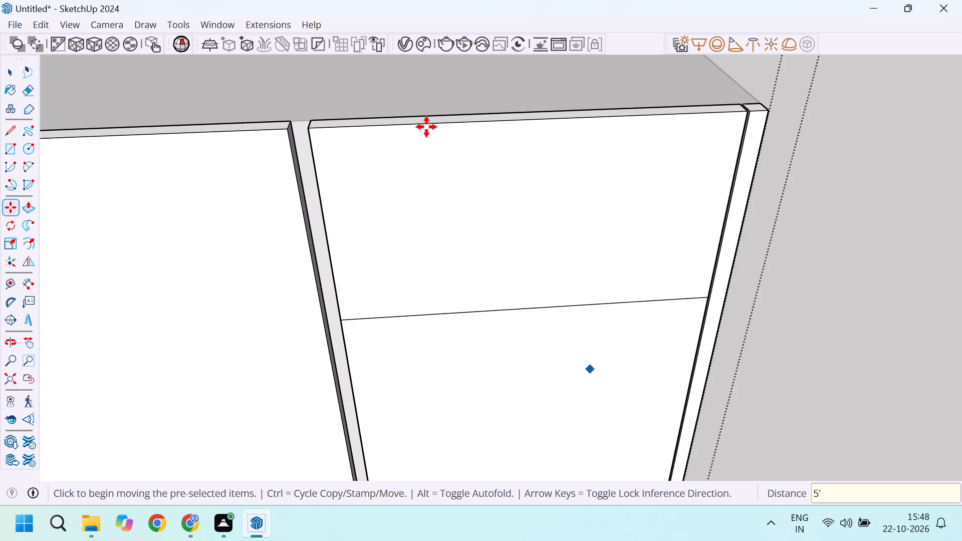
scroll(417, 112, down, 20)
scroll(417, 112, down, 8)
scroll(504, 406, up, 5)
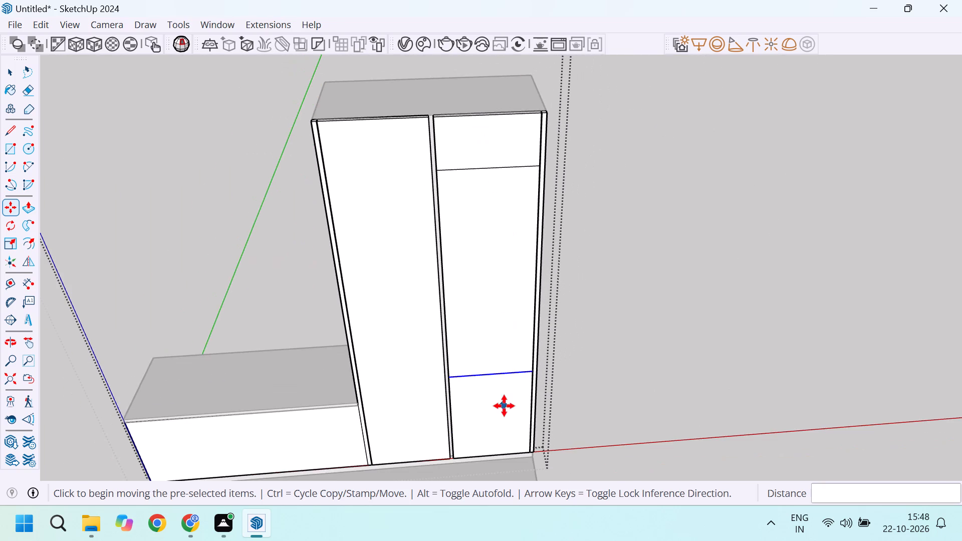
middle_drag(491, 388, 477, 309)
scroll(477, 289, down, 6)
scroll(497, 325, down, 3)
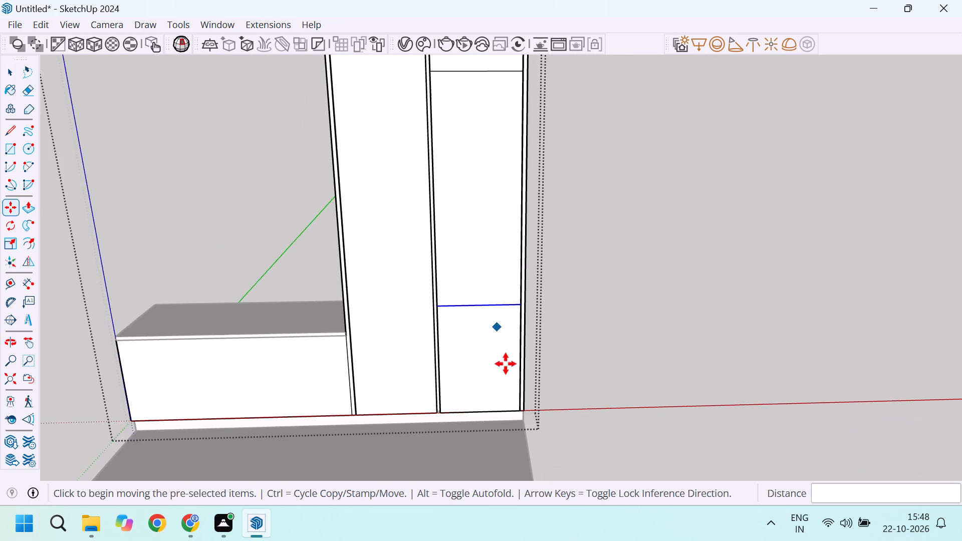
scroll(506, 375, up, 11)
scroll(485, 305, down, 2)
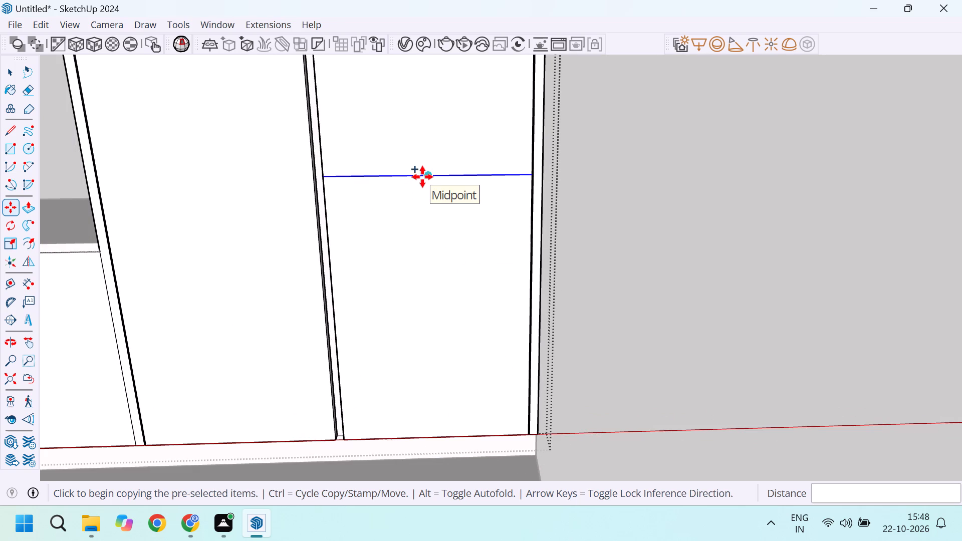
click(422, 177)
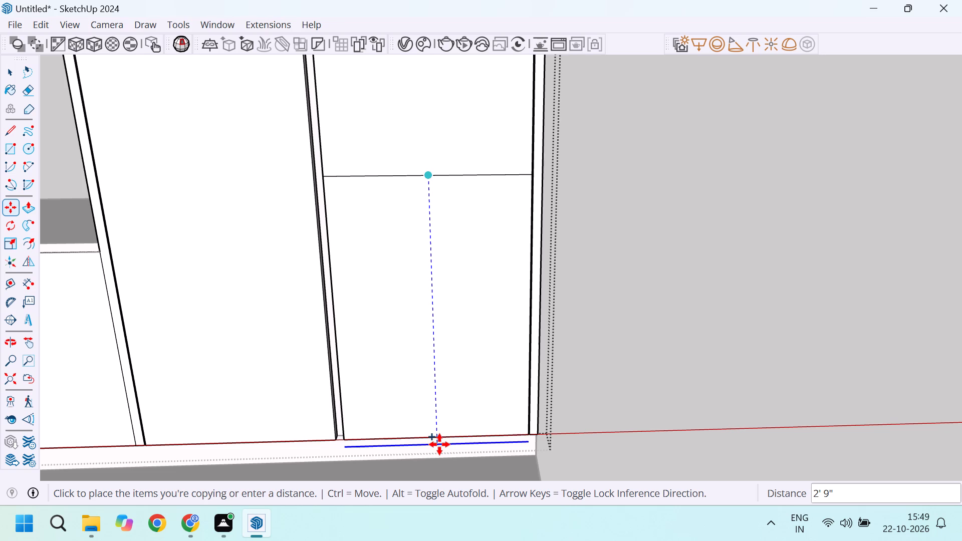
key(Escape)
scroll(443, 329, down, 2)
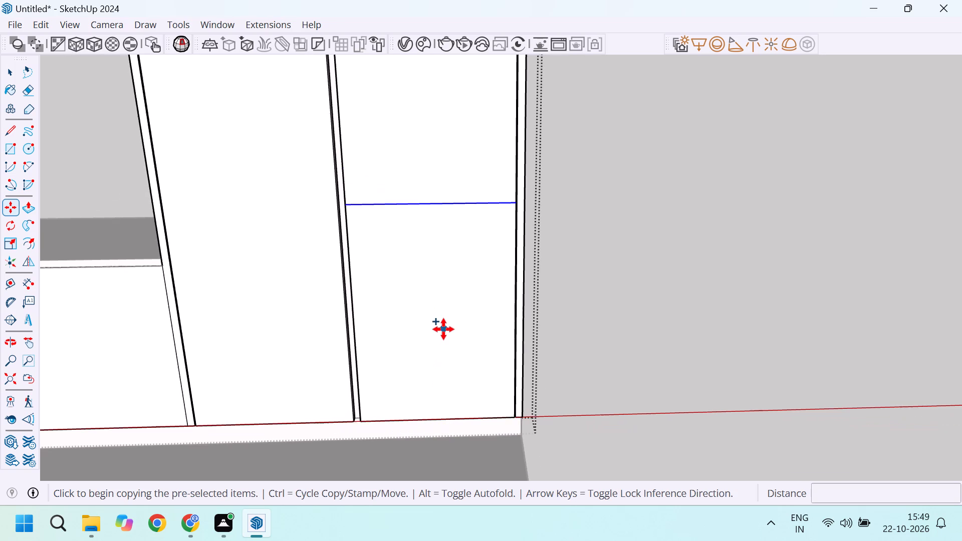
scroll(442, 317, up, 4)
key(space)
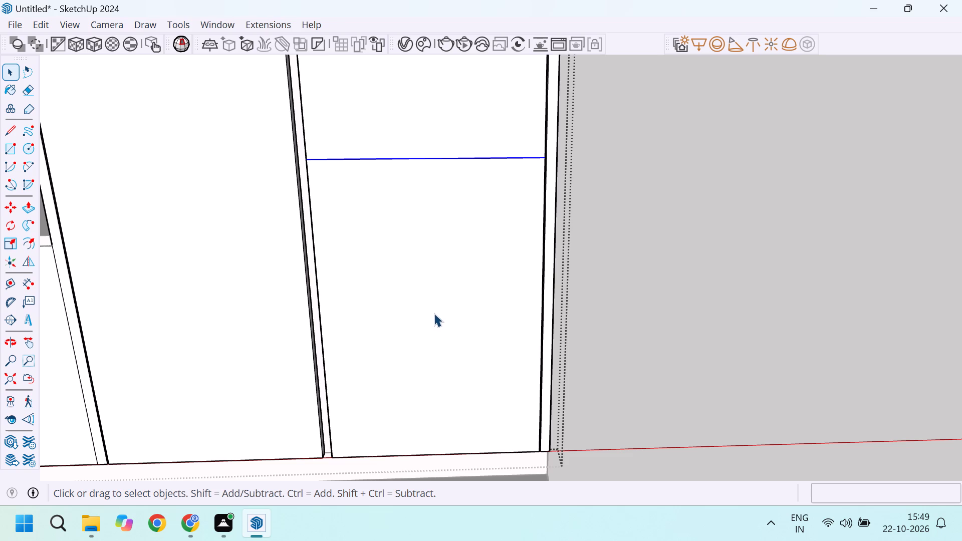
Examine the lower dividing line on the tall door panel and where it meets the panel's side edge.
scroll(490, 157, up, 3)
scroll(472, 204, down, 3)
scroll(412, 170, up, 3)
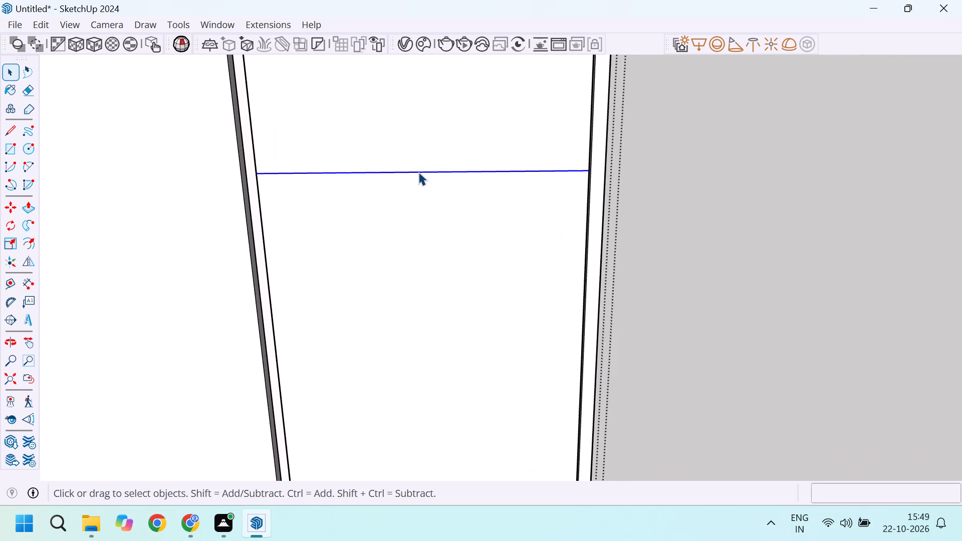
scroll(435, 217, down, 7)
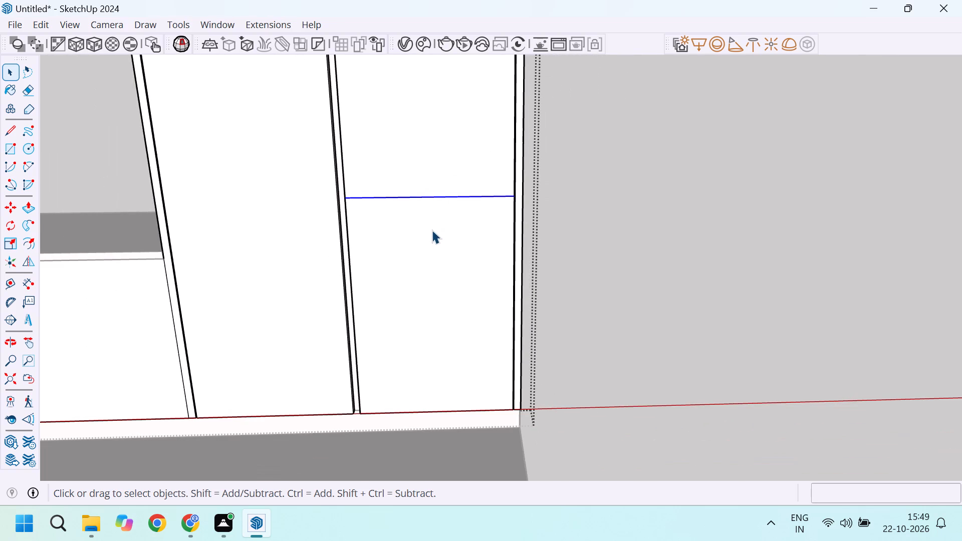
scroll(432, 230, down, 3)
scroll(436, 250, up, 2)
scroll(512, 177, up, 14)
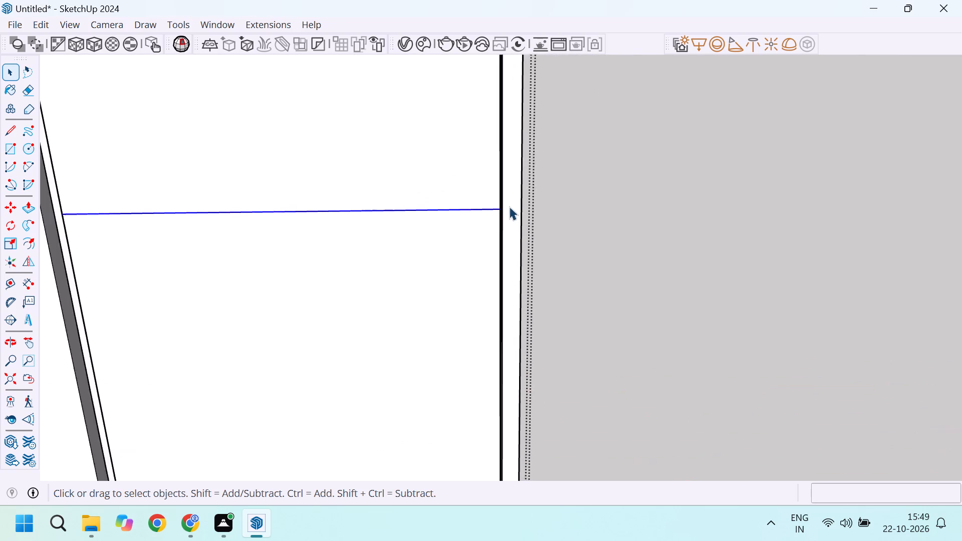
scroll(509, 206, up, 12)
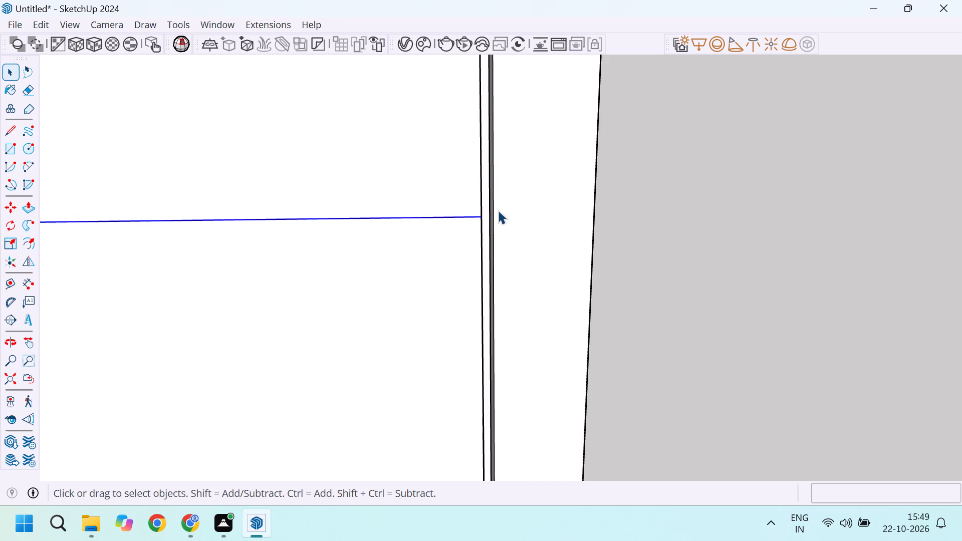
scroll(430, 198, up, 3)
scroll(497, 230, down, 2)
scroll(419, 224, down, 4)
scroll(271, 225, down, 4)
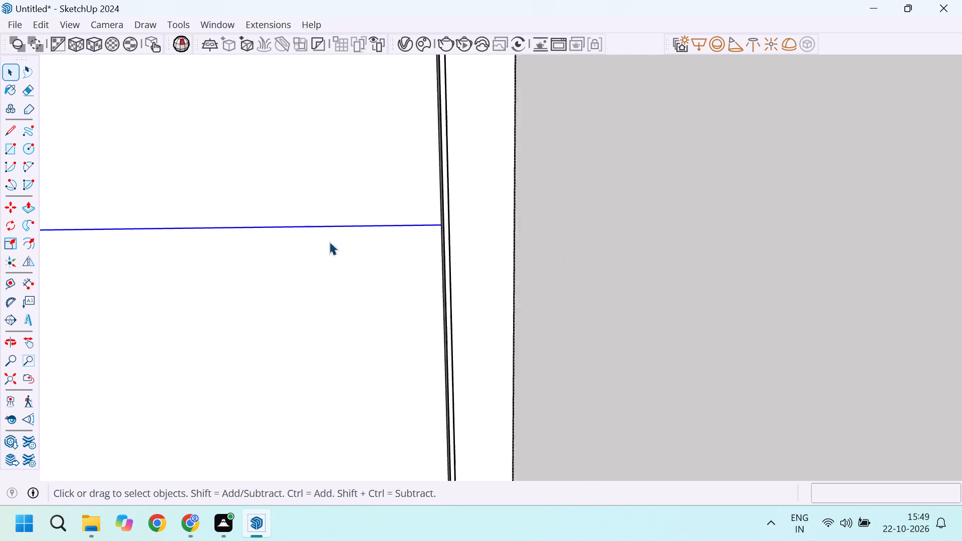
scroll(329, 241, down, 20)
scroll(329, 241, down, 3)
scroll(299, 281, up, 9)
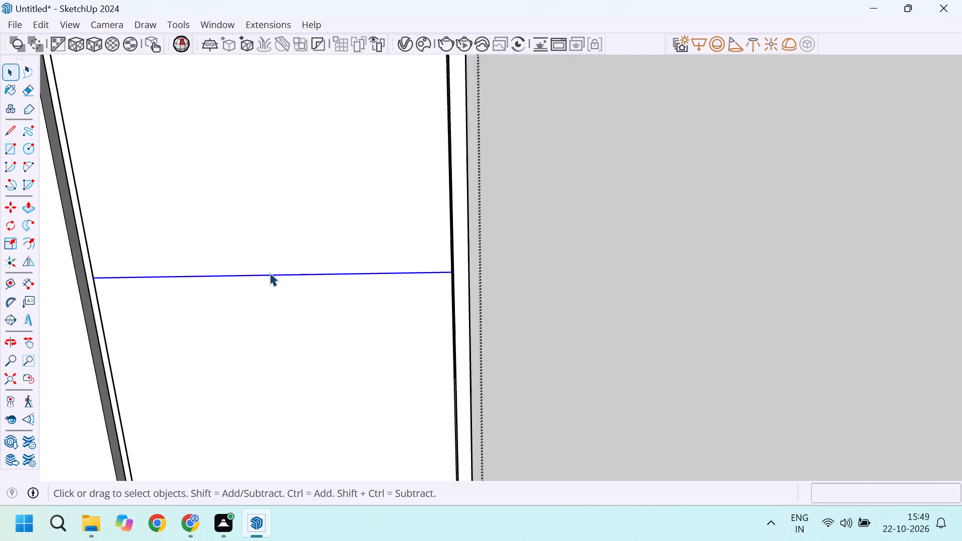
Copy the lower dividing line on the door panel 2 mm straight up.
scroll(266, 274, down, 3)
key(m)
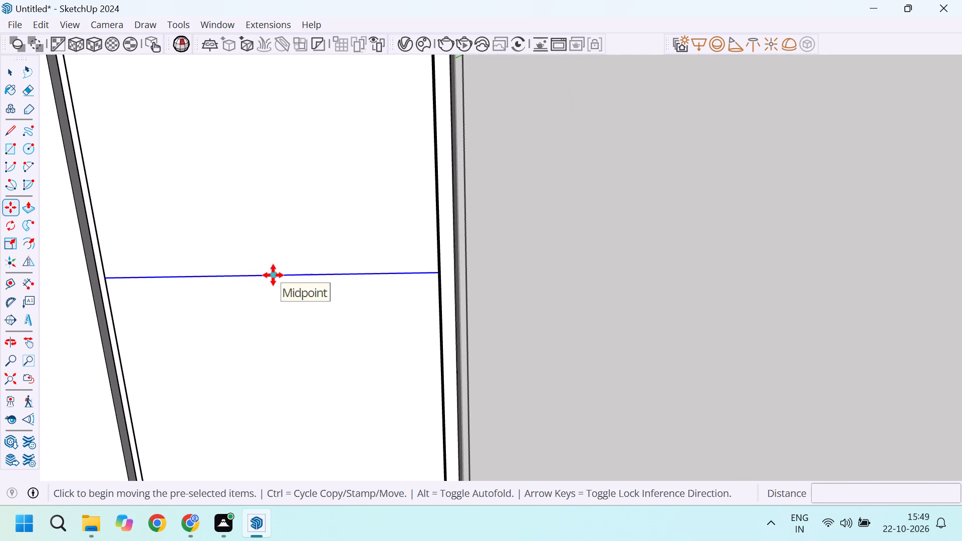
click(273, 275)
text(2mm)
key(Return)
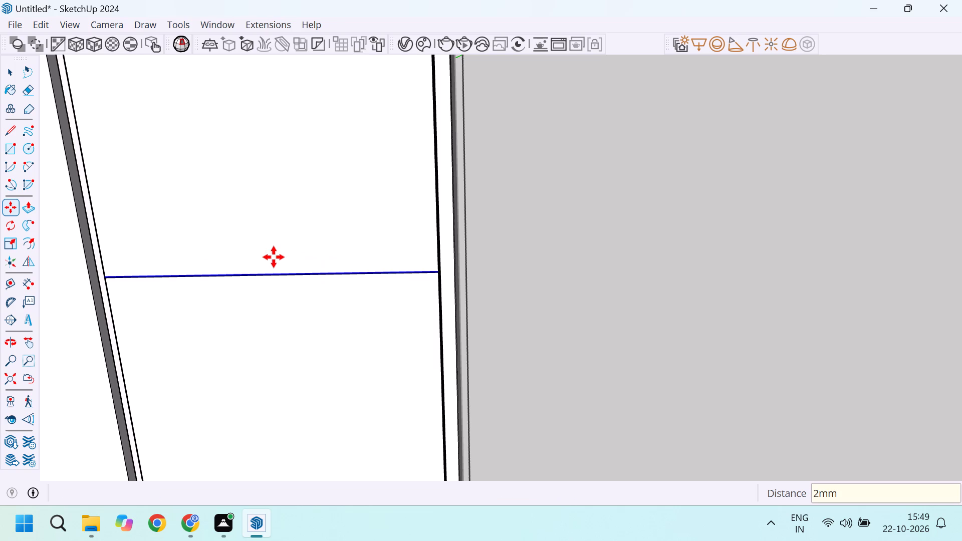
Copy the raised line 4 mm straight down the panel face, past the original dividing line.
scroll(303, 273, up, 17)
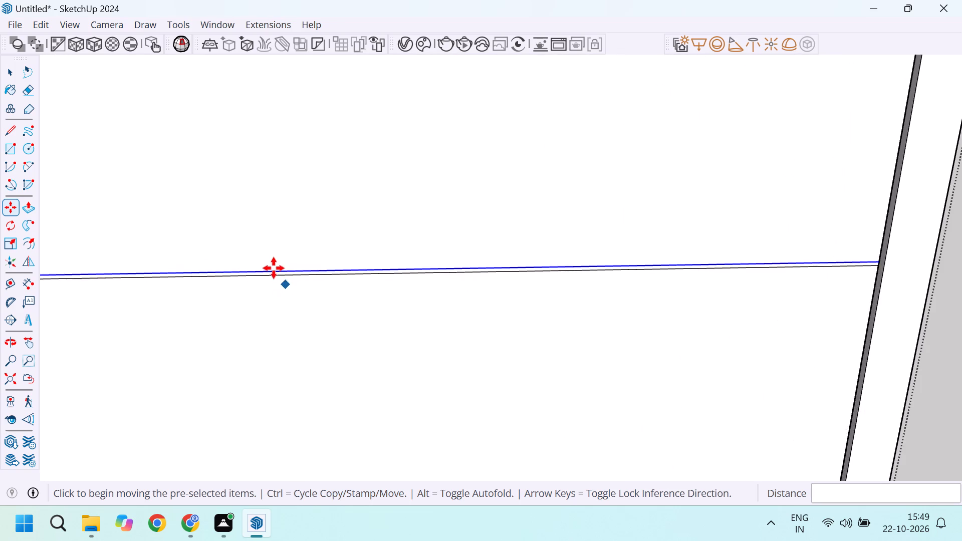
click(307, 270)
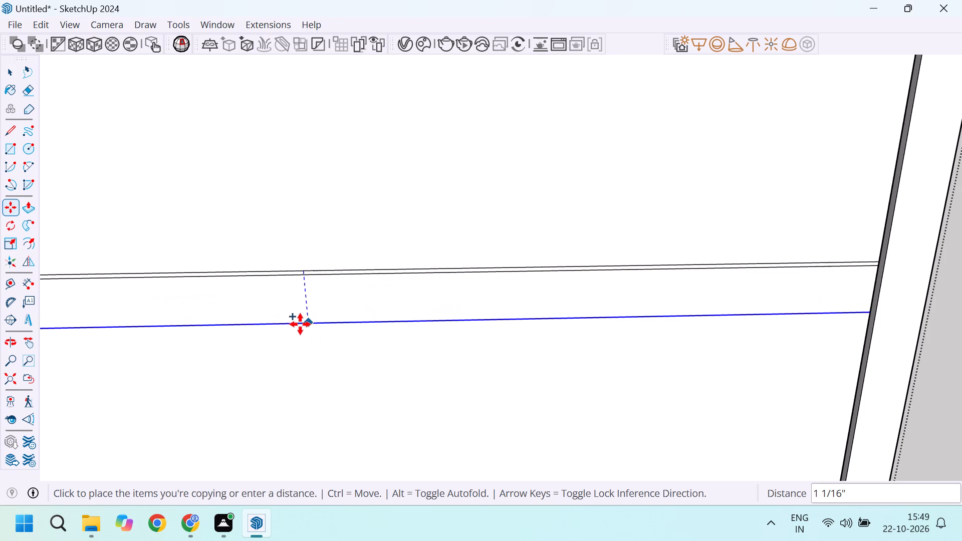
middle_drag(289, 294, 314, 186)
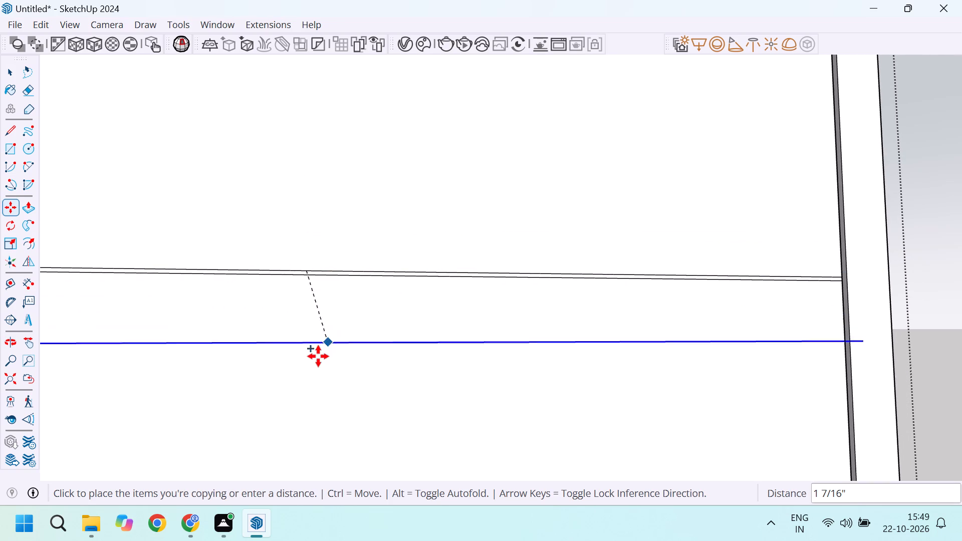
text(4mm)
key(Return)
key(space)
Delete the original middle dividing line, leaving a 4 mm strip across the door panel.
scroll(284, 262, up, 4)
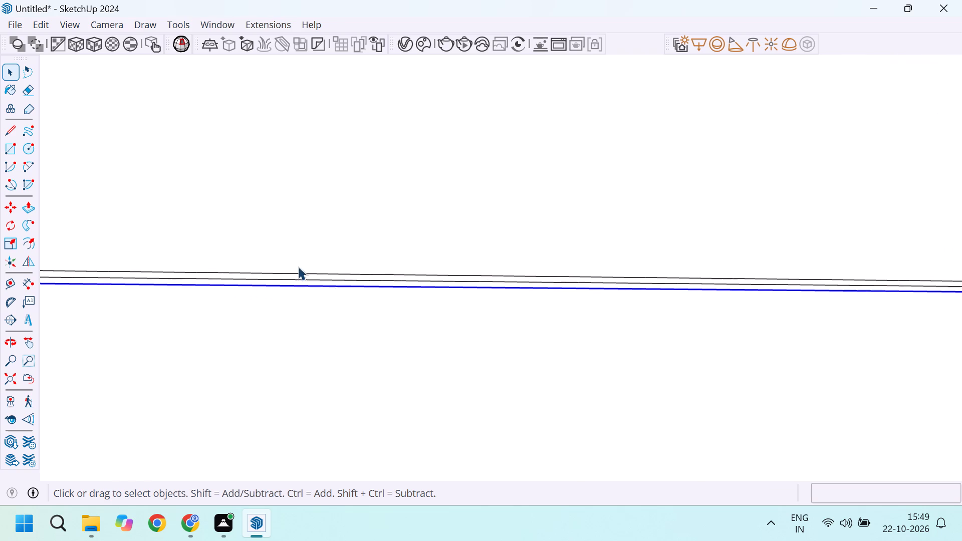
scroll(298, 274, up, 2)
click(302, 279)
key(Delete)
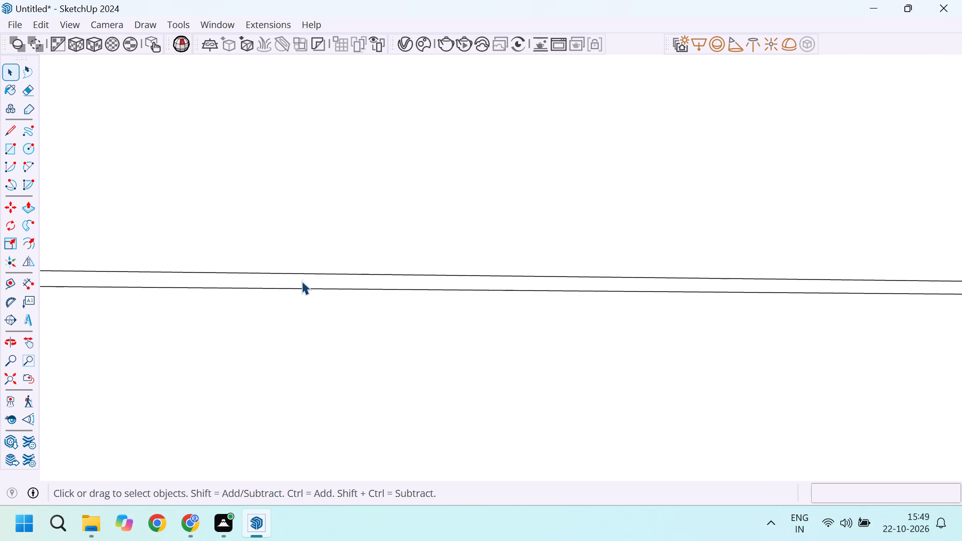
Push the 4 mm strip 1" back through the door panel to cut a horizontal gap.
key(p)
click(312, 280)
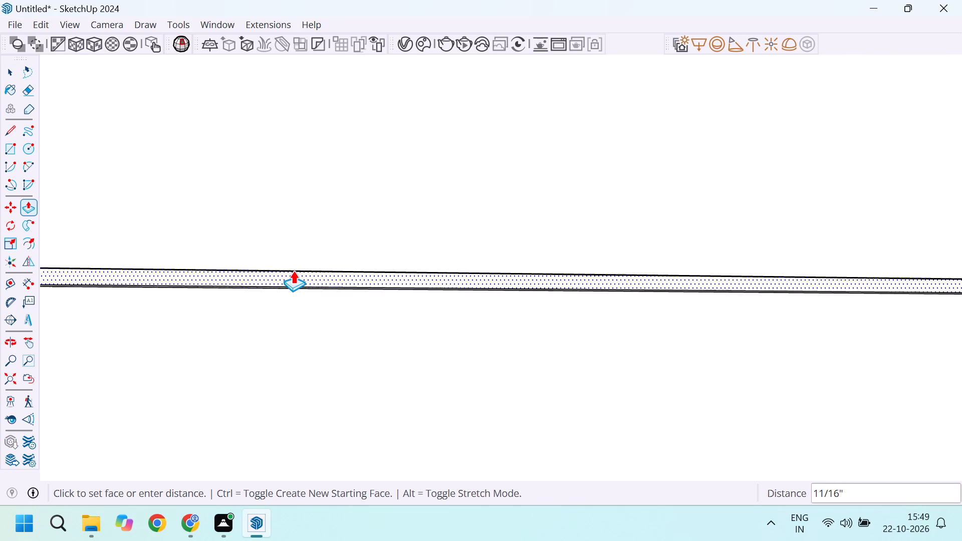
scroll(294, 277, down, 17)
scroll(728, 271, up, 5)
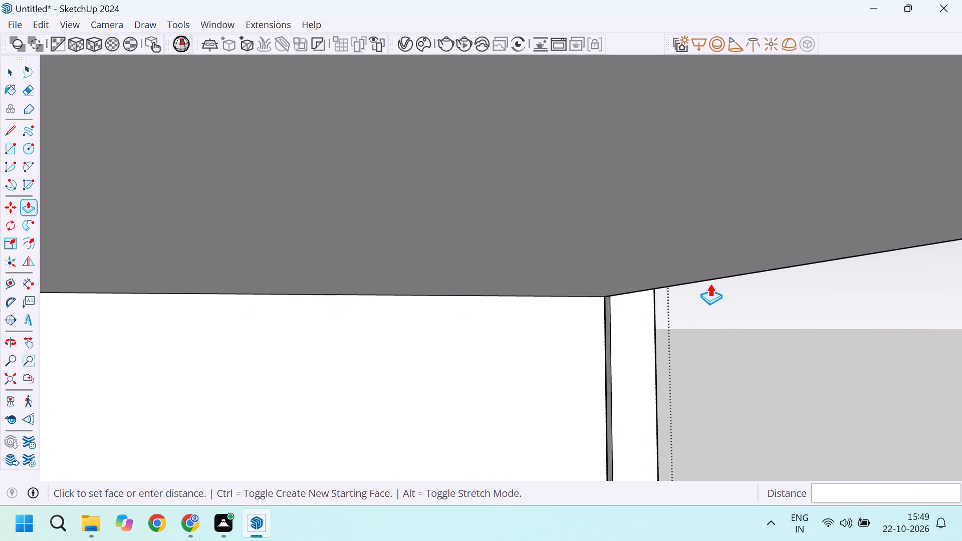
middle_drag(672, 317, 564, 379)
scroll(671, 317, up, 1)
scroll(665, 273, down, 5)
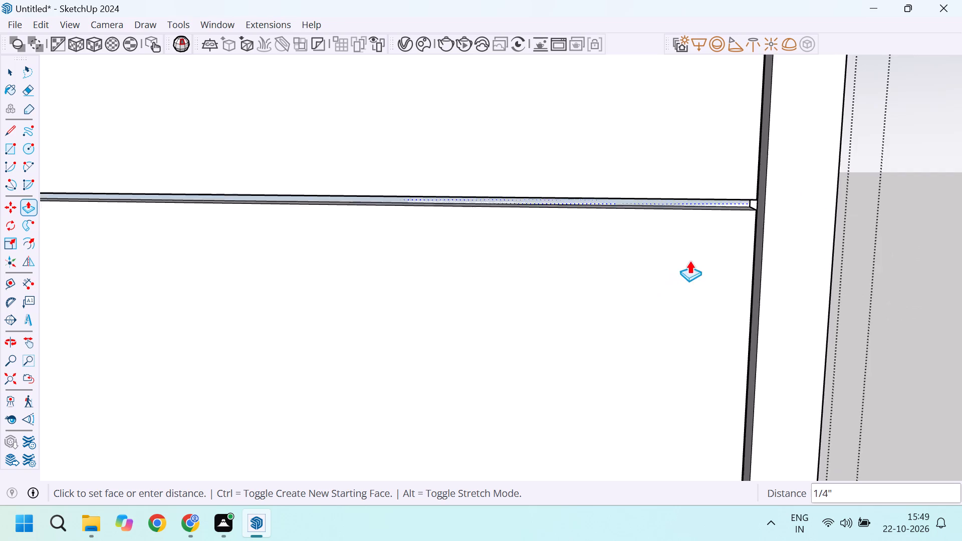
scroll(754, 221, up, 5)
scroll(740, 203, up, 19)
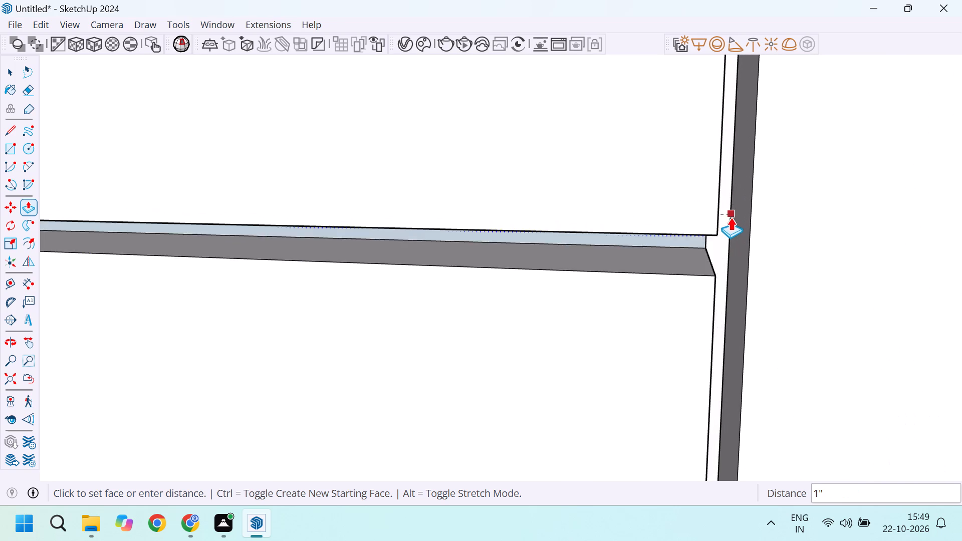
click(719, 229)
scroll(606, 236, down, 11)
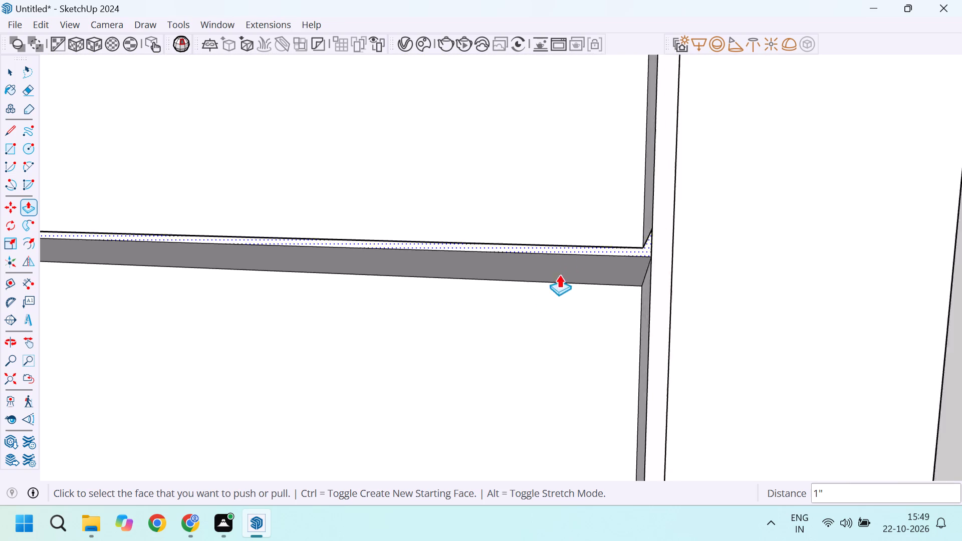
scroll(559, 275, down, 20)
scroll(559, 275, down, 17)
Inspect the new horizontal gap and its corner at the door panel's side edge.
key(space)
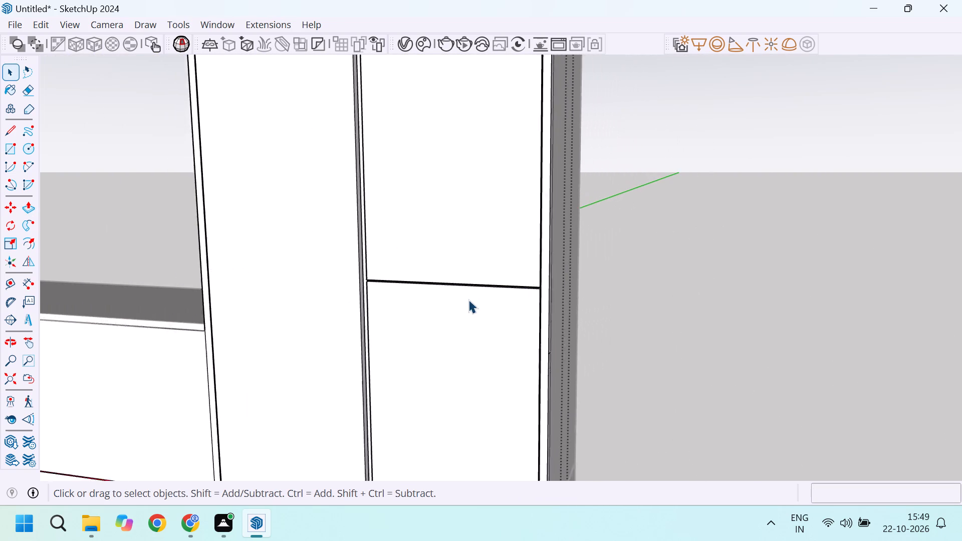
scroll(443, 285, up, 5)
scroll(516, 326, down, 10)
scroll(513, 306, up, 4)
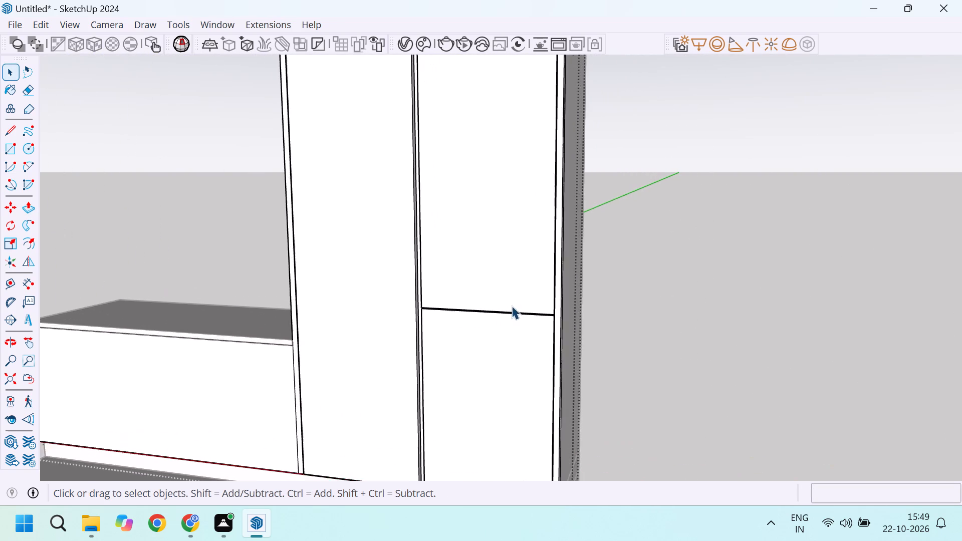
scroll(512, 306, up, 18)
scroll(570, 334, down, 5)
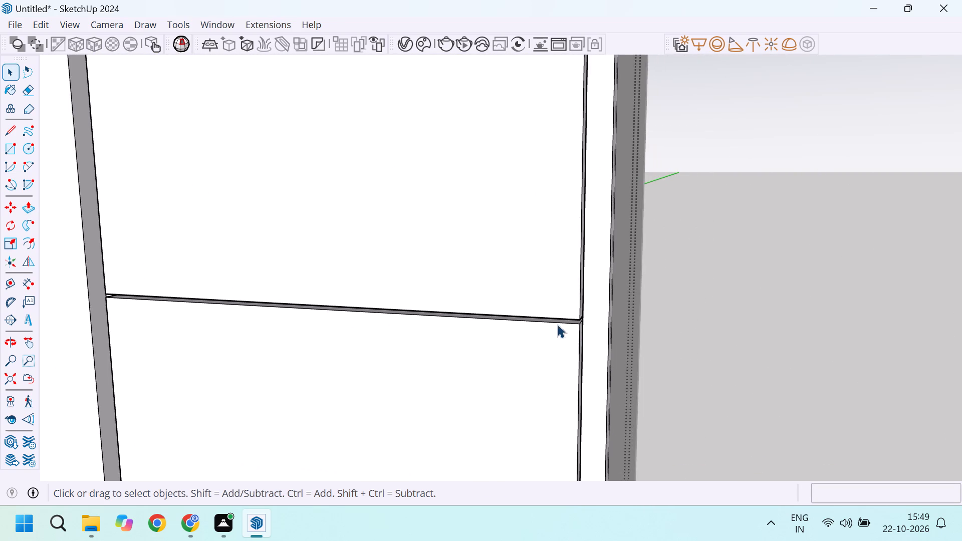
scroll(558, 323, up, 12)
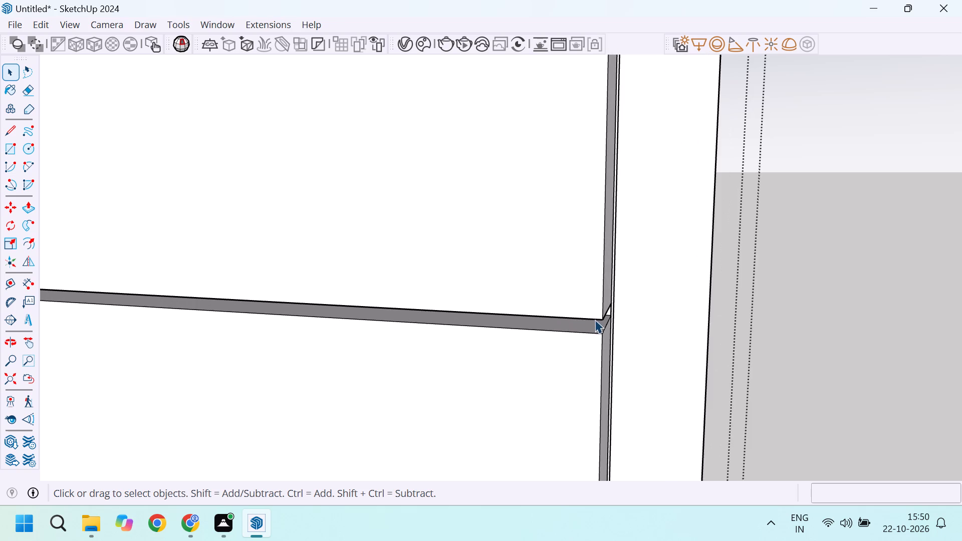
scroll(602, 329, down, 1)
scroll(605, 322, up, 16)
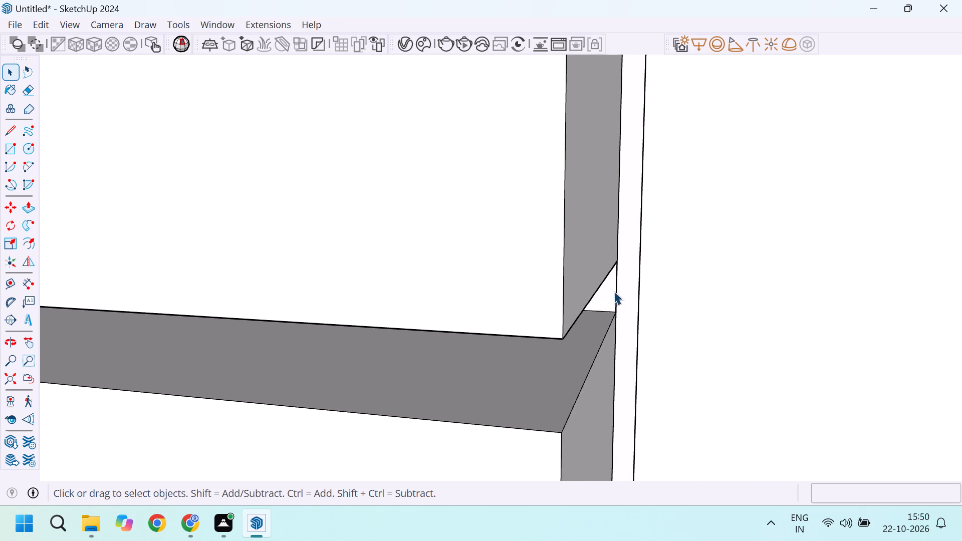
scroll(576, 321, down, 2)
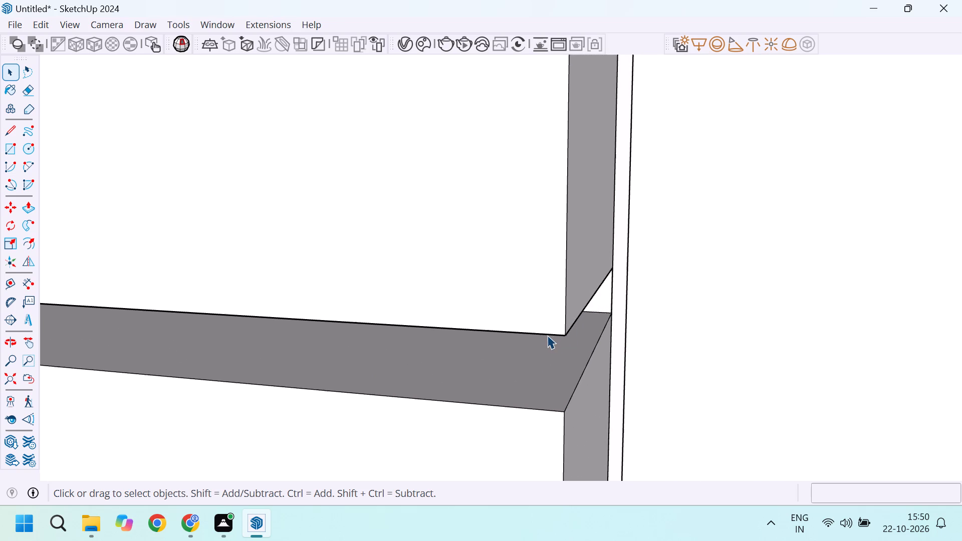
click(546, 334)
scroll(564, 370, down, 3)
scroll(565, 392, up, 1)
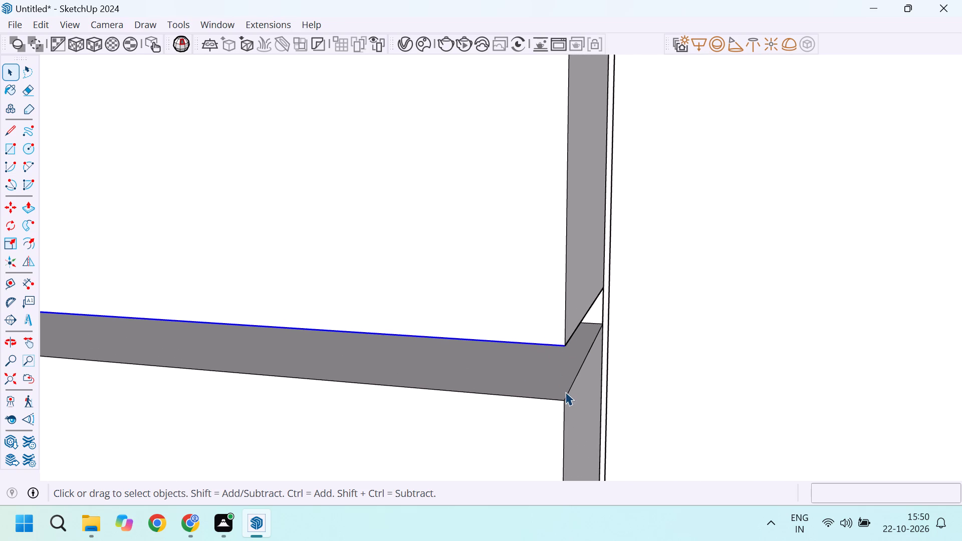
scroll(565, 392, up, 1)
scroll(567, 388, down, 5)
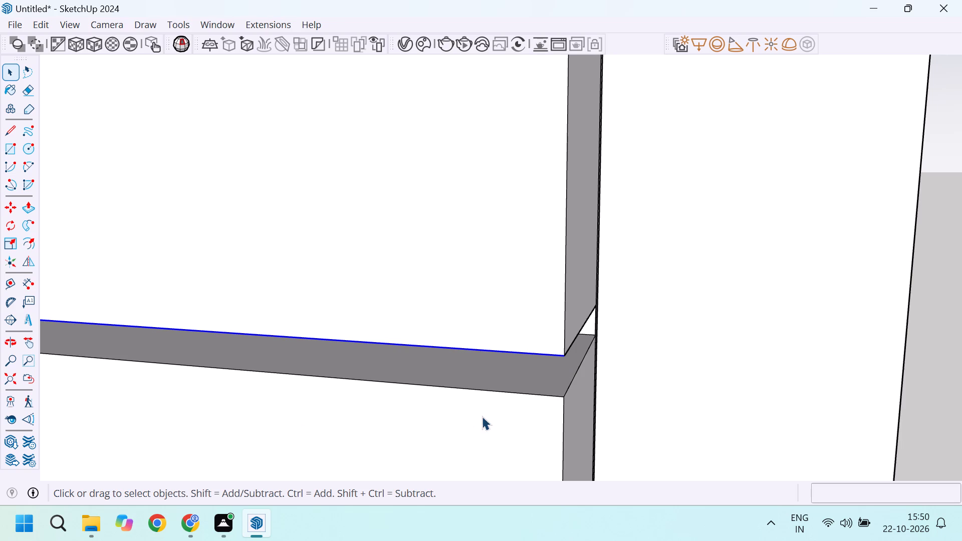
scroll(561, 391, down, 3)
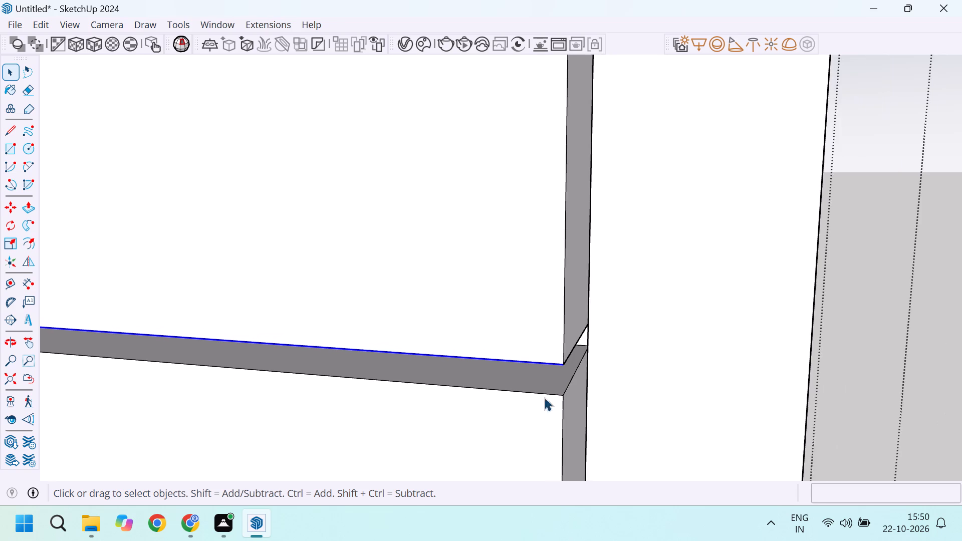
scroll(510, 407, down, 12)
key(Escape)
Open the tall unit's front panel group for editing and delete the stray short line floating above the cabinet.
scroll(601, 383, down, 18)
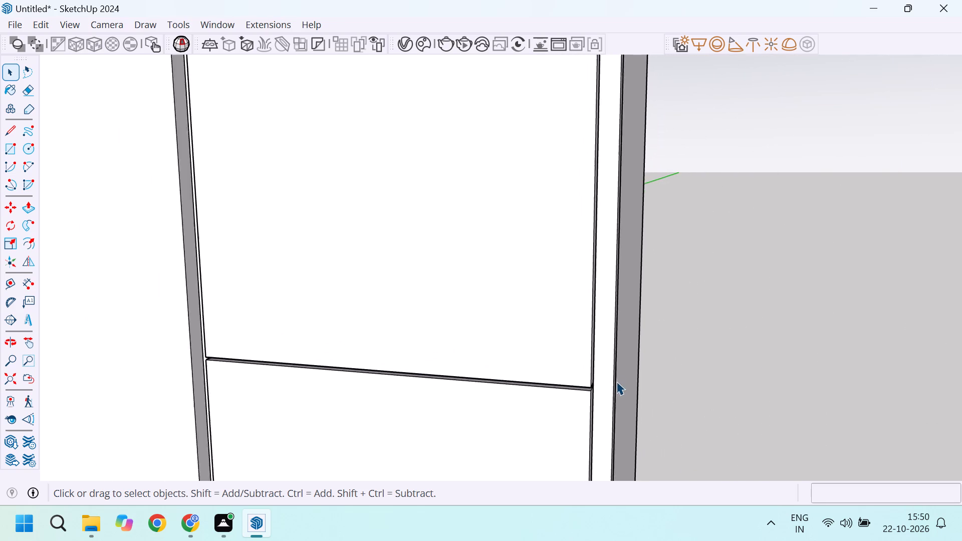
scroll(616, 381, down, 6)
scroll(529, 406, down, 8)
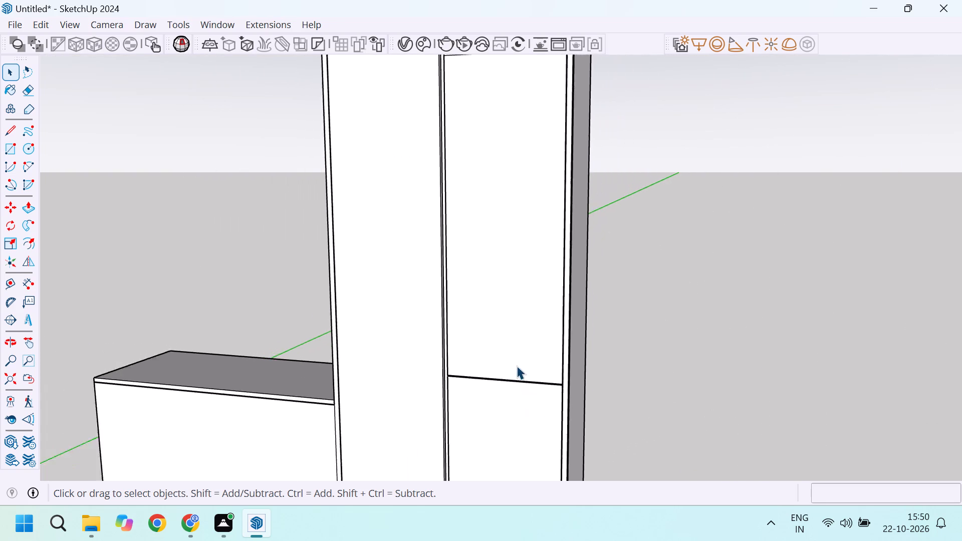
middle_drag(526, 387, 555, 369)
scroll(538, 359, down, 5)
scroll(564, 140, up, 7)
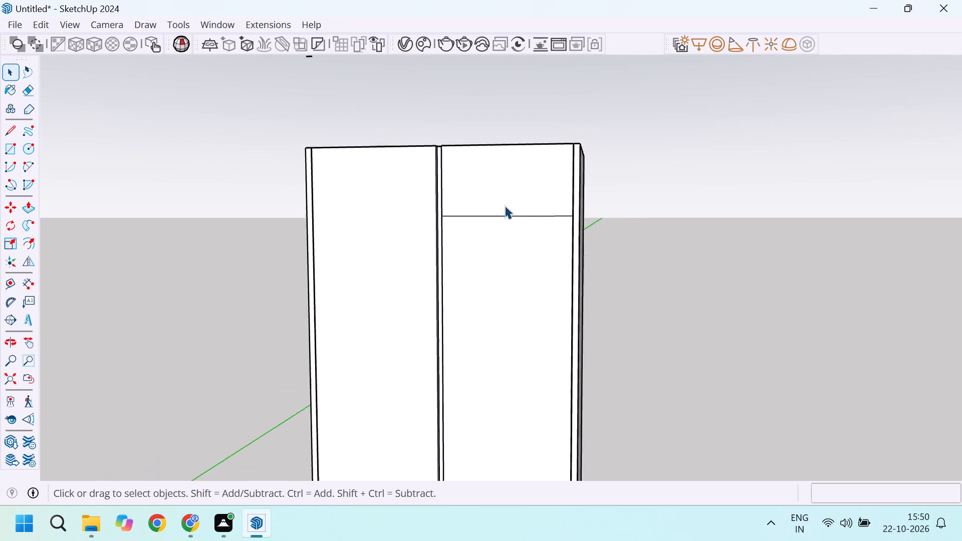
scroll(505, 205, up, 8)
click(511, 223)
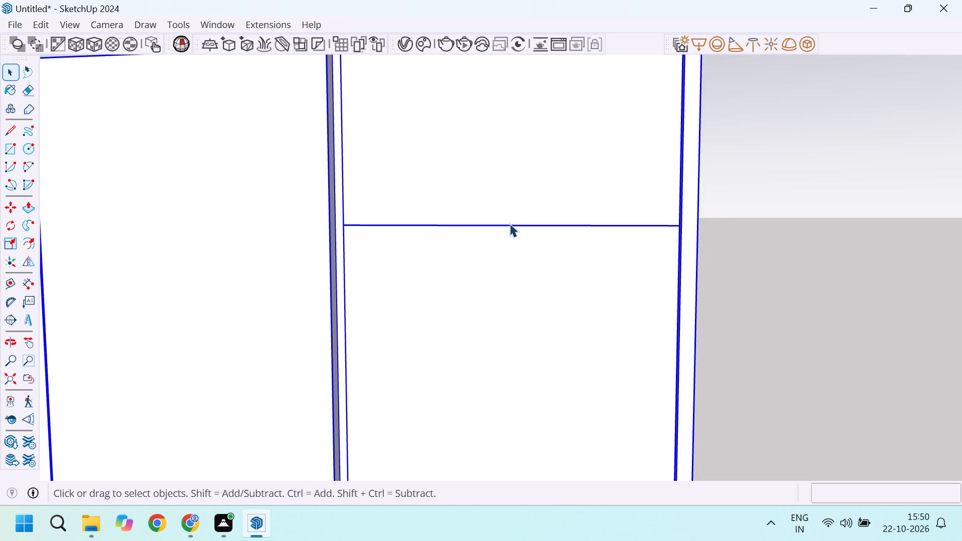
double_click(510, 223)
scroll(511, 227, down, 17)
scroll(506, 225, up, 6)
scroll(494, 238, down, 5)
scroll(338, 120, up, 4)
drag(350, 124, 425, 158)
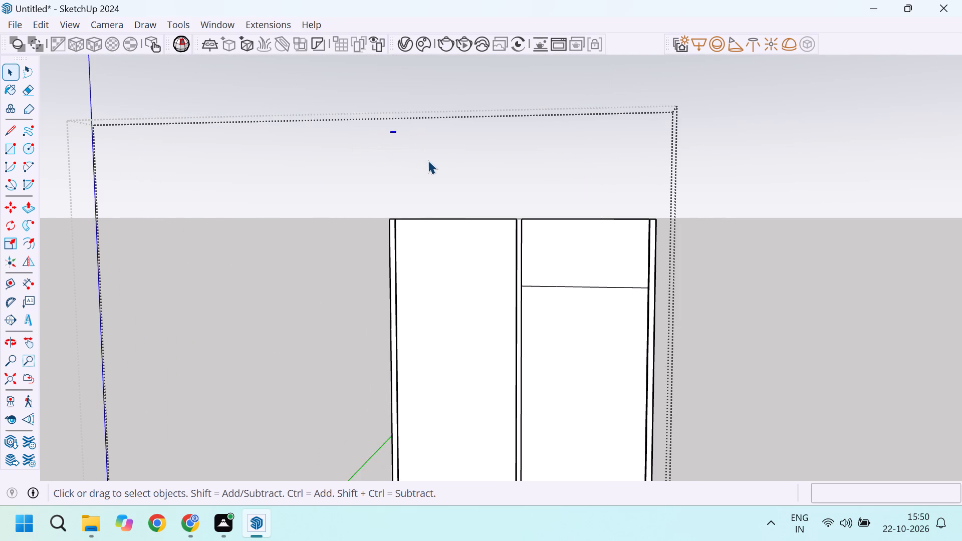
key(Delete)
Copy the upper dividing line of the divided door panel 2 mm straight up the panel face.
scroll(602, 270, up, 8)
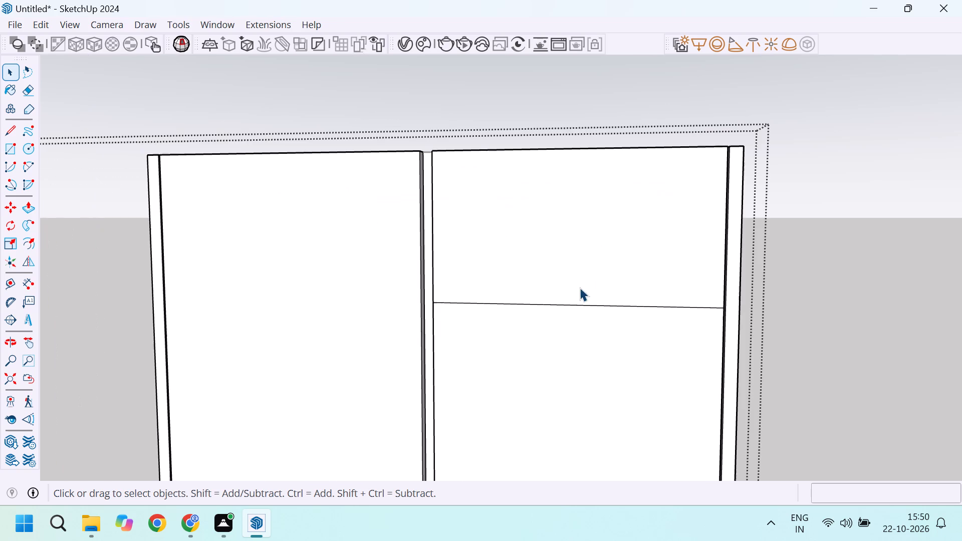
click(563, 303)
click(571, 305)
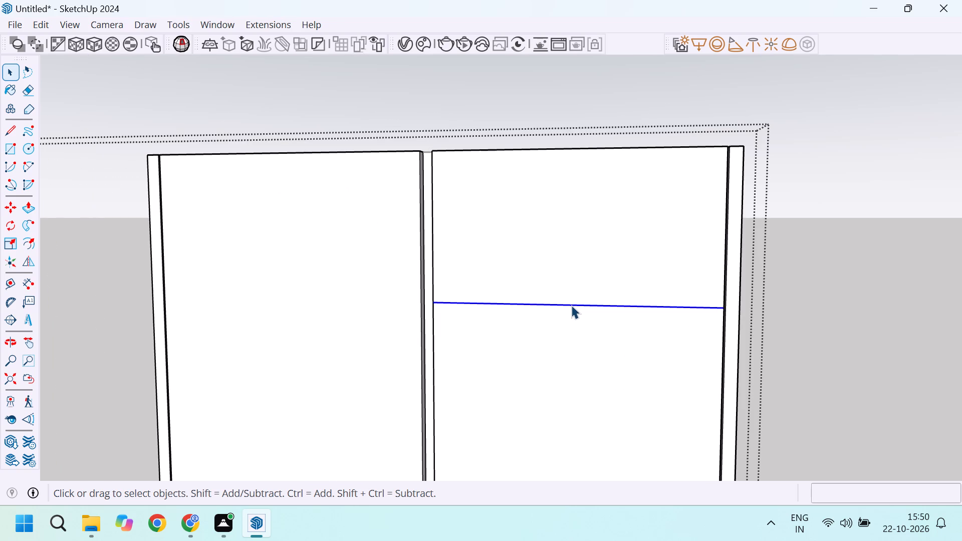
key(m)
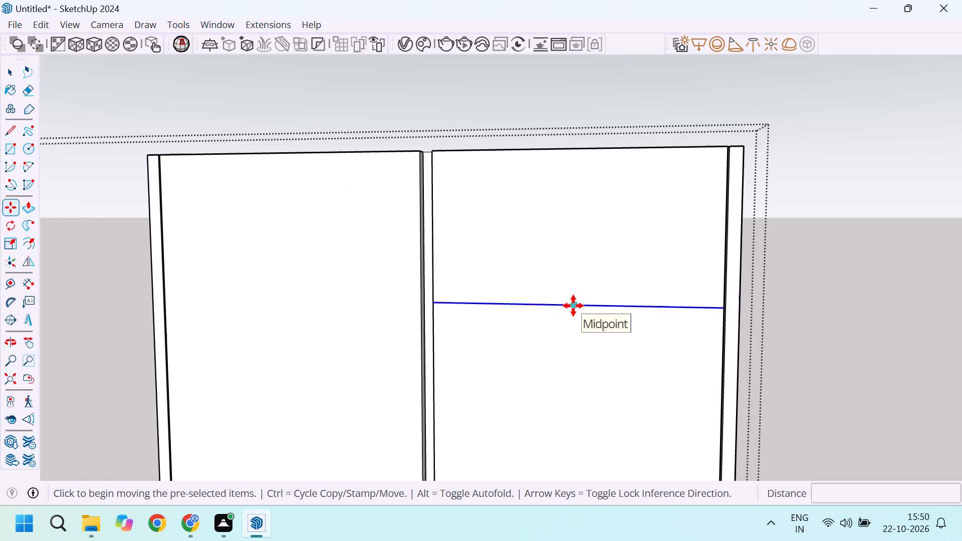
click(573, 306)
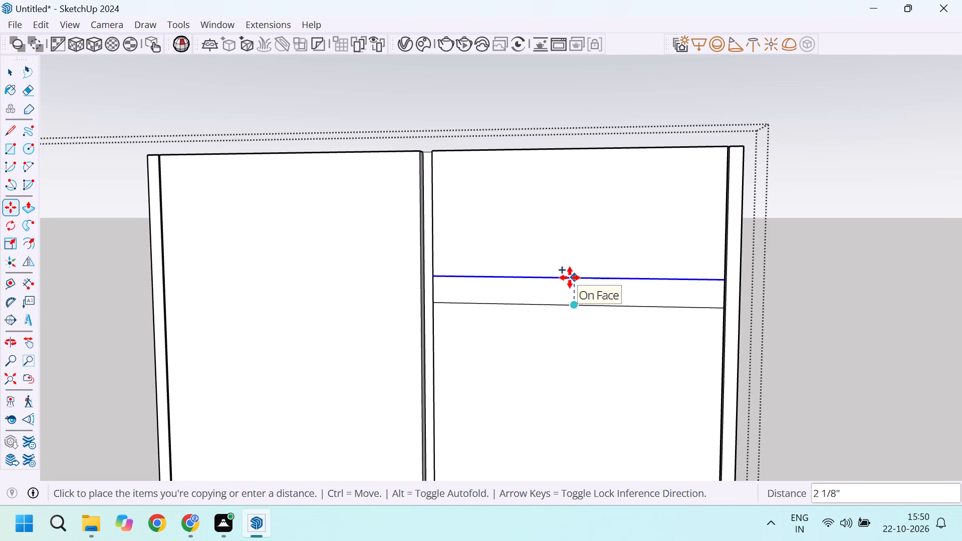
text(2mm)
key(Return)
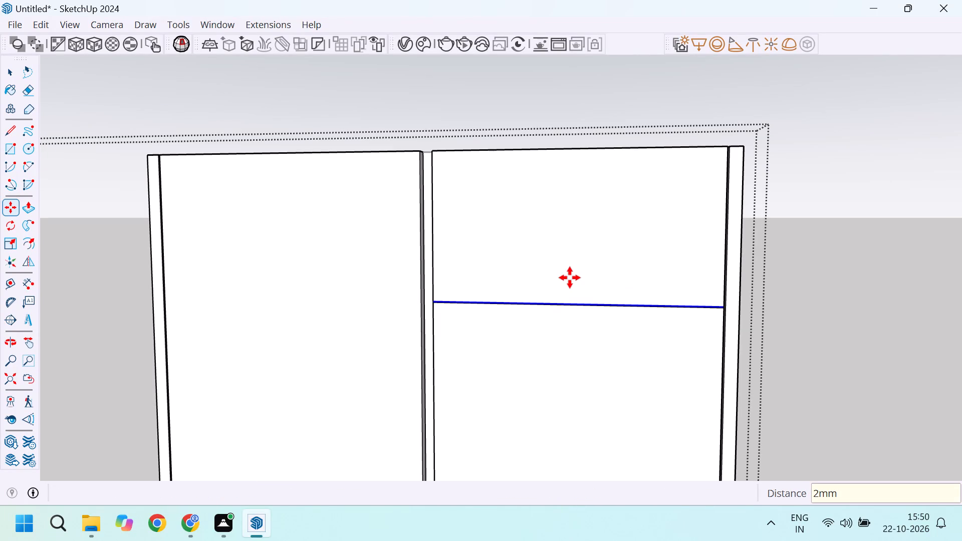
Copy the raised line 4 mm straight down the panel face, past the original upper dividing line.
scroll(534, 287, up, 7)
scroll(592, 310, up, 4)
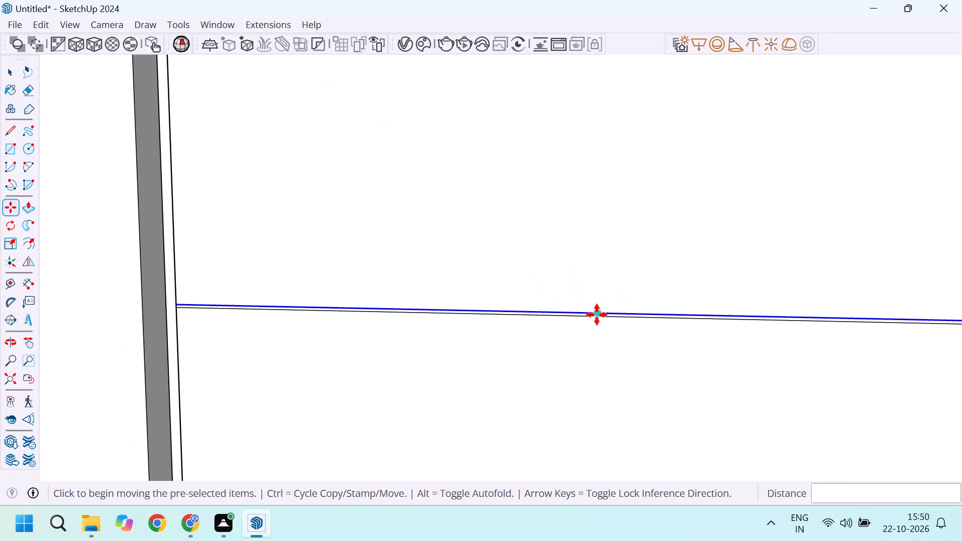
click(597, 315)
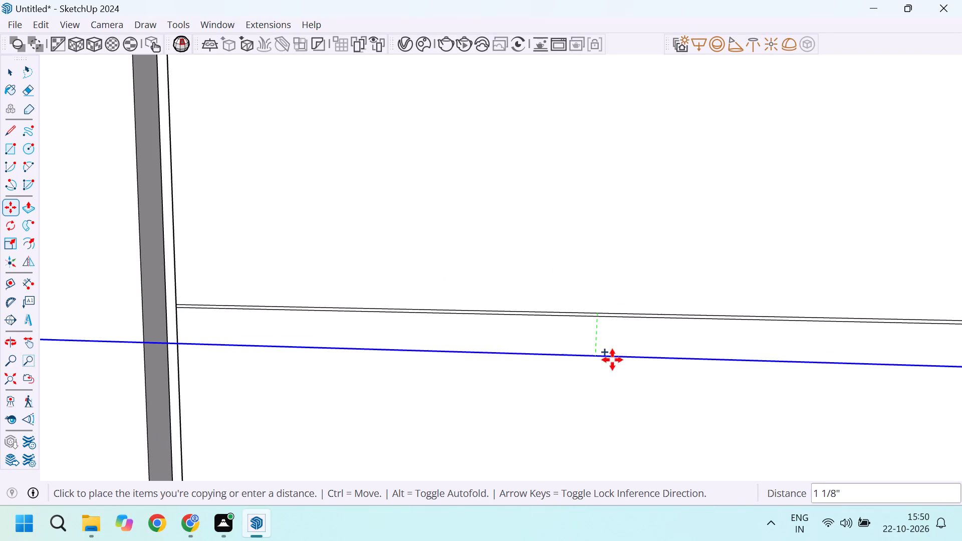
scroll(596, 402, down, 5)
middle_drag(592, 403, 581, 383)
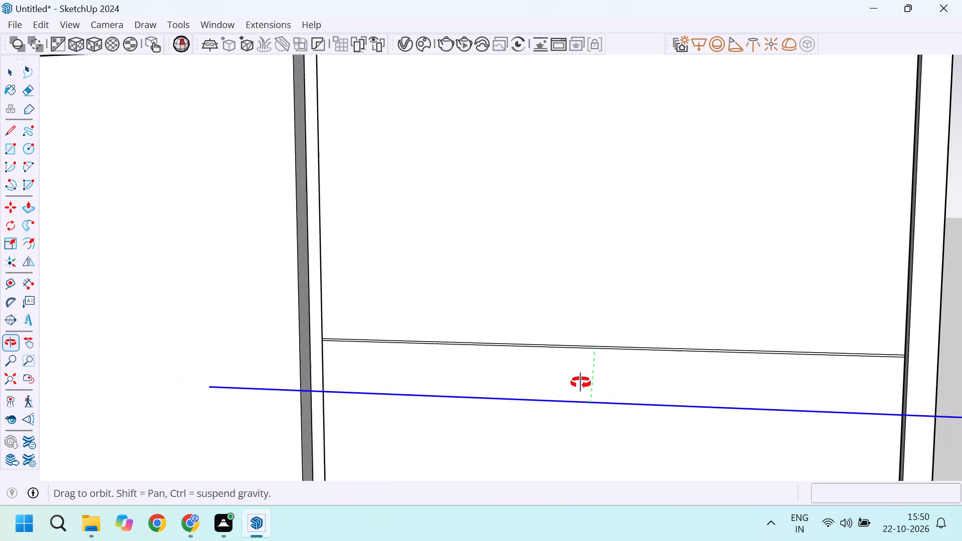
middle_drag(581, 383, 579, 362)
scroll(585, 365, down, 4)
scroll(575, 370, up, 5)
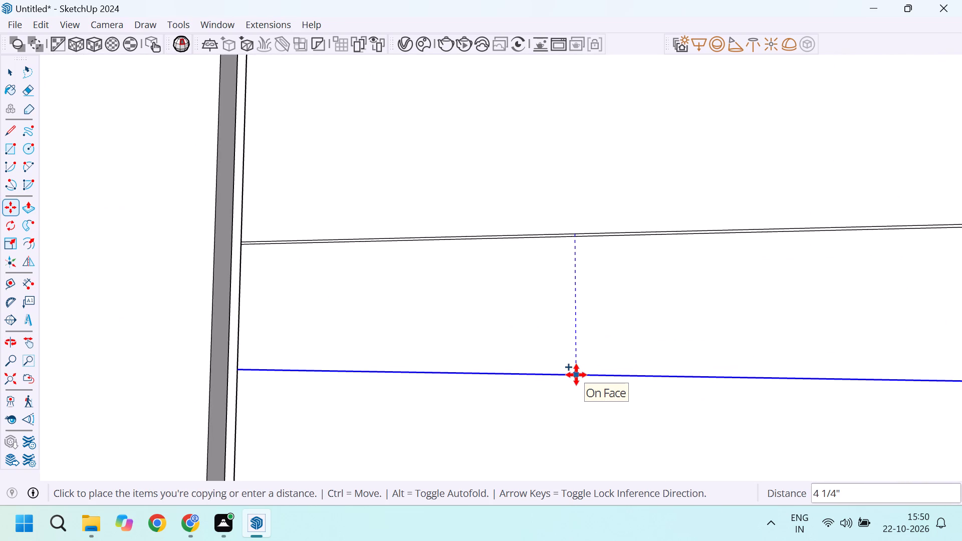
text(4mm)
key(Return)
Delete the original middle line between the two copies, leaving a 4 mm strip across the door panel.
scroll(546, 259, up, 13)
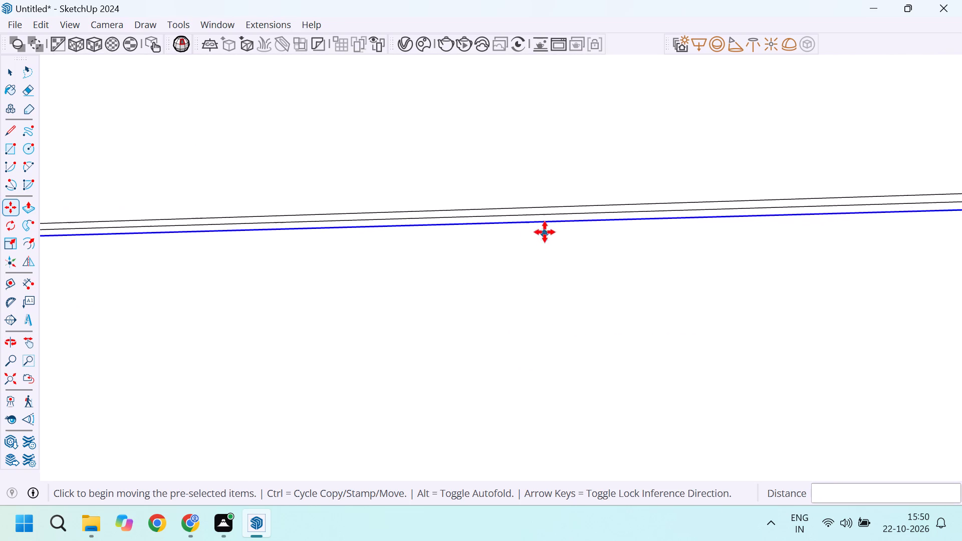
scroll(545, 232, up, 8)
key(space)
click(551, 201)
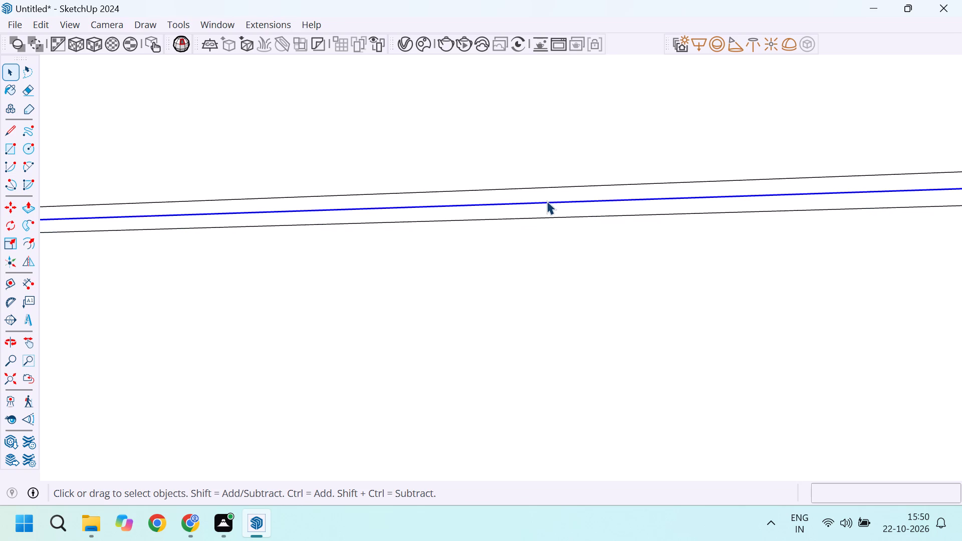
key(Delete)
Push the upper 4 mm strip 1" back through the door panel to cut a second horizontal gap.
scroll(534, 206, down, 20)
scroll(534, 206, down, 1)
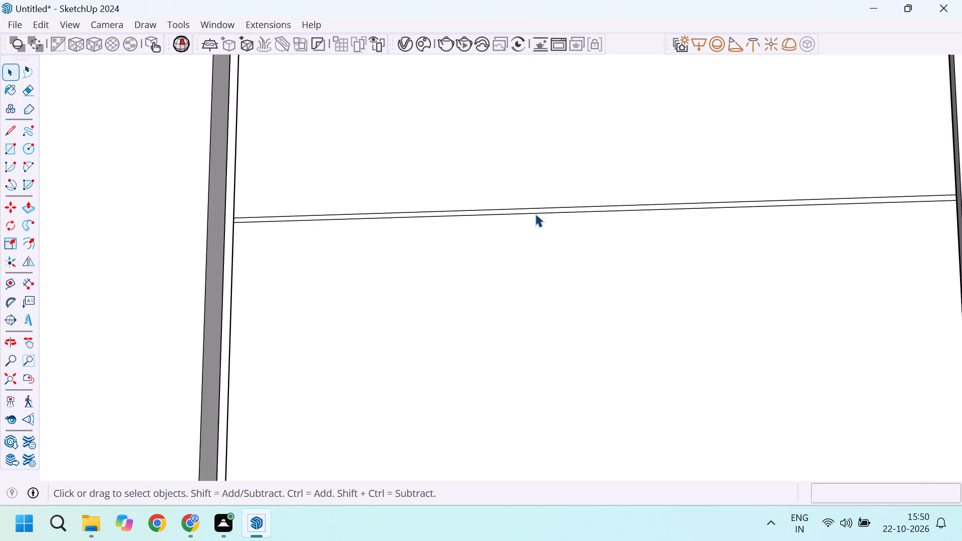
scroll(442, 205, down, 5)
scroll(755, 183, up, 16)
middle_drag(730, 222, 718, 232)
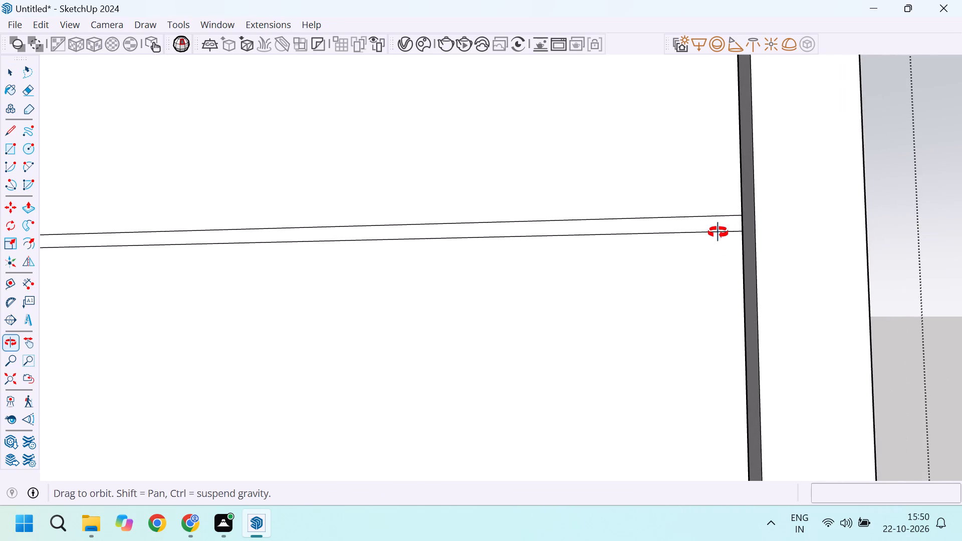
middle_drag(718, 232, 689, 278)
scroll(715, 239, up, 5)
key(p)
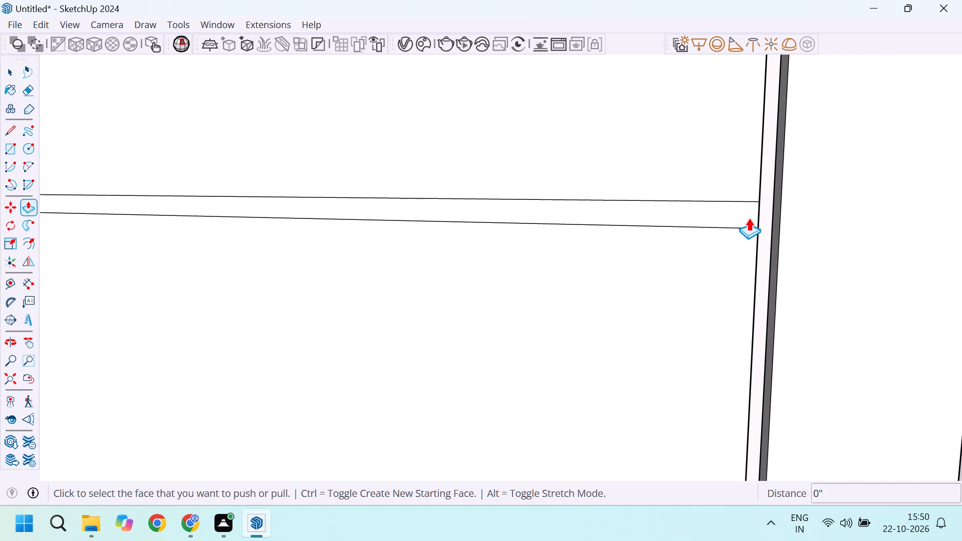
click(748, 213)
middle_drag(761, 216, 733, 249)
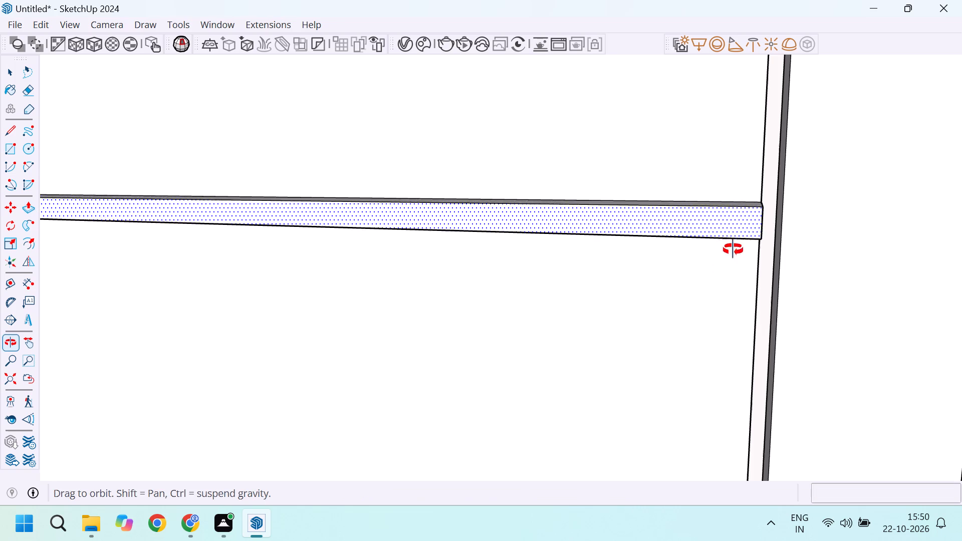
middle_drag(733, 249, 712, 299)
scroll(810, 164, up, 5)
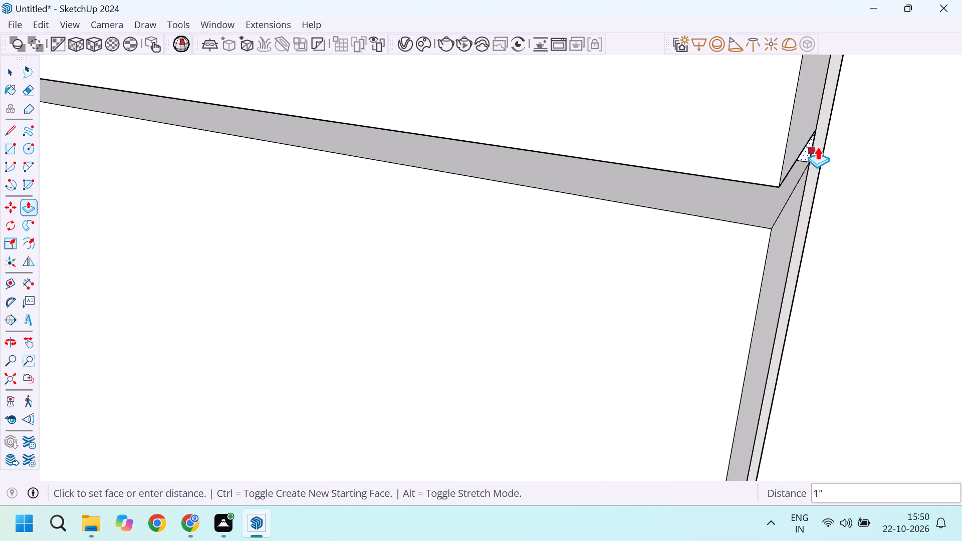
click(817, 145)
scroll(800, 148, down, 12)
key(space)
Inspect the two horizontal gaps in the divided door panel, and close the front panel group.
scroll(591, 180, down, 2)
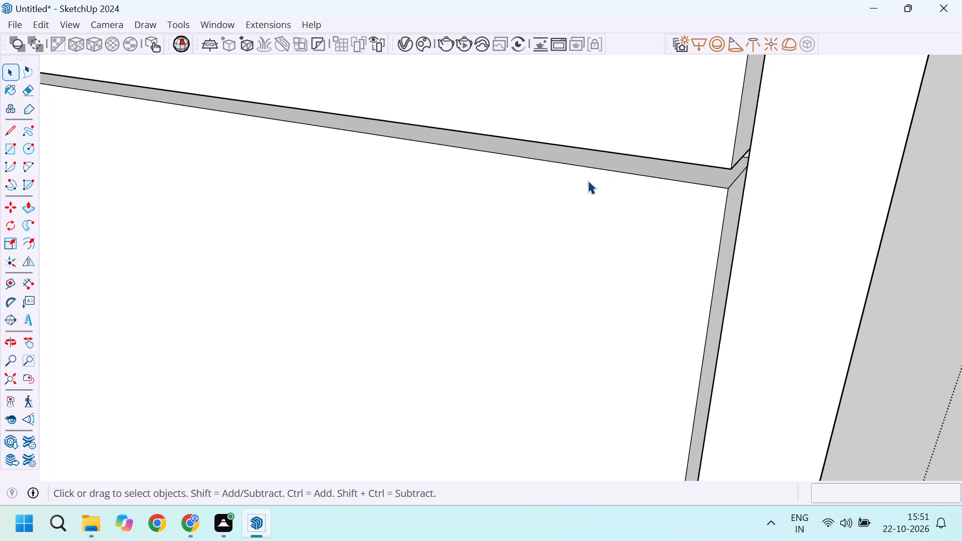
scroll(588, 180, down, 20)
scroll(588, 180, down, 10)
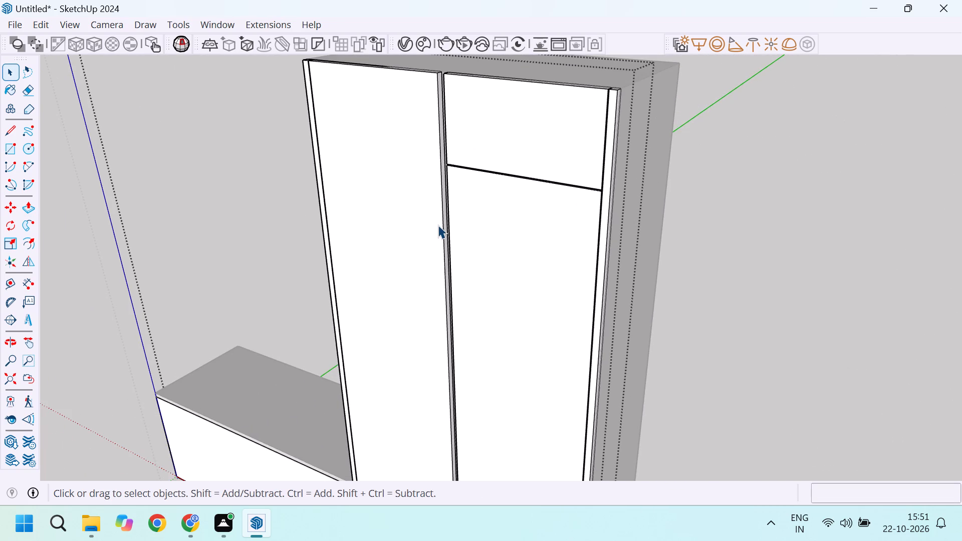
middle_drag(457, 232, 543, 212)
scroll(569, 186, down, 8)
scroll(587, 259, up, 3)
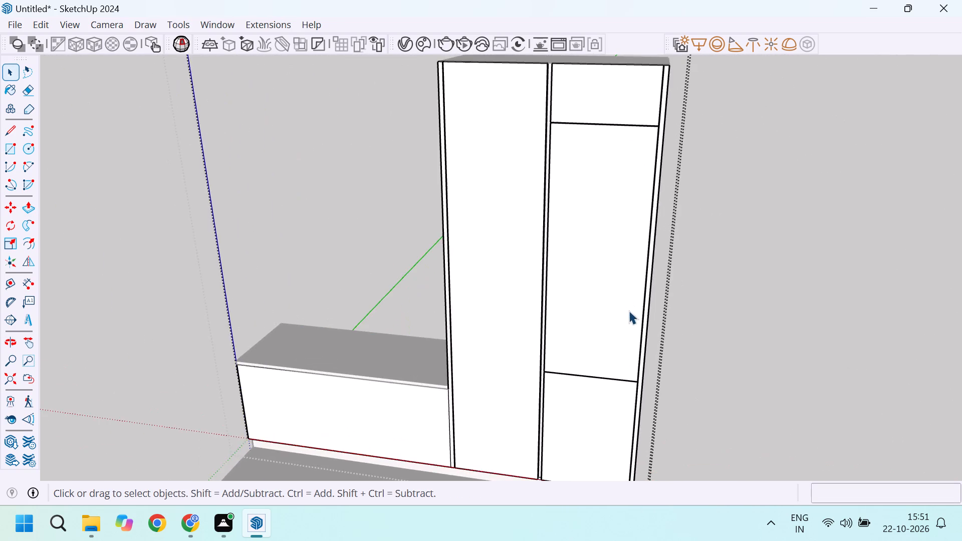
scroll(622, 315, down, 3)
scroll(580, 335, up, 17)
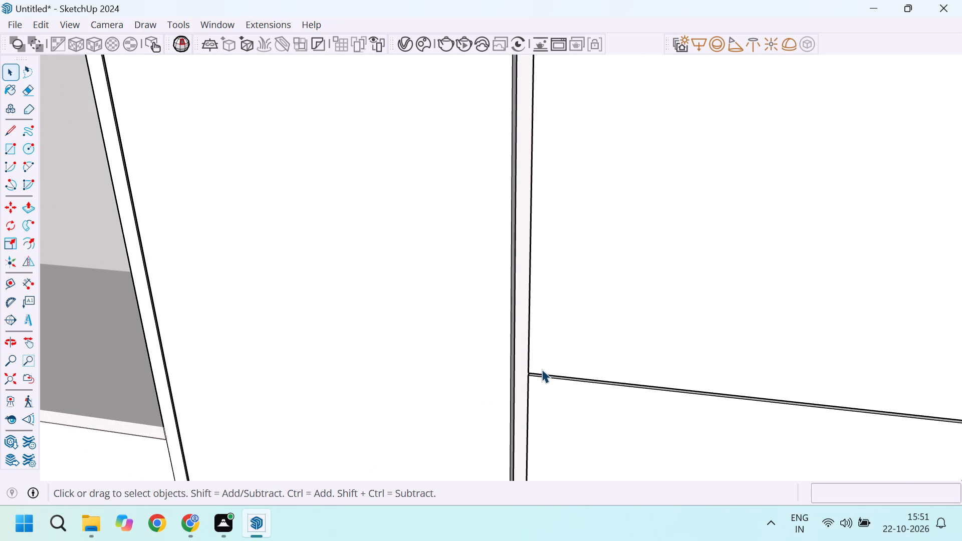
scroll(533, 363, up, 11)
scroll(627, 351, down, 11)
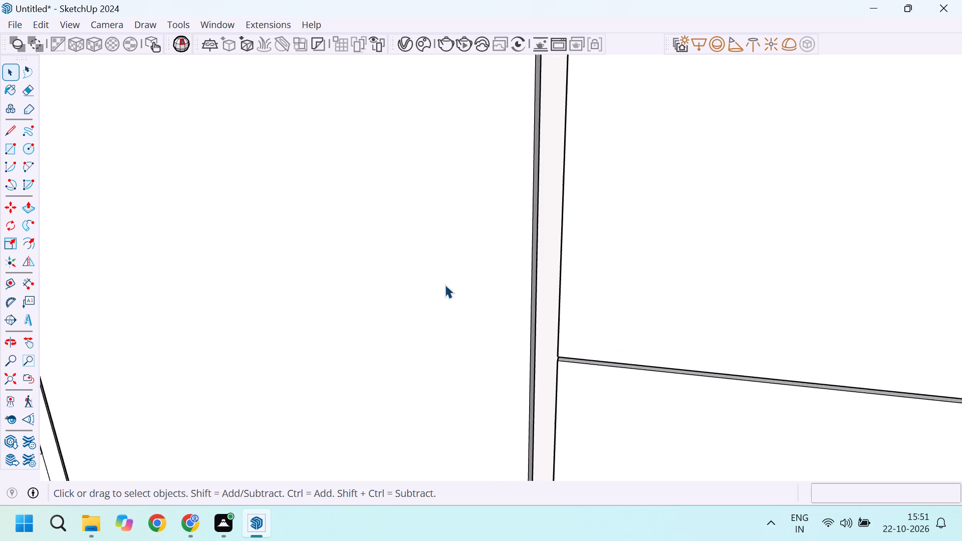
scroll(445, 285, down, 2)
scroll(544, 306, down, 3)
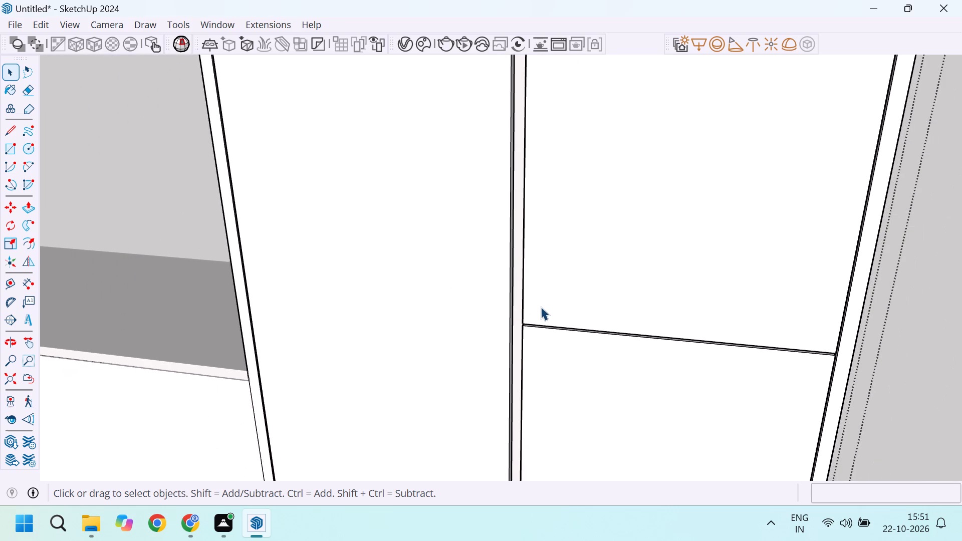
scroll(533, 301, down, 14)
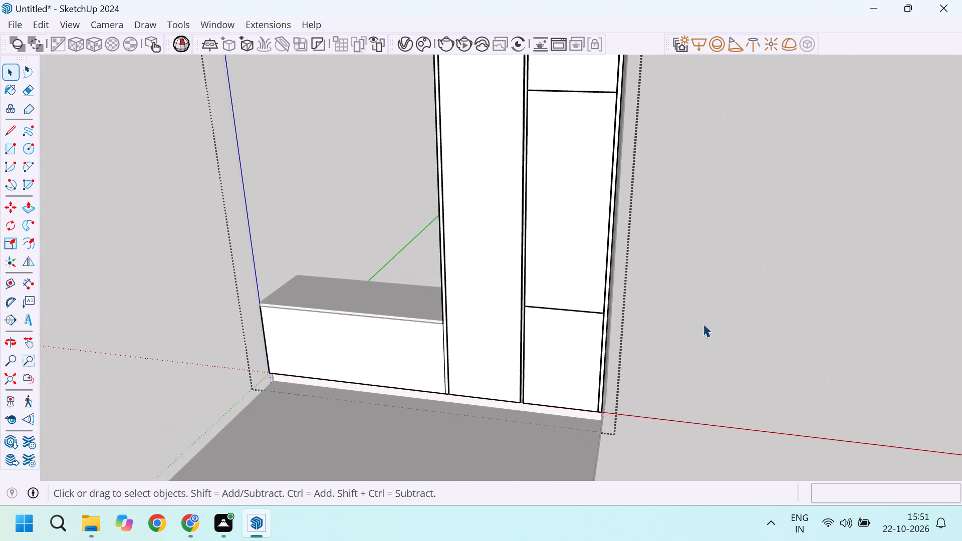
click(718, 321)
Examine the lower horizontal gap, the whole cabinet front and the top of the tall unit.
scroll(533, 348, up, 4)
middle_drag(587, 328, 644, 316)
scroll(690, 277, up, 18)
middle_drag(611, 305, 554, 261)
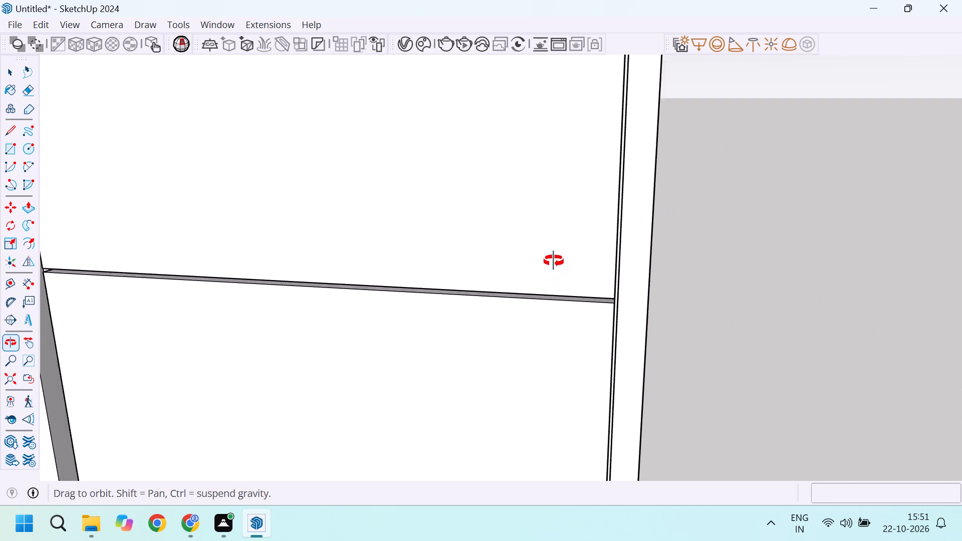
middle_drag(554, 261, 605, 275)
scroll(742, 323, down, 15)
scroll(746, 329, down, 6)
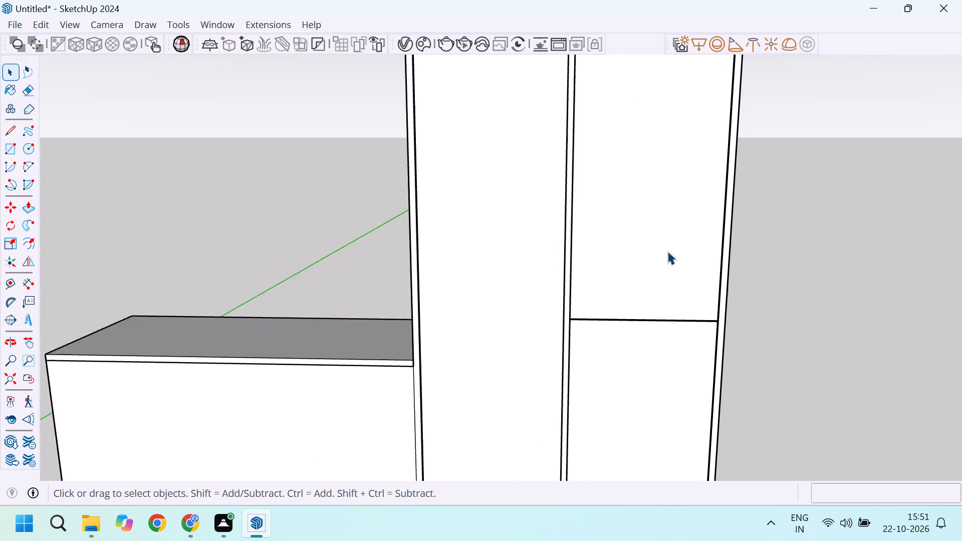
scroll(629, 181, down, 13)
scroll(616, 102, up, 4)
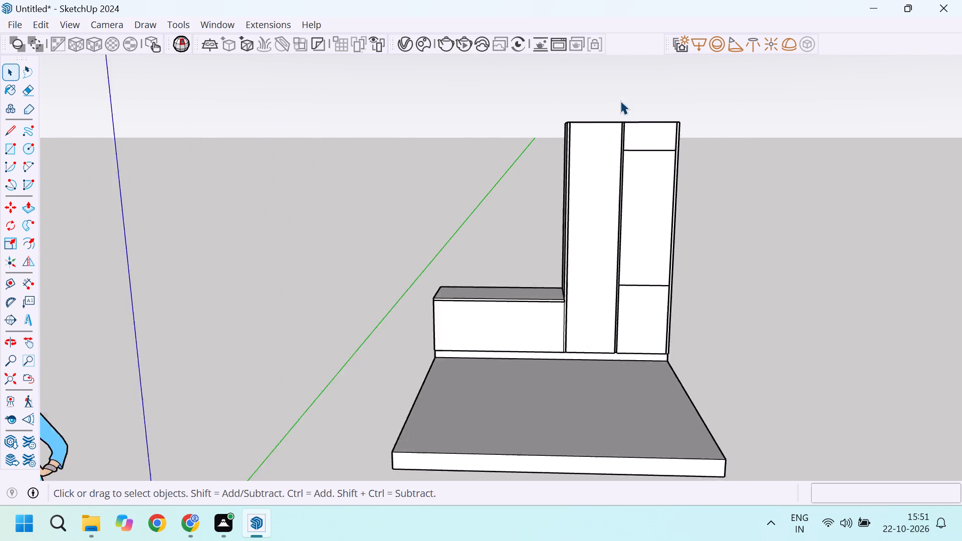
scroll(620, 101, up, 12)
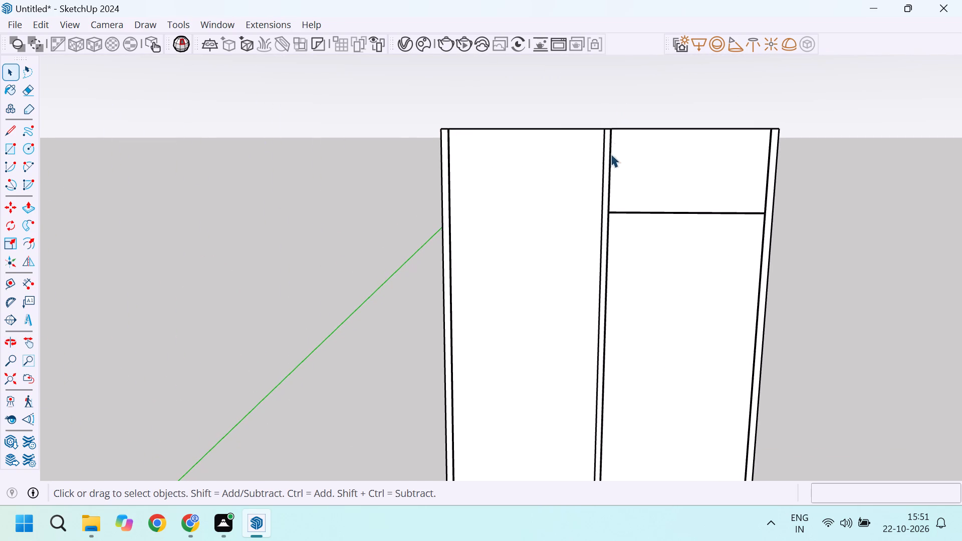
middle_drag(623, 132, 566, 231)
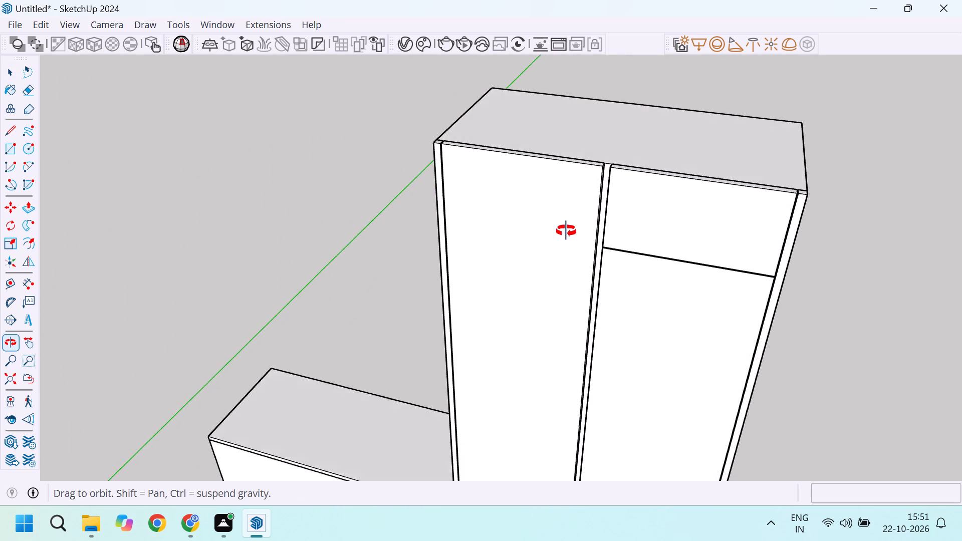
middle_drag(566, 231, 568, 228)
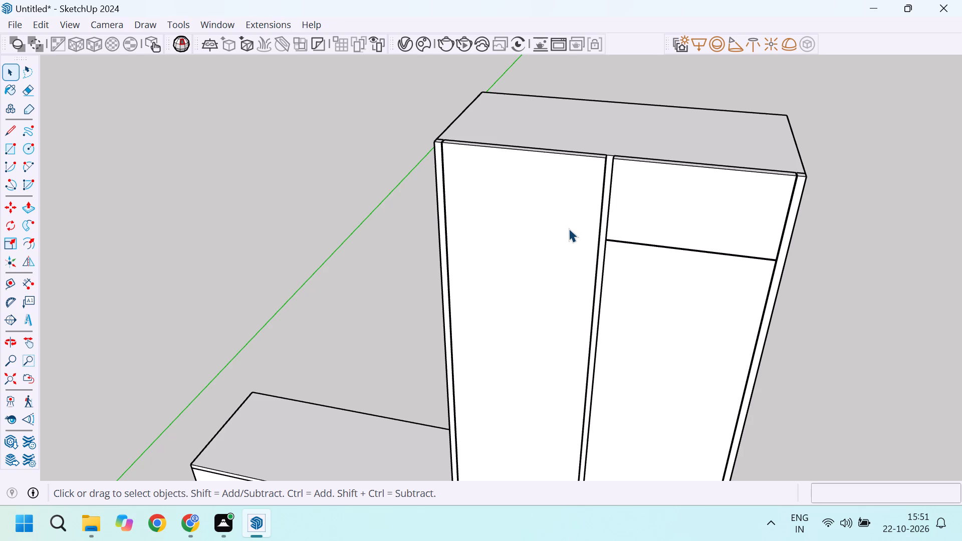
Examine the top of the tall unit and the whole cabinet front.
scroll(514, 271, down, 3)
scroll(500, 221, up, 2)
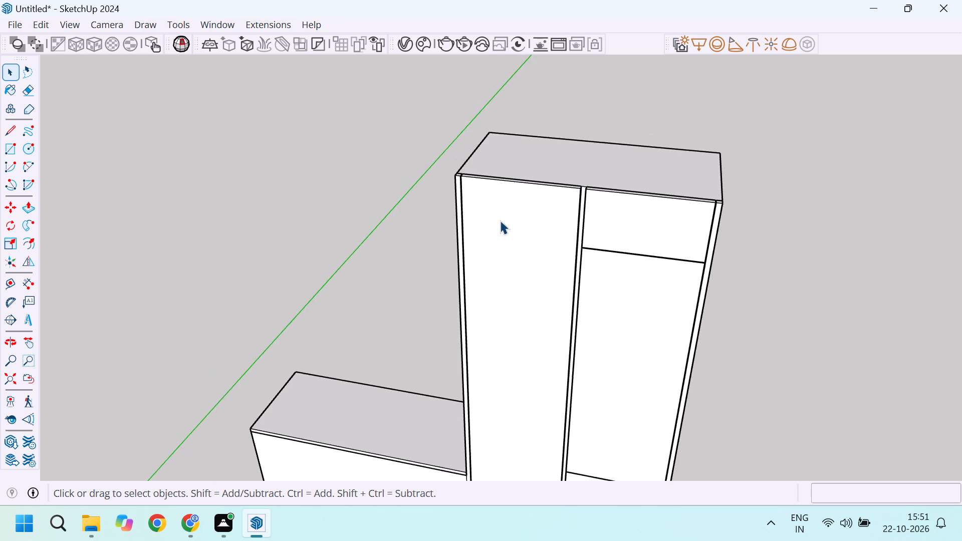
scroll(500, 220, up, 2)
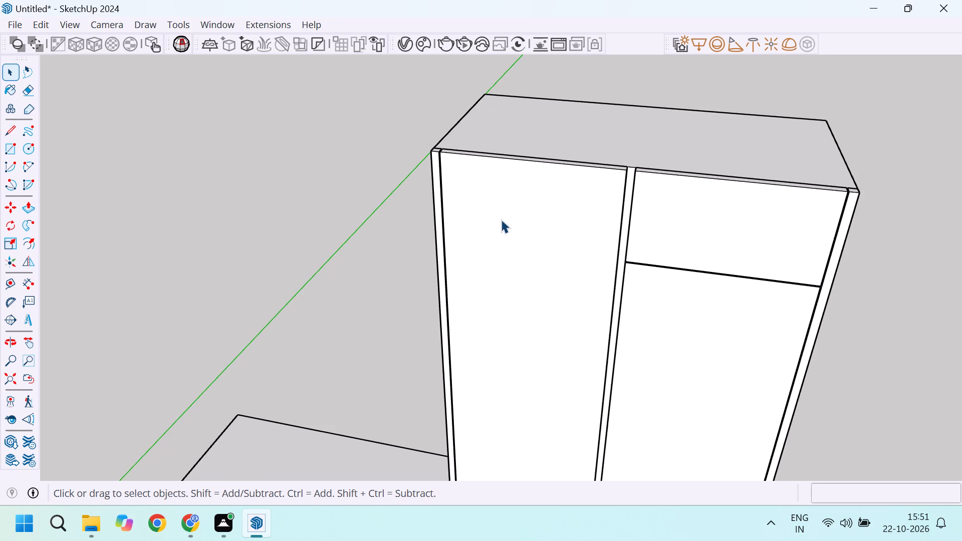
scroll(422, 186, down, 4)
middle_drag(494, 243, 531, 186)
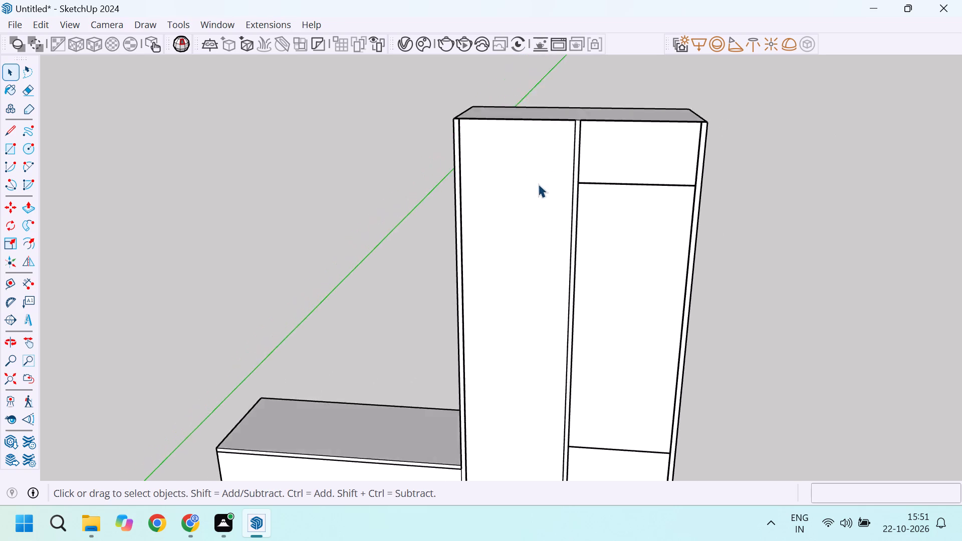
scroll(538, 184, down, 5)
scroll(544, 235, up, 2)
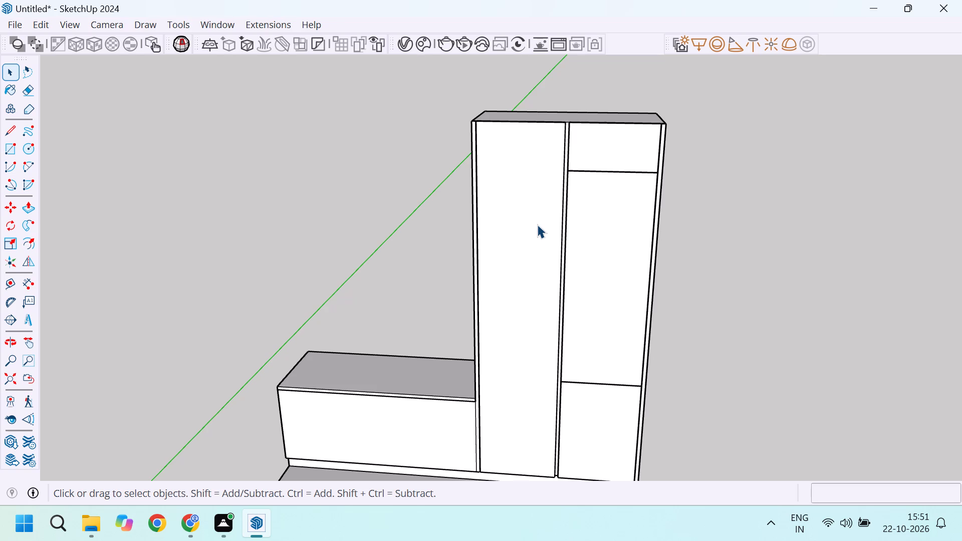
scroll(549, 220, down, 3)
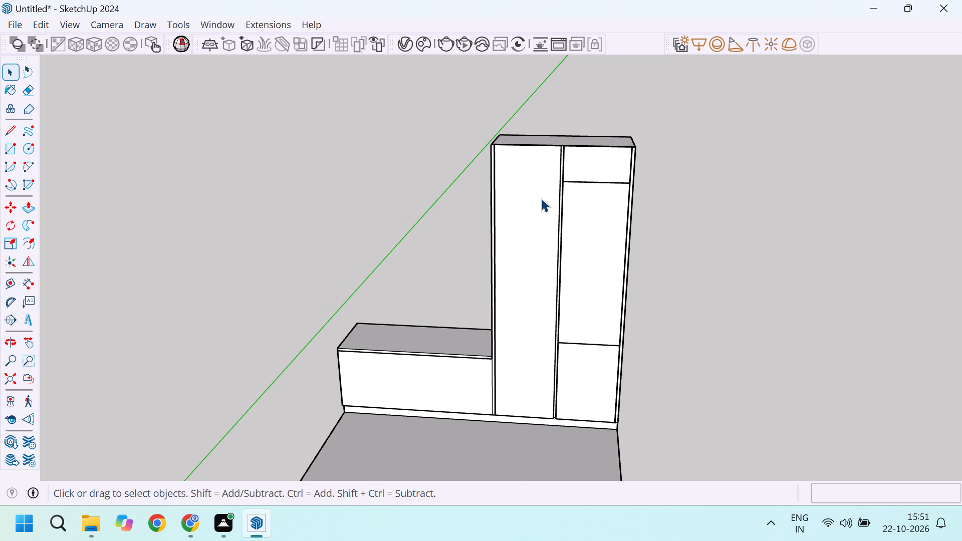
scroll(537, 185, down, 3)
scroll(557, 276, up, 7)
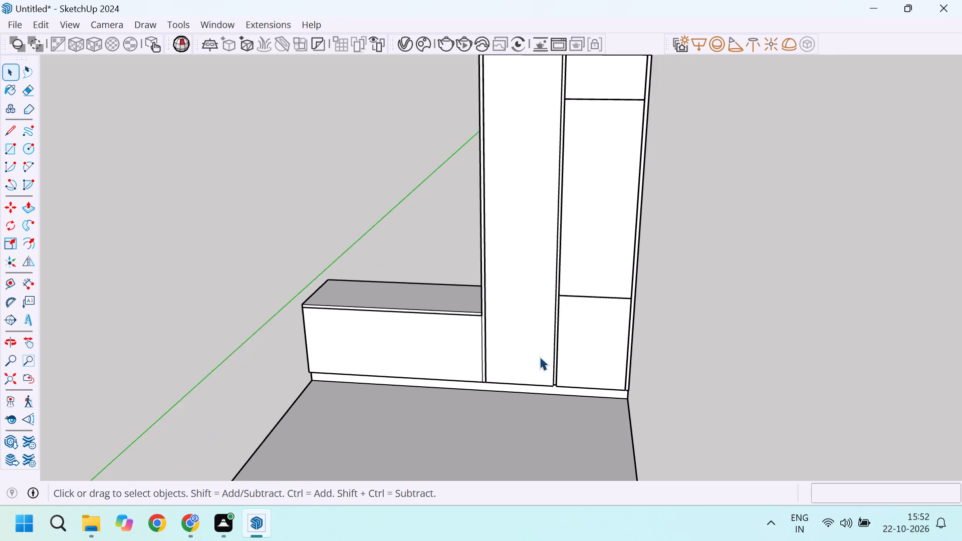
Open the front panel group and copy the bottom edge of the tall unit's undivided door panel 2'6" upward.
scroll(540, 357, up, 2)
scroll(503, 388, up, 2)
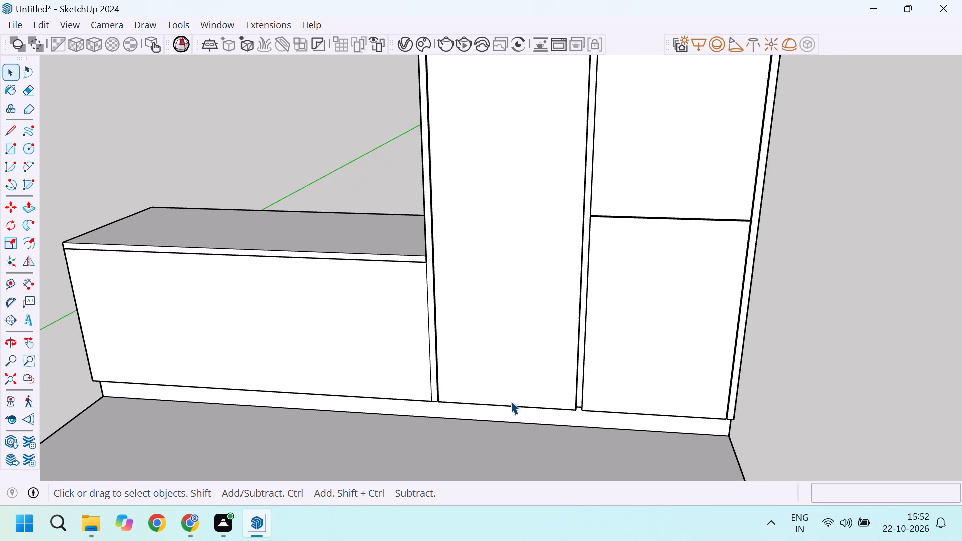
scroll(510, 402, up, 2)
double_click(513, 402)
click(515, 408)
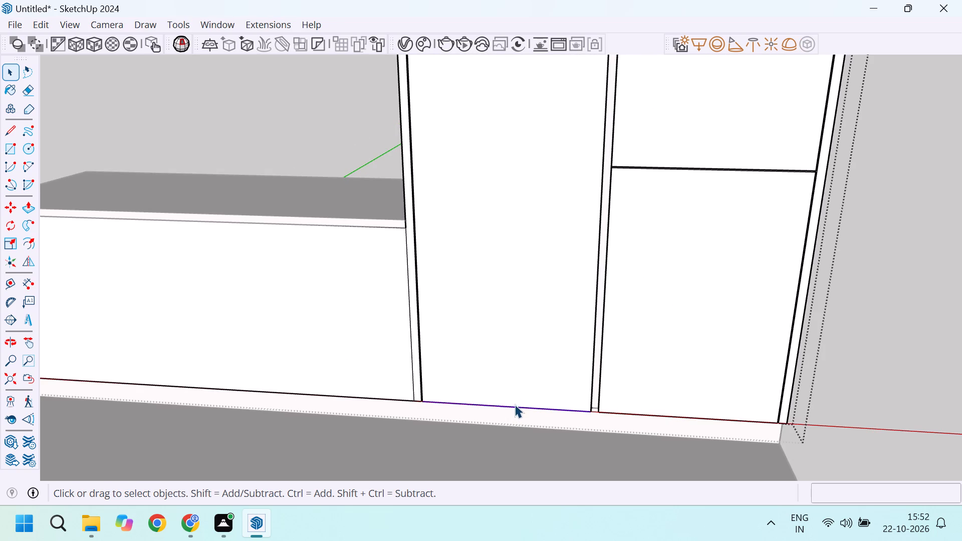
key(m)
click(506, 408)
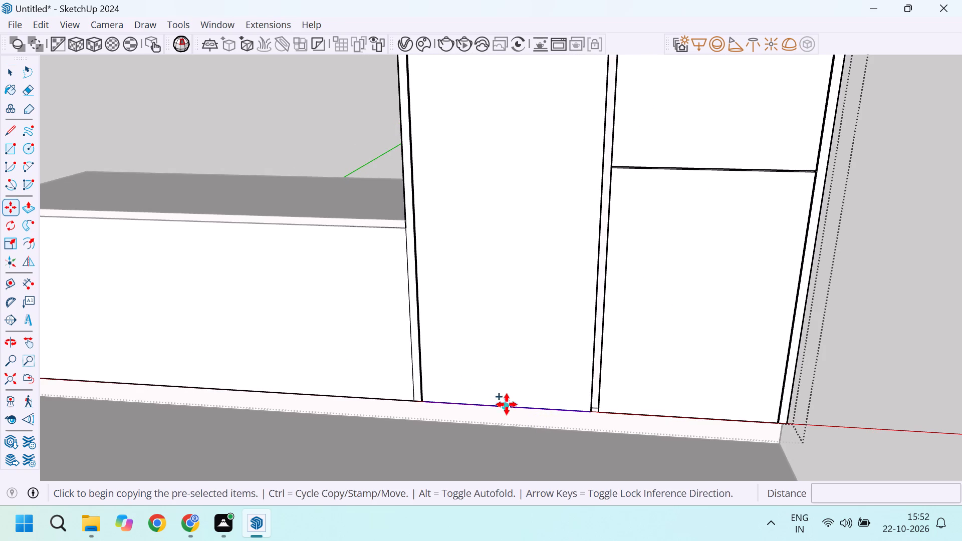
text(2')
key(6)
key(Return)
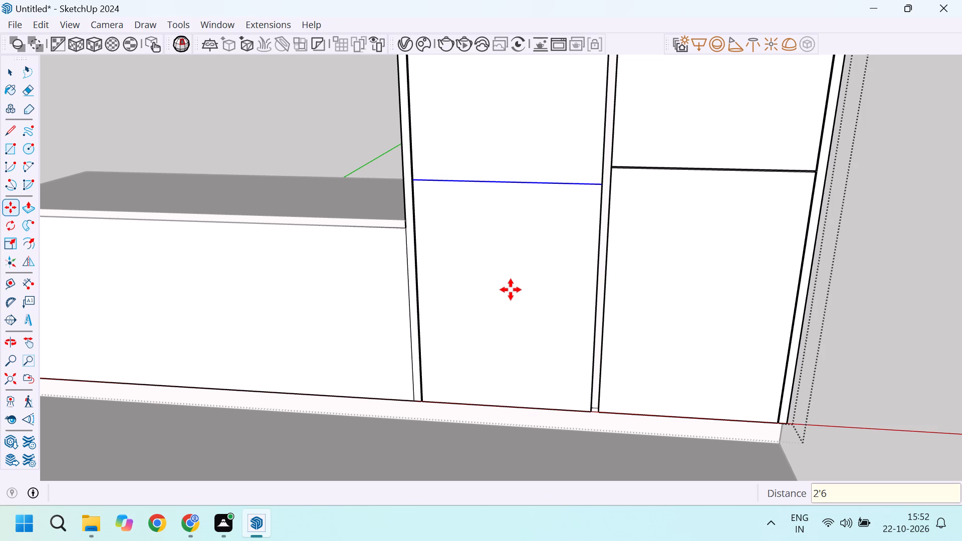
Revise the copied line's distance above the panel's bottom edge, trying 2'5" and settling on 2'.
text(2'5)
key(Return)
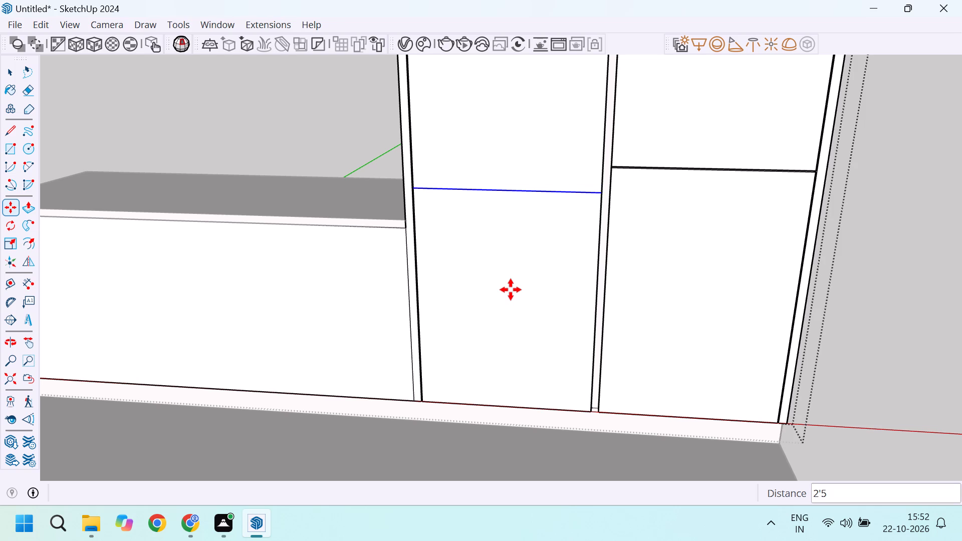
key(2)
key(shift+quotedbl)
key(BackSpace)
key(apostrophe)
key(Return)
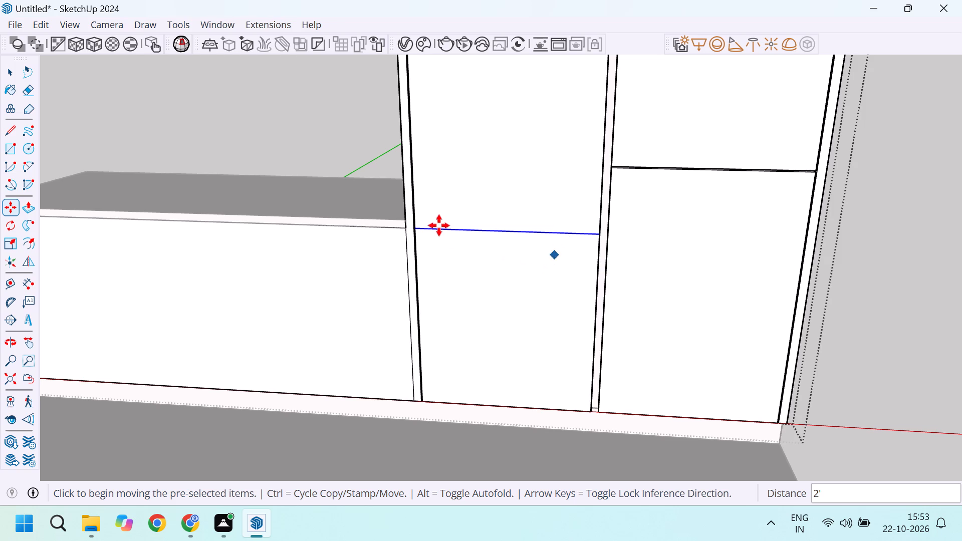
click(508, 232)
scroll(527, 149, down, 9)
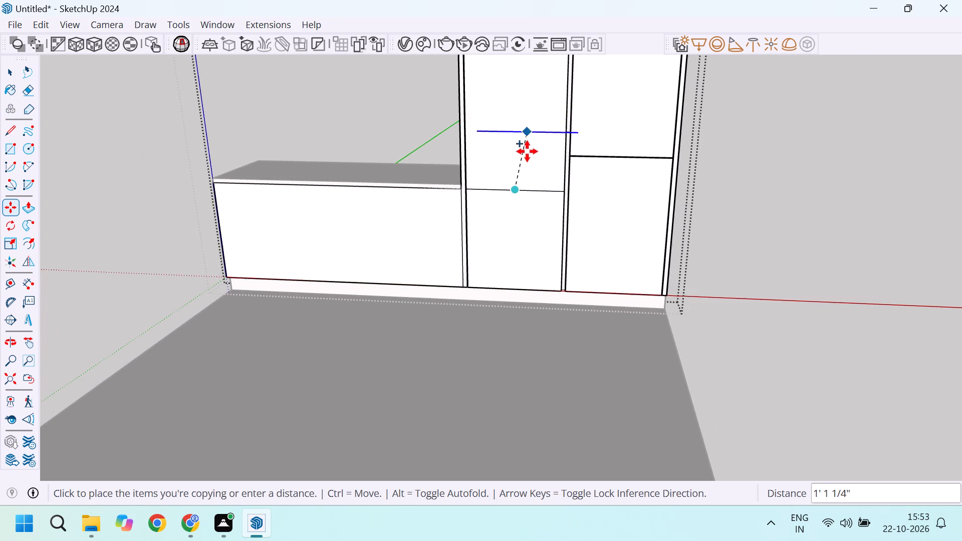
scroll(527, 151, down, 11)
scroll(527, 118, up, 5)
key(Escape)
Copy the top edge of the same door panel 2' downward to mark its upper division.
scroll(522, 168, down, 9)
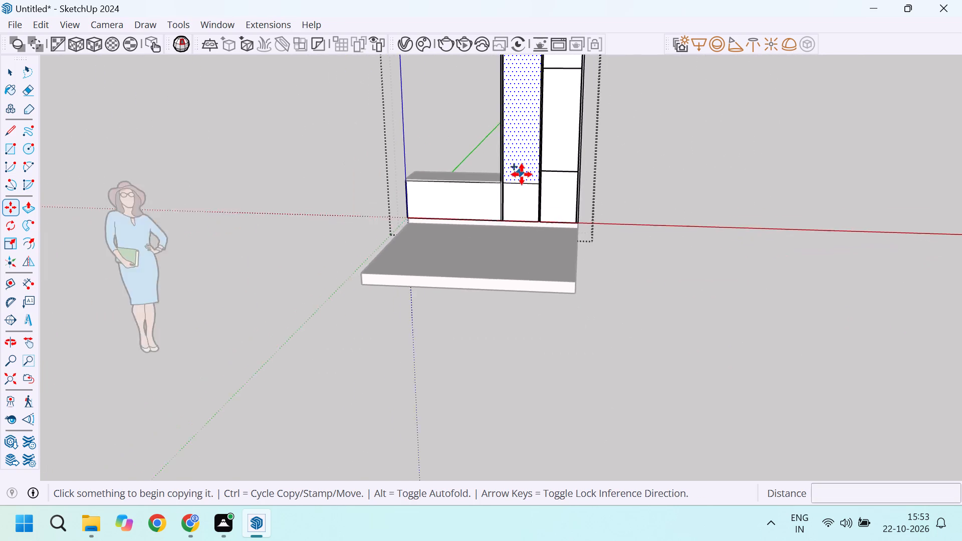
scroll(522, 174, down, 1)
scroll(521, 91, up, 20)
scroll(521, 91, up, 12)
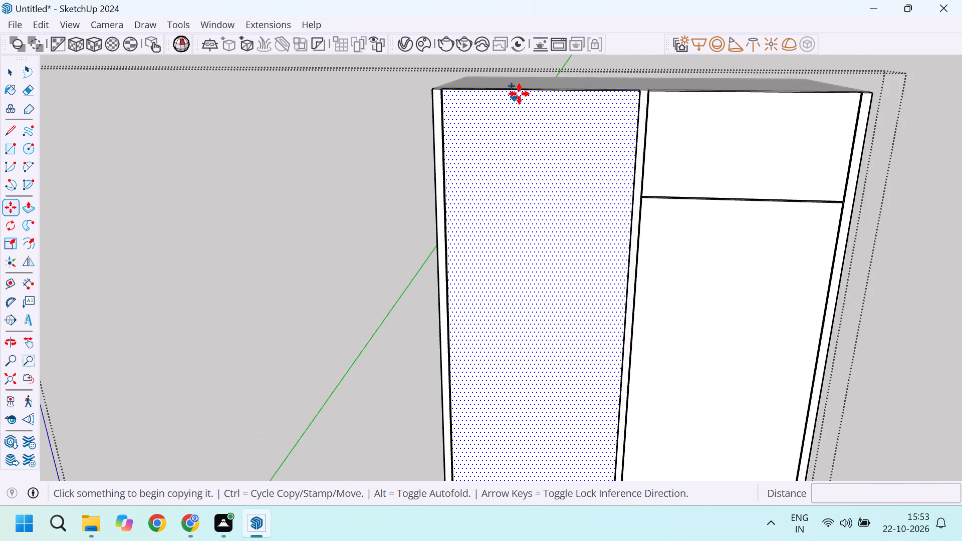
scroll(520, 93, up, 4)
click(525, 92)
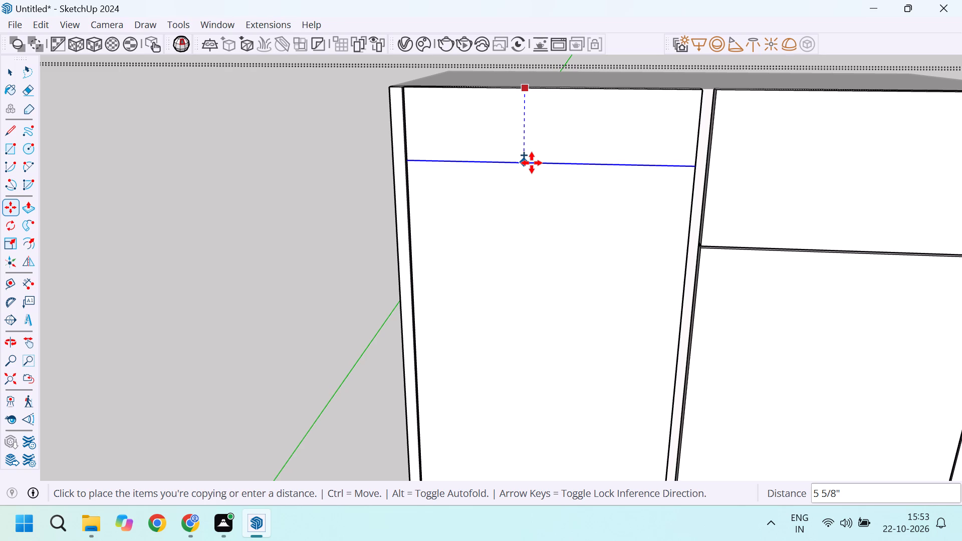
text(2')
key(Return)
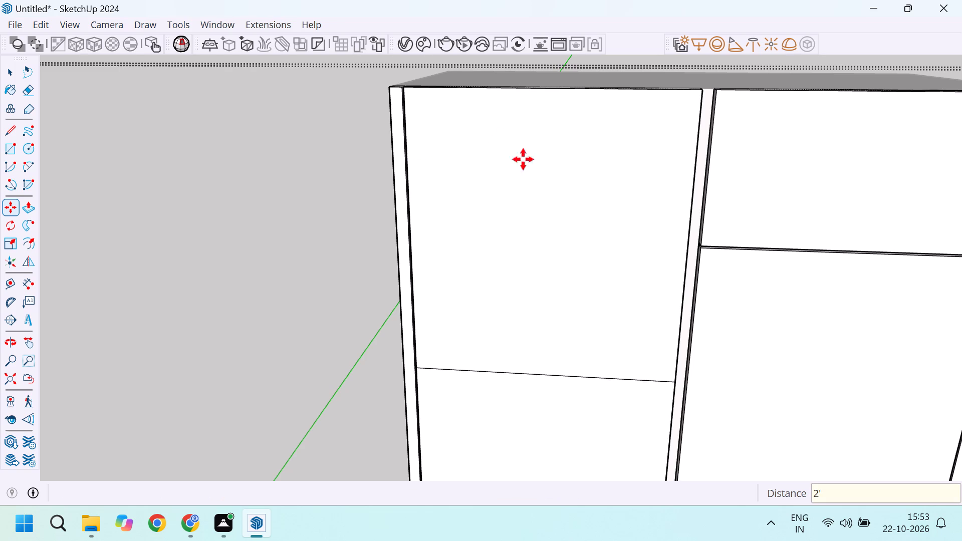
Measure the height of the panel's middle section between the two new division lines.
scroll(493, 151, down, 8)
scroll(549, 174, down, 5)
scroll(541, 221, down, 9)
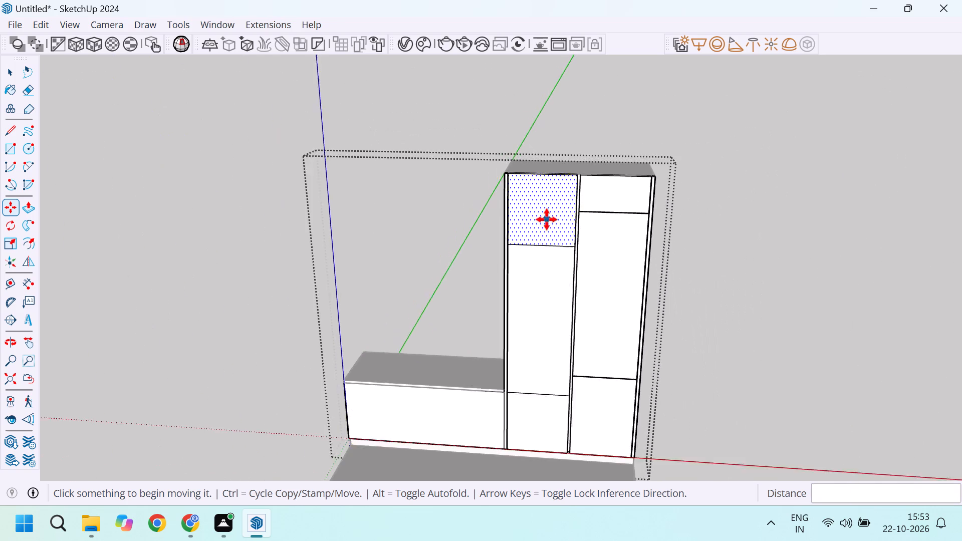
scroll(543, 241, up, 3)
scroll(556, 290, up, 3)
scroll(524, 262, down, 4)
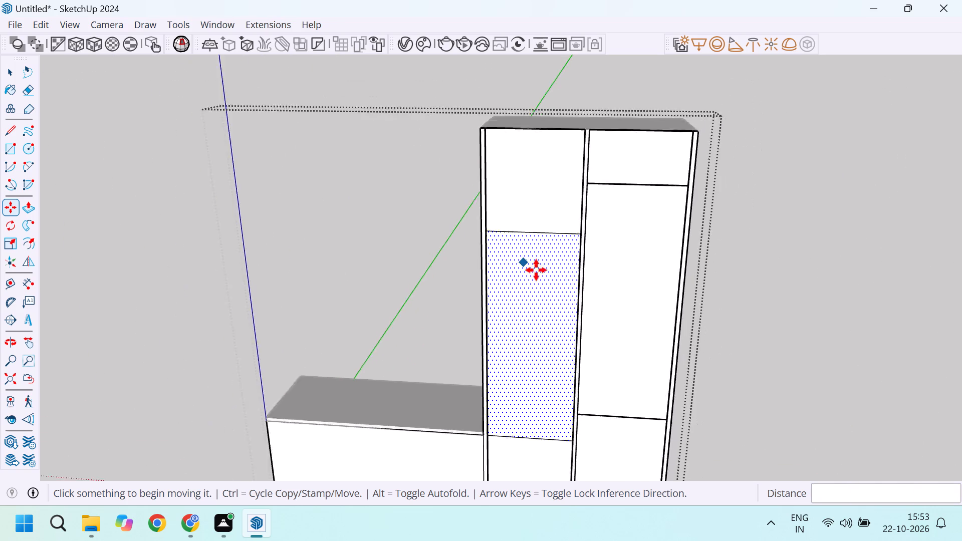
scroll(560, 287, up, 3)
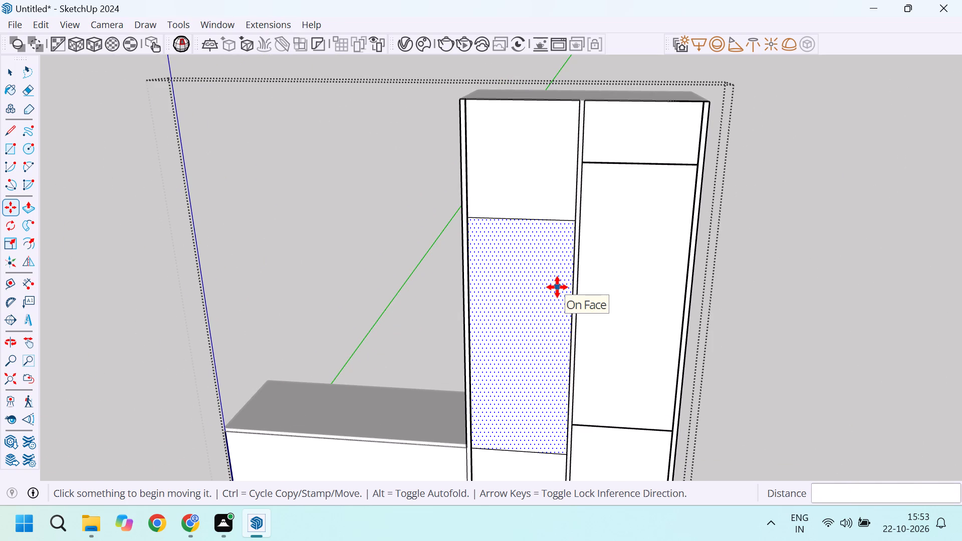
key(l)
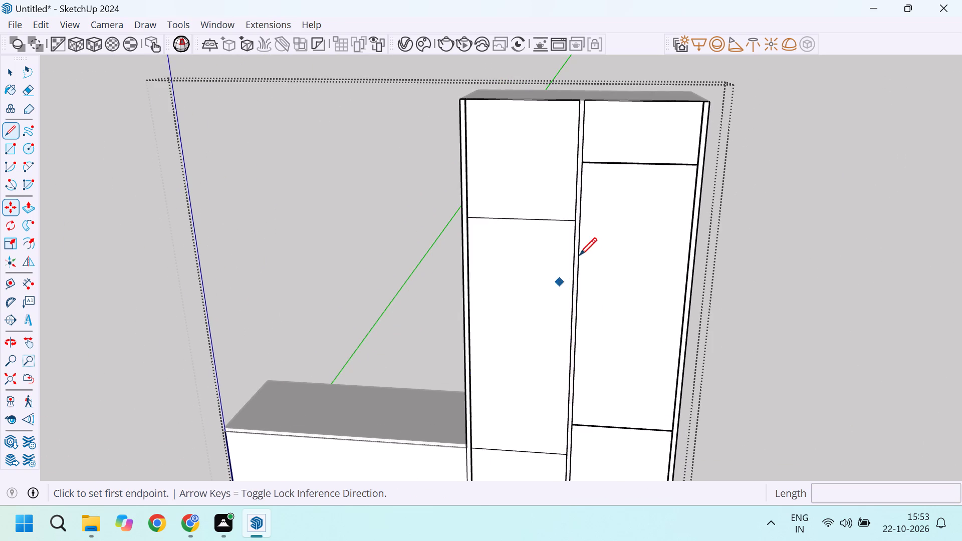
scroll(584, 234, up, 4)
click(570, 220)
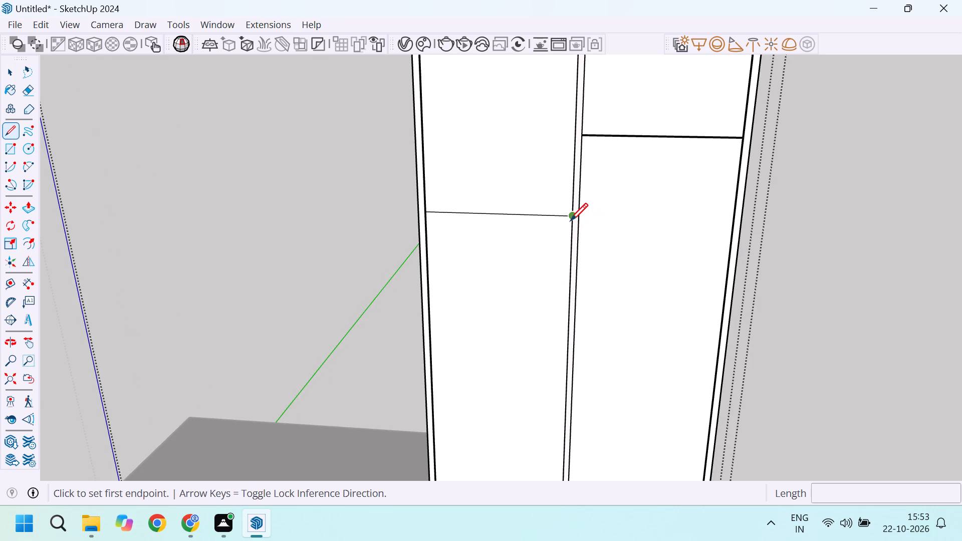
scroll(570, 220, down, 5)
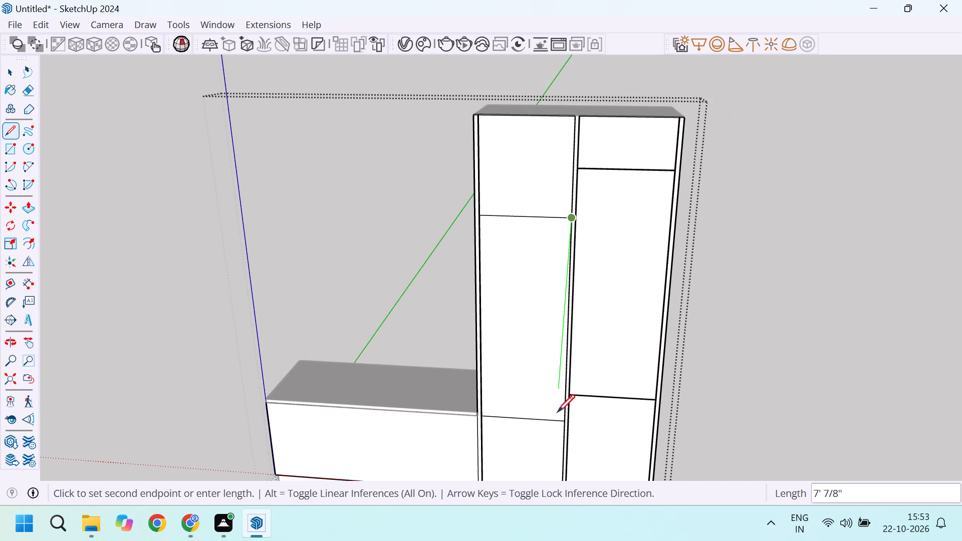
scroll(561, 419, up, 4)
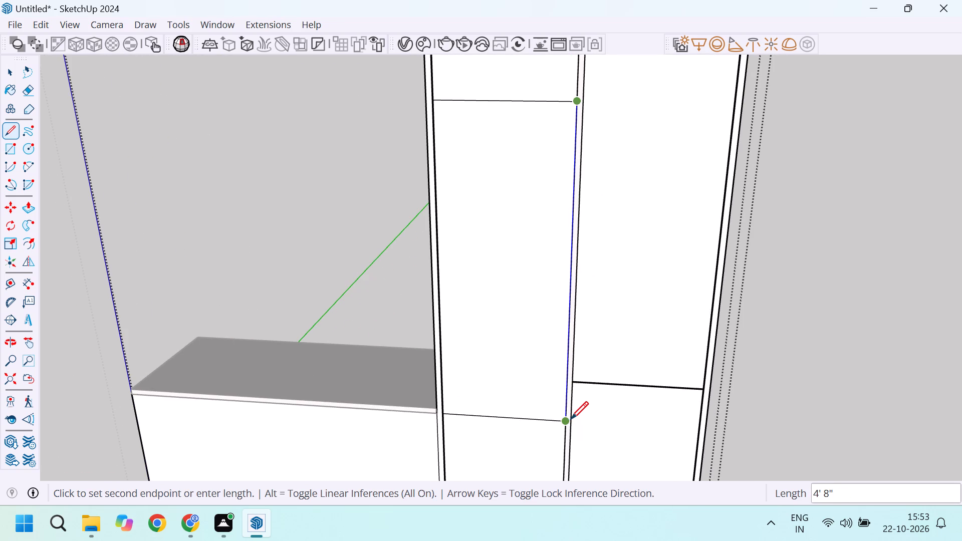
key(Escape)
Copy the panel's upper division line 2 mm upward.
scroll(569, 322, down, 4)
scroll(550, 156, up, 8)
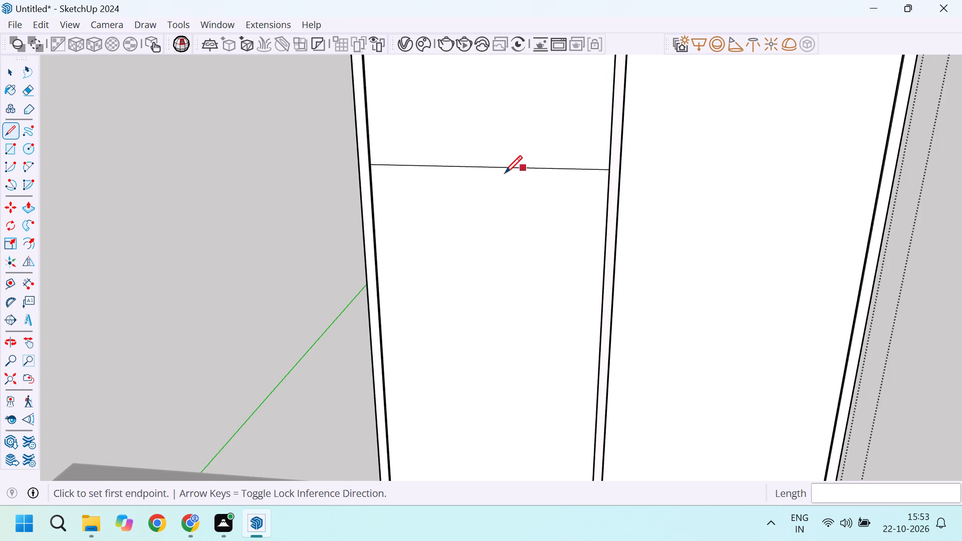
key(space)
click(491, 167)
scroll(491, 171, down, 4)
scroll(477, 170, up, 2)
key(m)
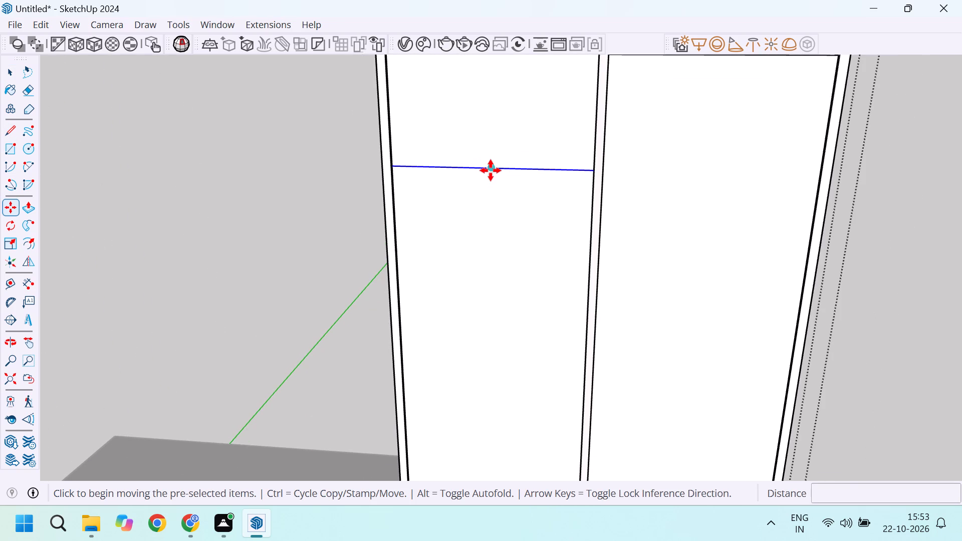
click(491, 170)
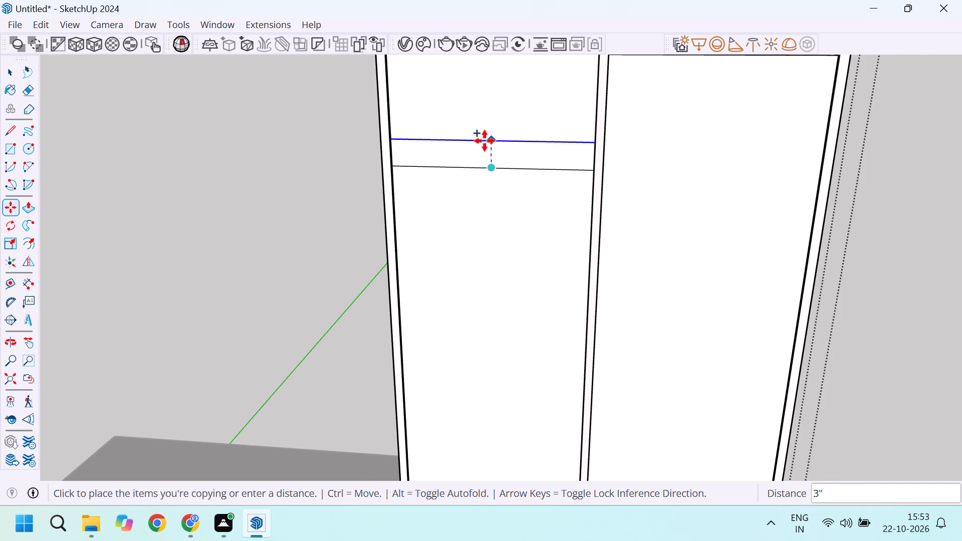
text(2mm)
key(Return)
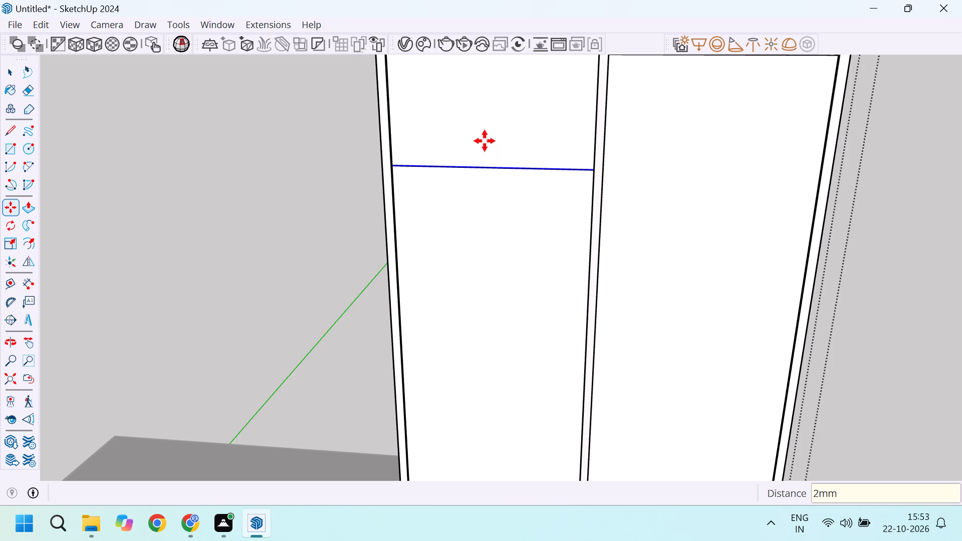
Copy the raised line 4 mm downward, below the original upper division line.
scroll(515, 172, up, 3)
scroll(474, 164, up, 8)
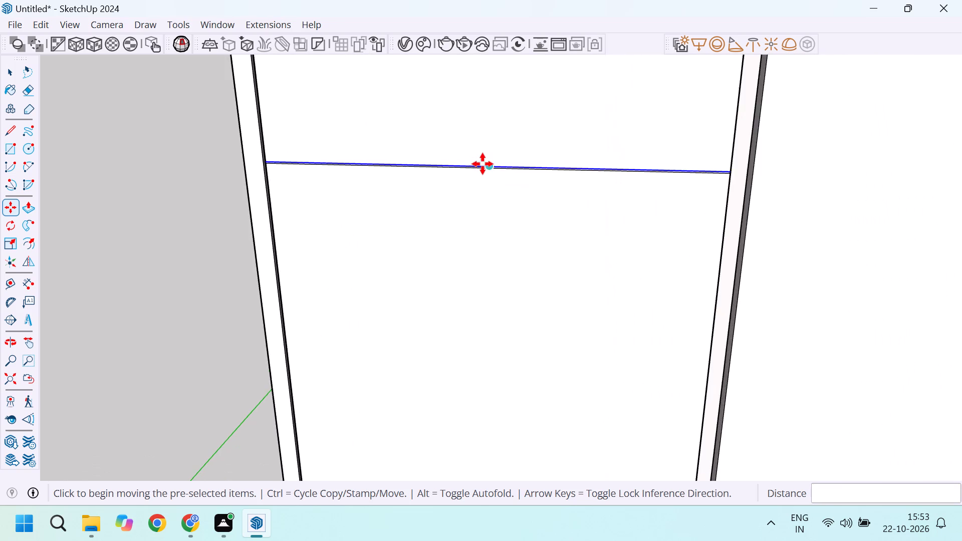
scroll(483, 164, up, 3)
click(496, 165)
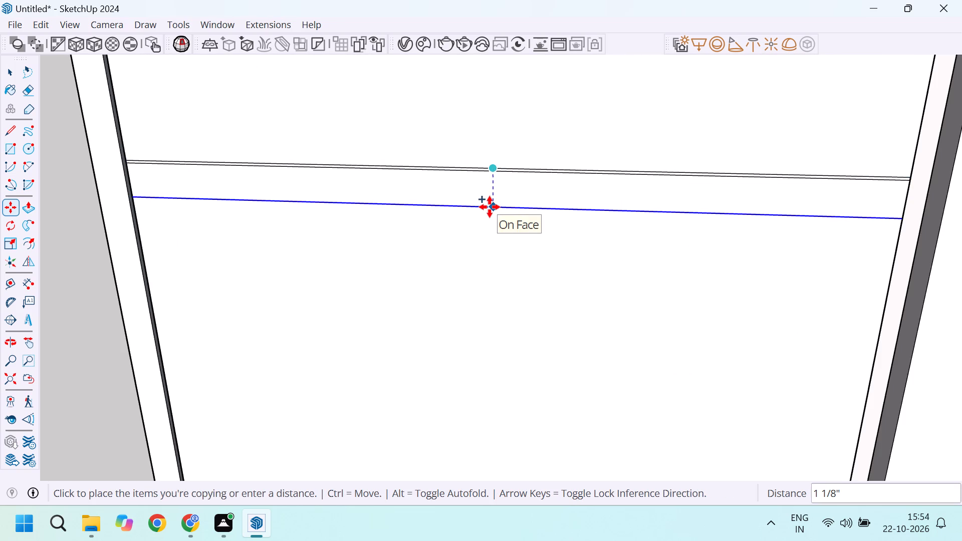
text(4mm)
key(Return)
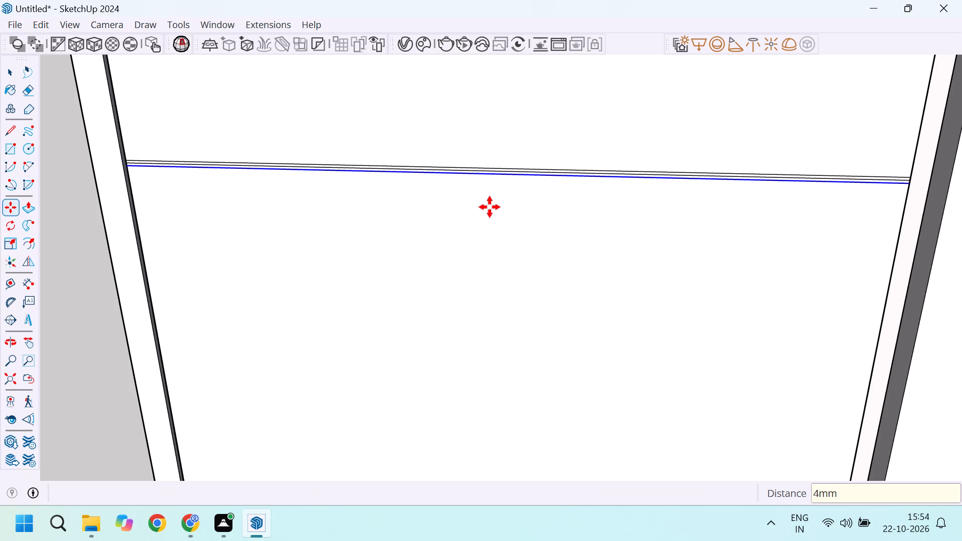
Delete the original middle line between the two copies, leaving a 4 mm strip across the panel.
key(space)
scroll(451, 170, up, 5)
click(453, 169)
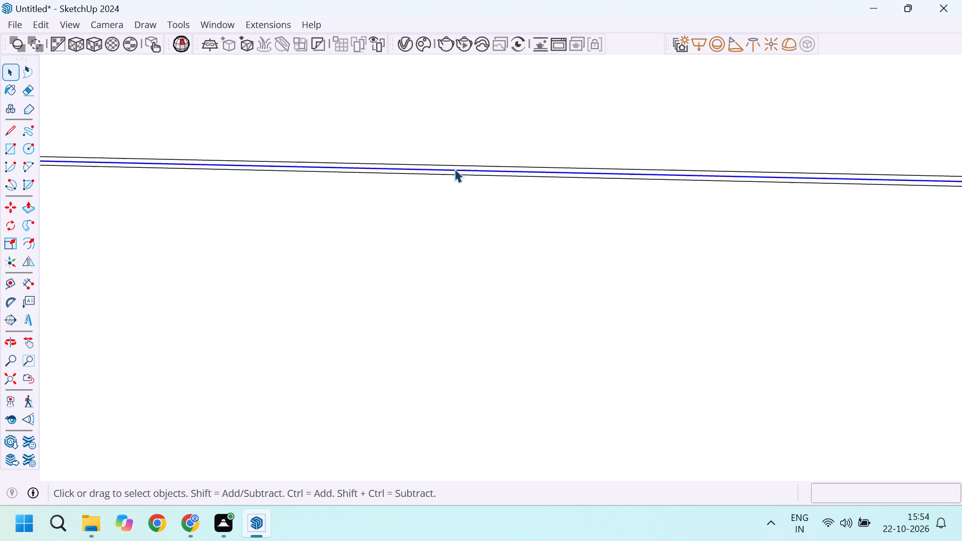
key(Delete)
scroll(463, 166, down, 2)
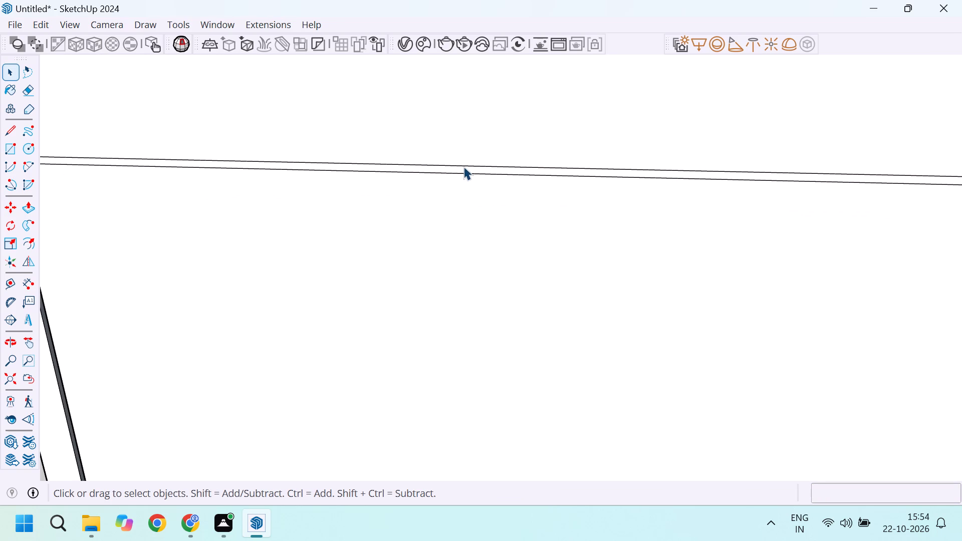
Copy the lower line of the 4 mm strip on the left tall door panel 1" downward.
scroll(463, 166, down, 4)
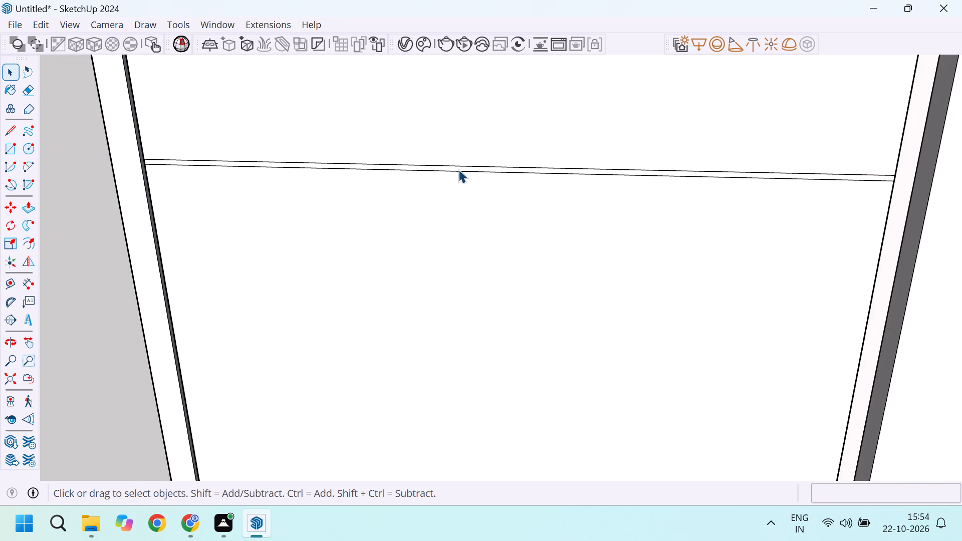
scroll(453, 172, up, 2)
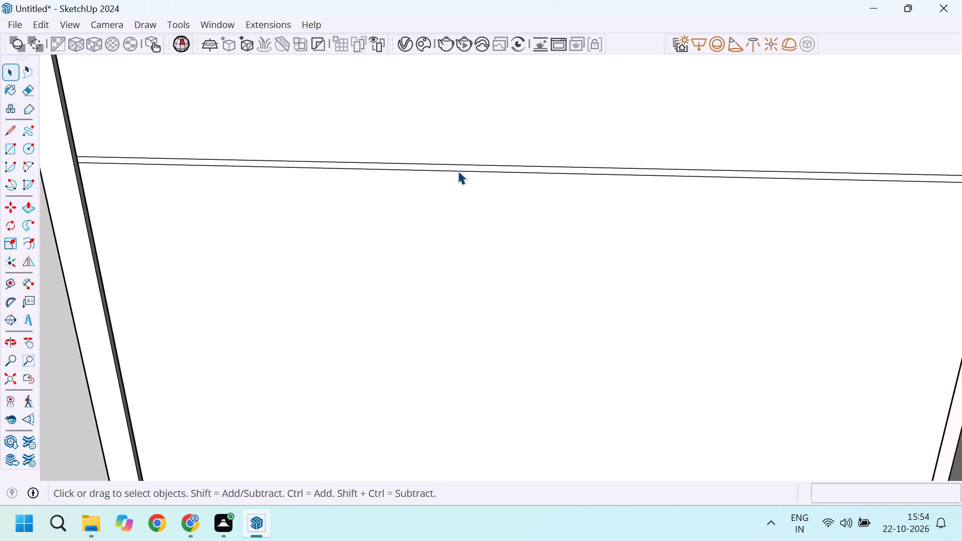
click(458, 171)
key(m)
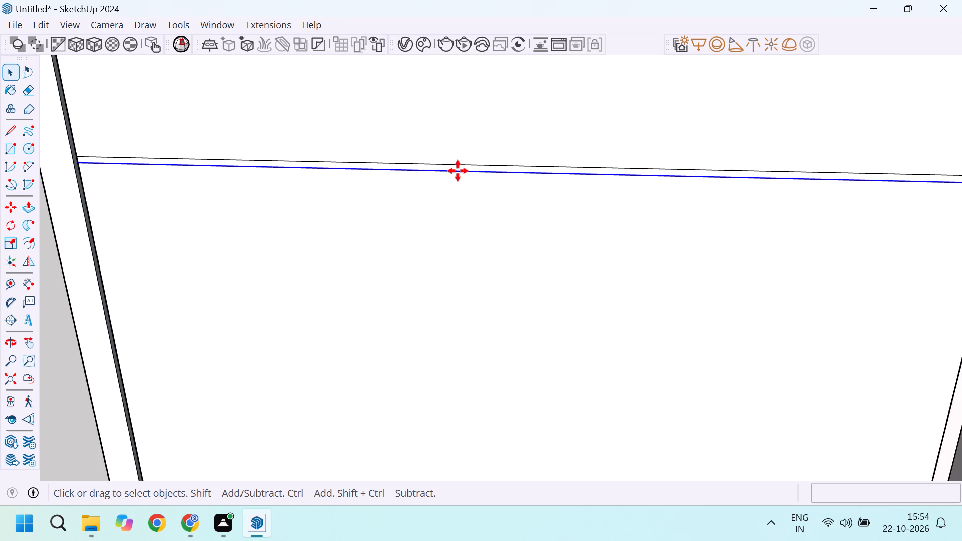
key(Return)
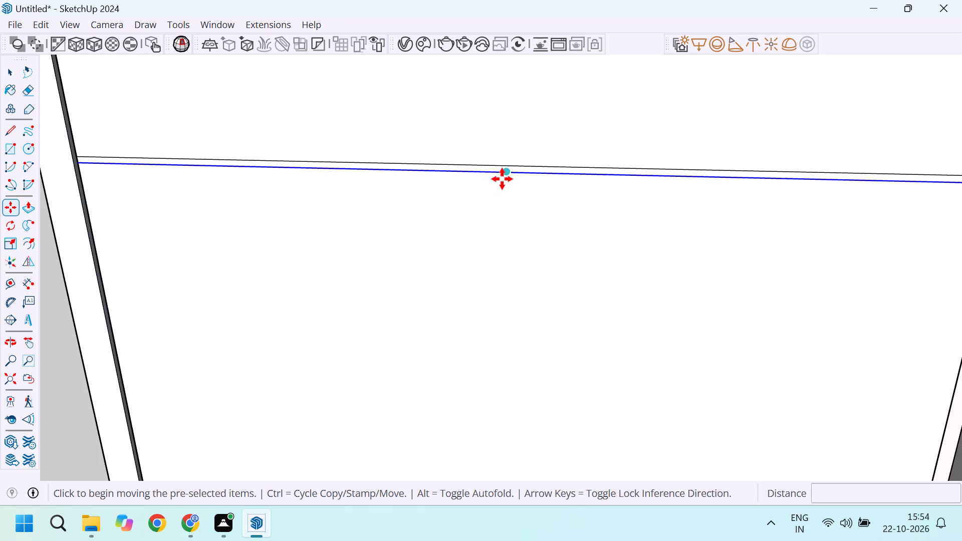
click(510, 171)
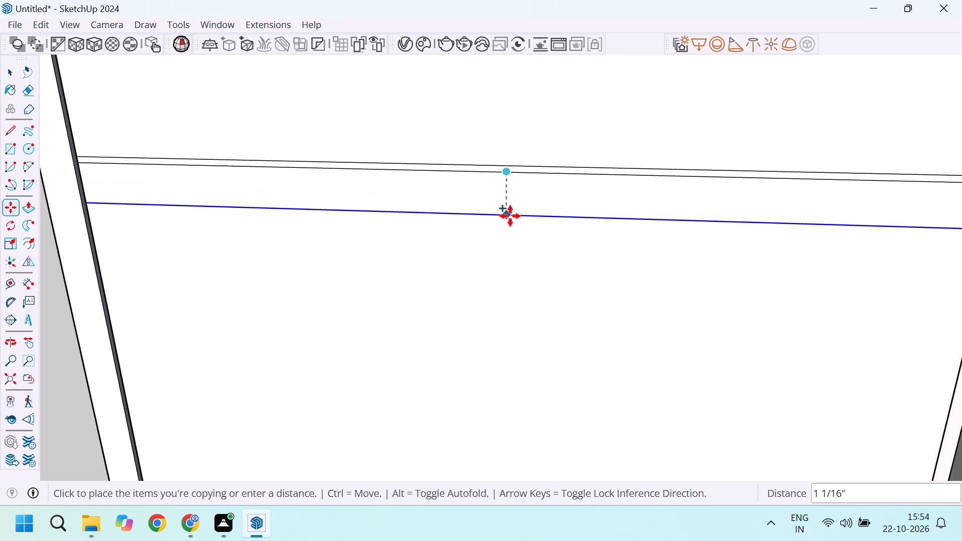
key(1)
key(Return)
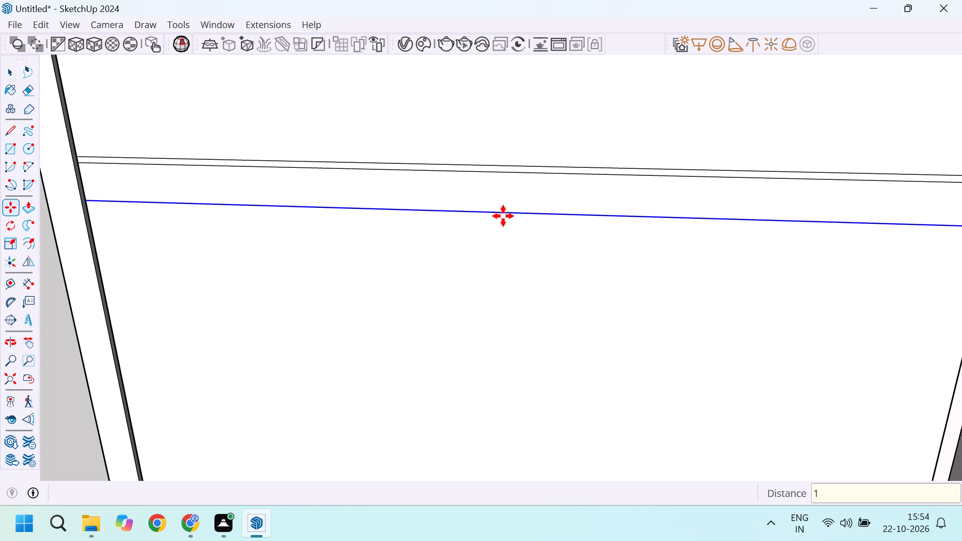
scroll(444, 212, down, 5)
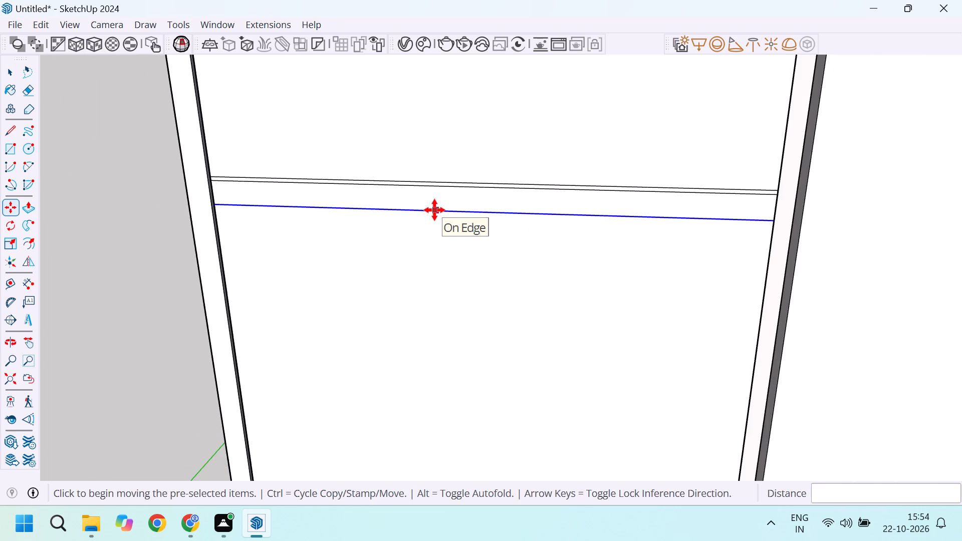
key(space)
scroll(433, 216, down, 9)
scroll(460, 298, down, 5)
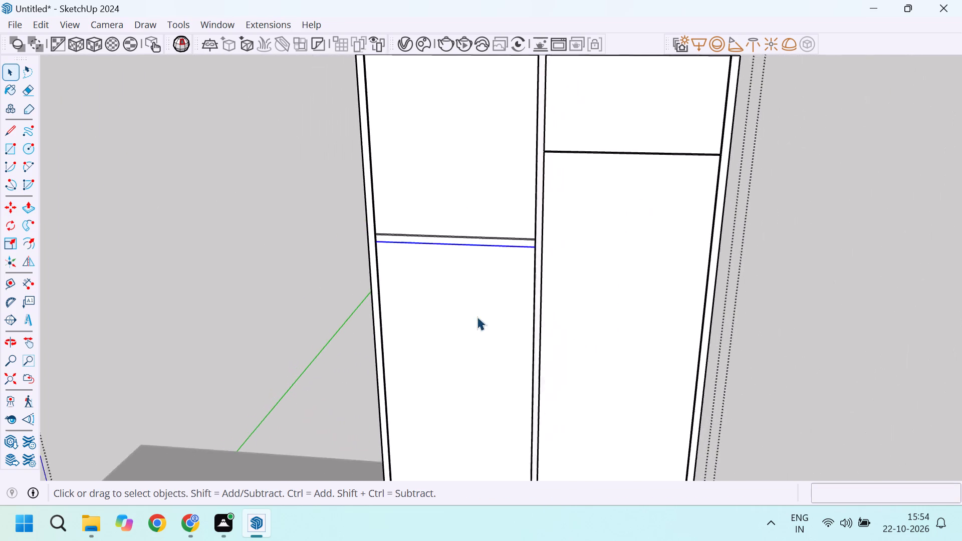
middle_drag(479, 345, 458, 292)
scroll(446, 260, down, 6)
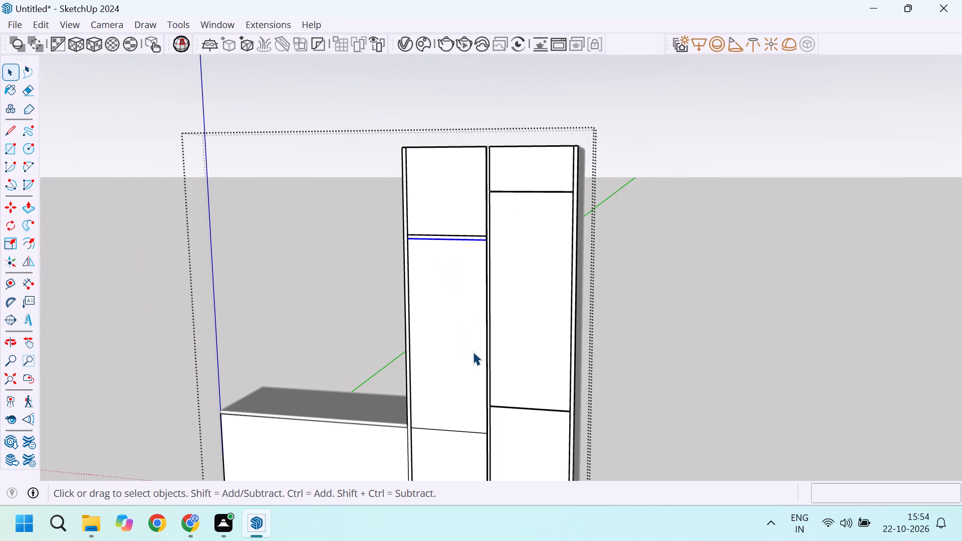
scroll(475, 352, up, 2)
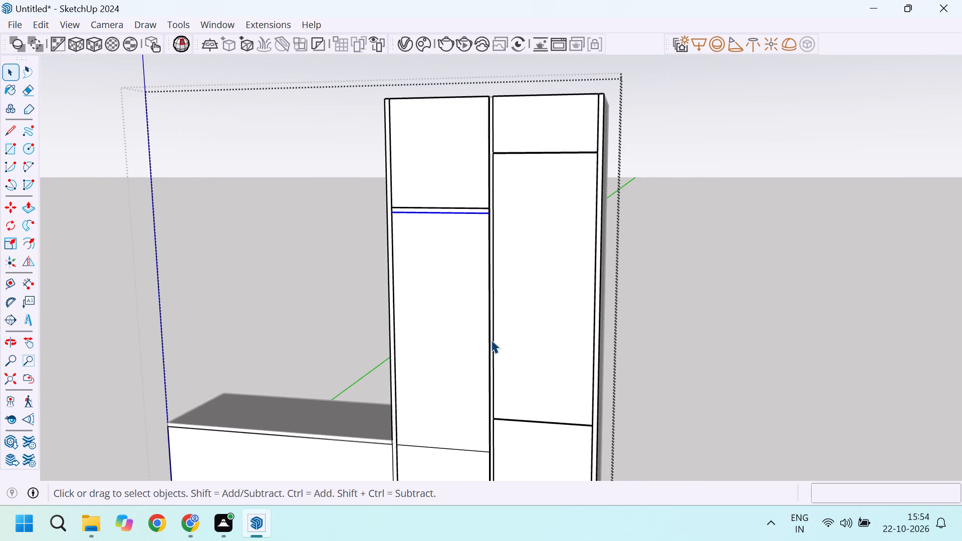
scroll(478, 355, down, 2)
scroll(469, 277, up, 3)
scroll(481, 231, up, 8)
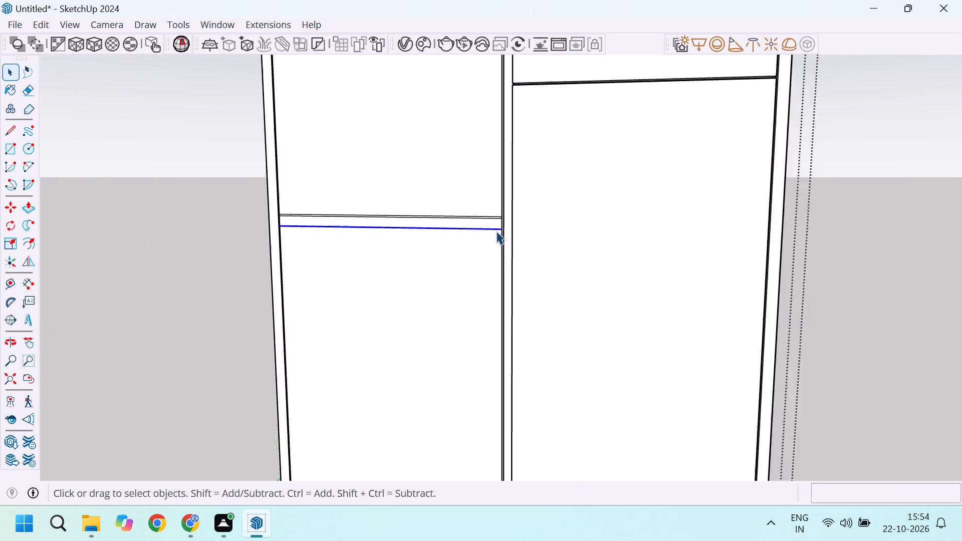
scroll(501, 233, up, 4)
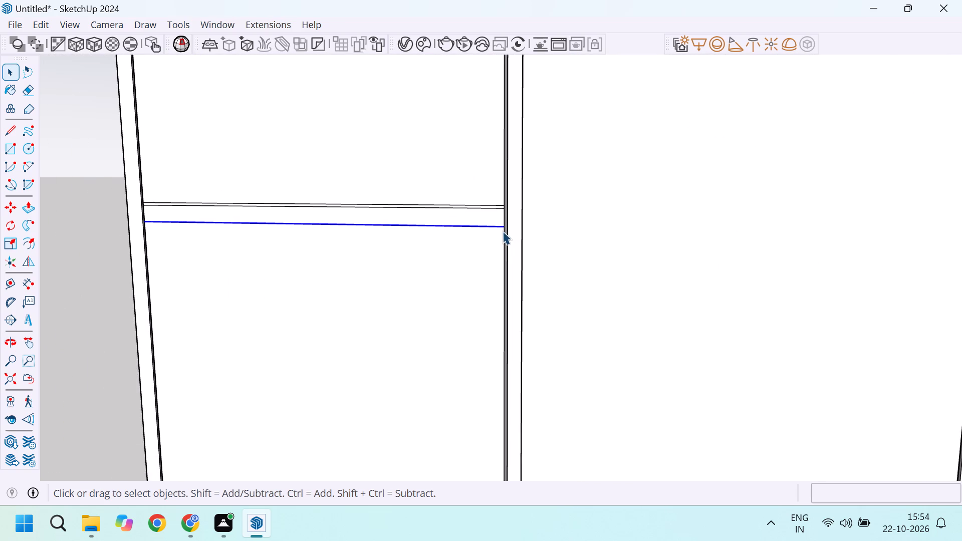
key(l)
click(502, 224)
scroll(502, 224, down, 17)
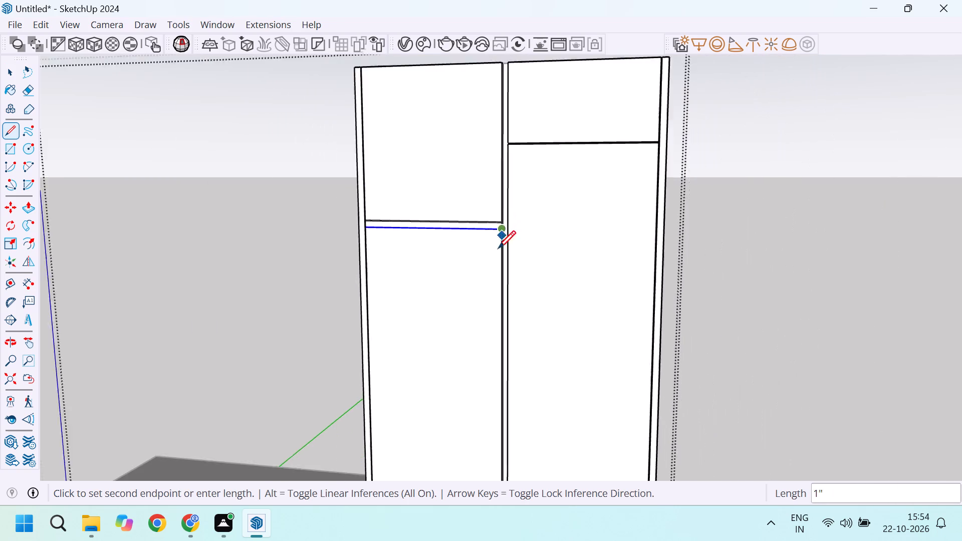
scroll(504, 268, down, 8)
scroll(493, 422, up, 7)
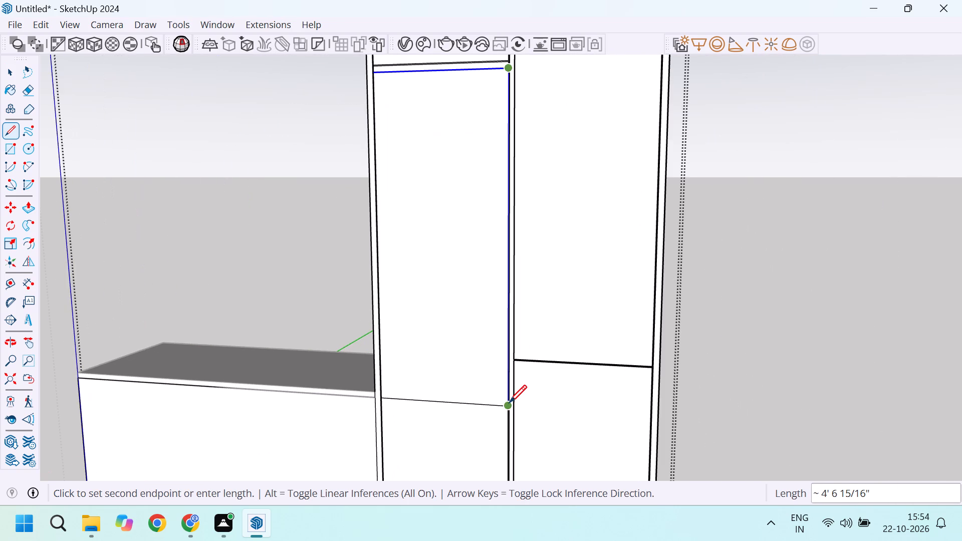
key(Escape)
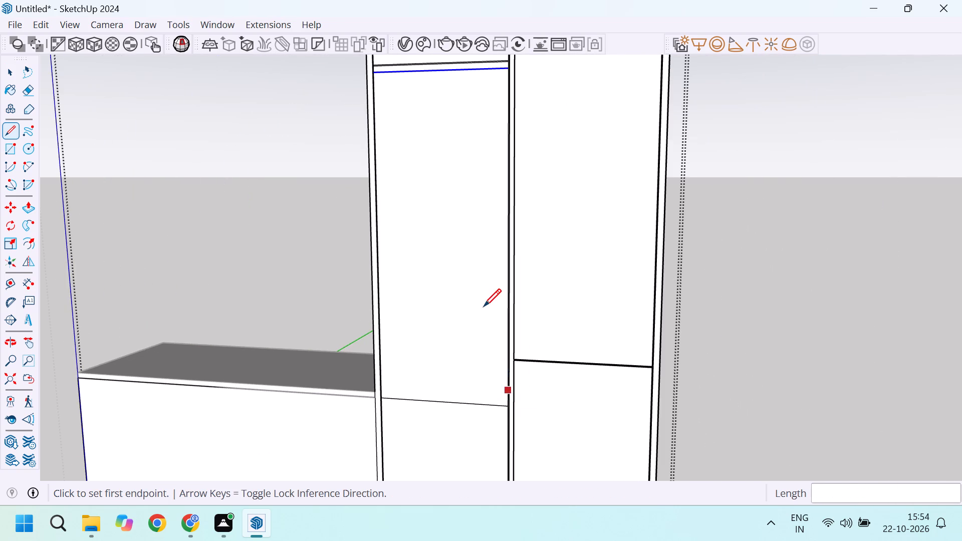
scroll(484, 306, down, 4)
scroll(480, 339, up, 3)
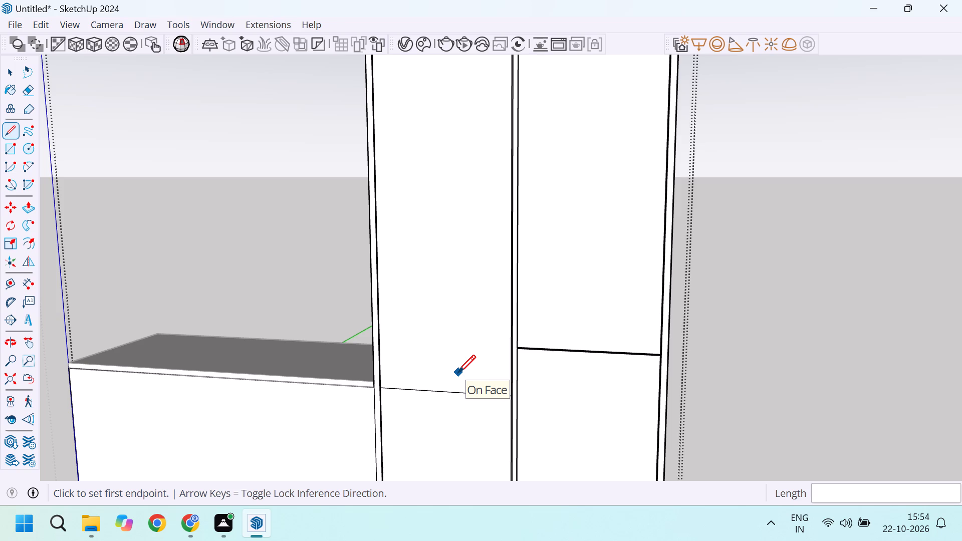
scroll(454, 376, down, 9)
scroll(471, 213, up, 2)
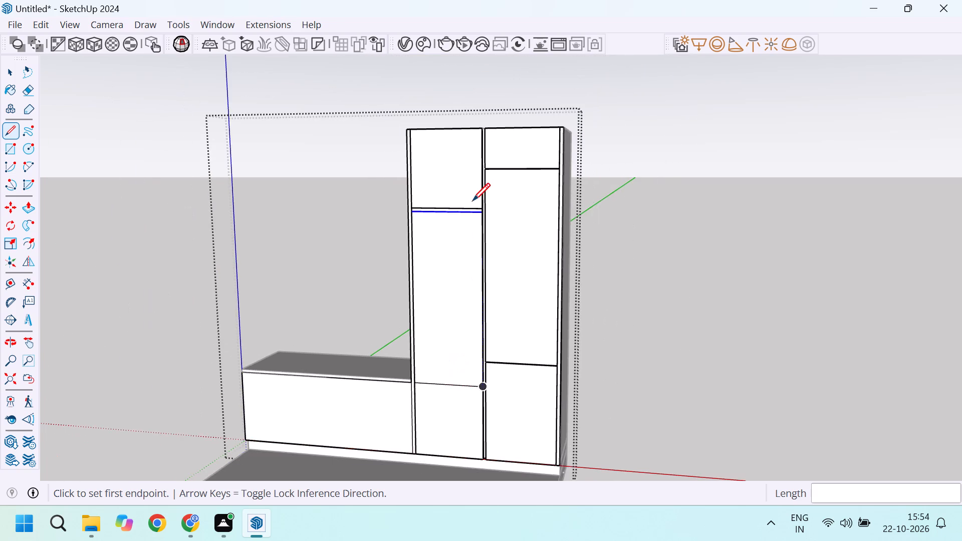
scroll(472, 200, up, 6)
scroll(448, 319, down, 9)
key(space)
Push the left door panel's middle section 1" inward with Push/Pull and delete the recessed face to open the section.
scroll(433, 315, up, 5)
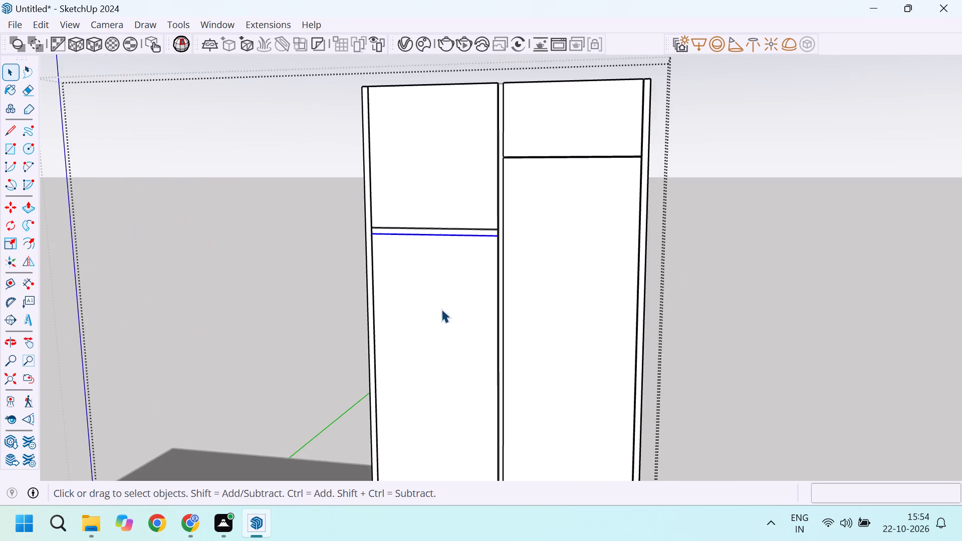
scroll(447, 300, down, 3)
scroll(430, 302, up, 4)
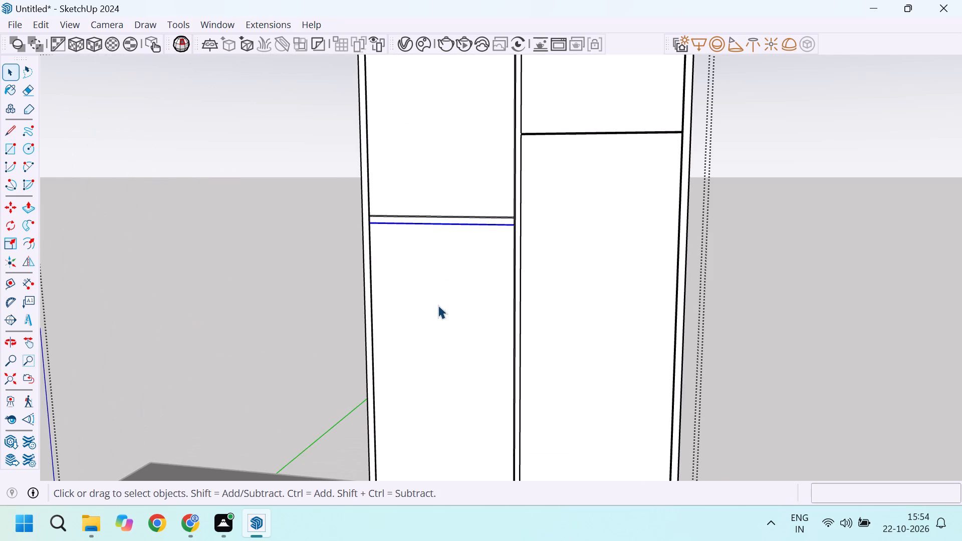
key(p)
click(437, 303)
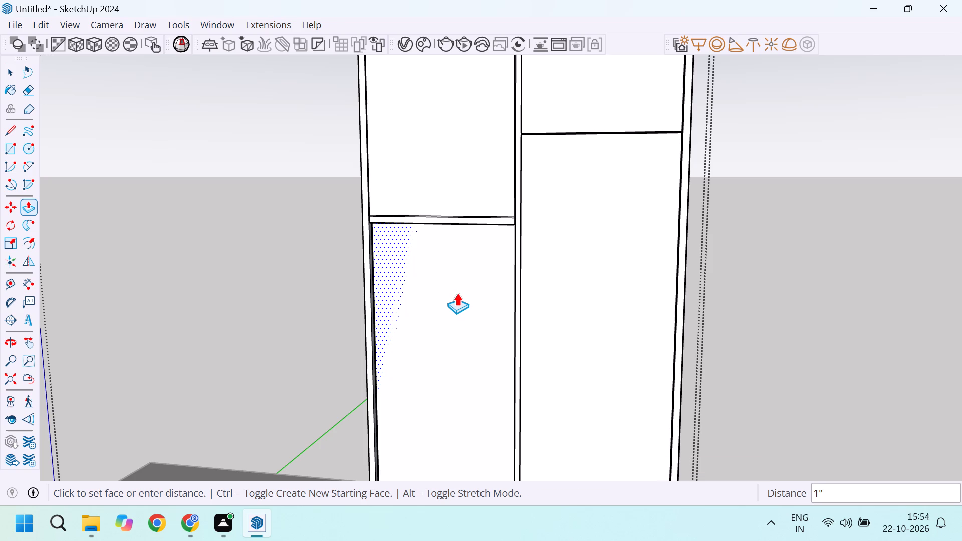
click(457, 293)
key(space)
click(450, 289)
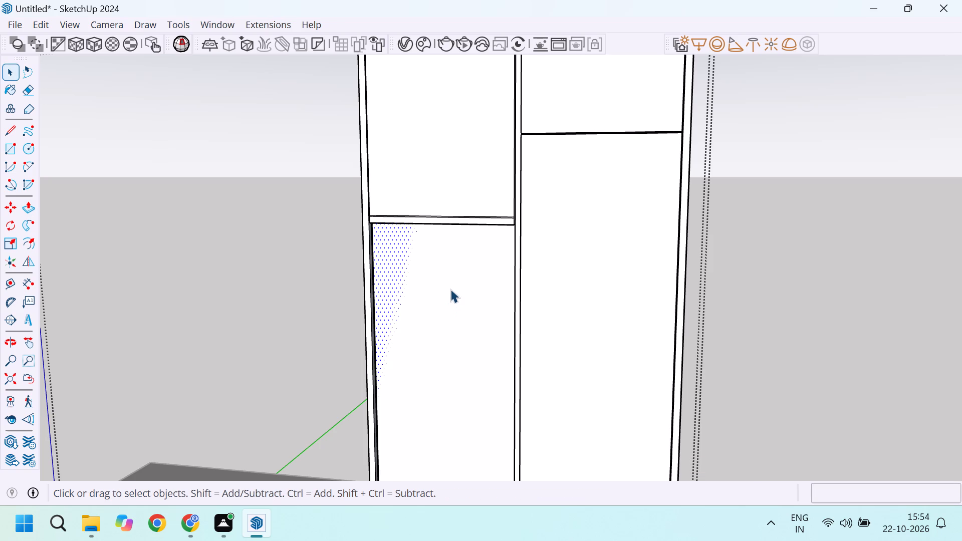
key(Delete)
Draw a 1" by about 4' 6 15/16" rectangle closing the opening's side edge next to the right tall door.
scroll(453, 289, down, 3)
middle_drag(454, 247, 543, 356)
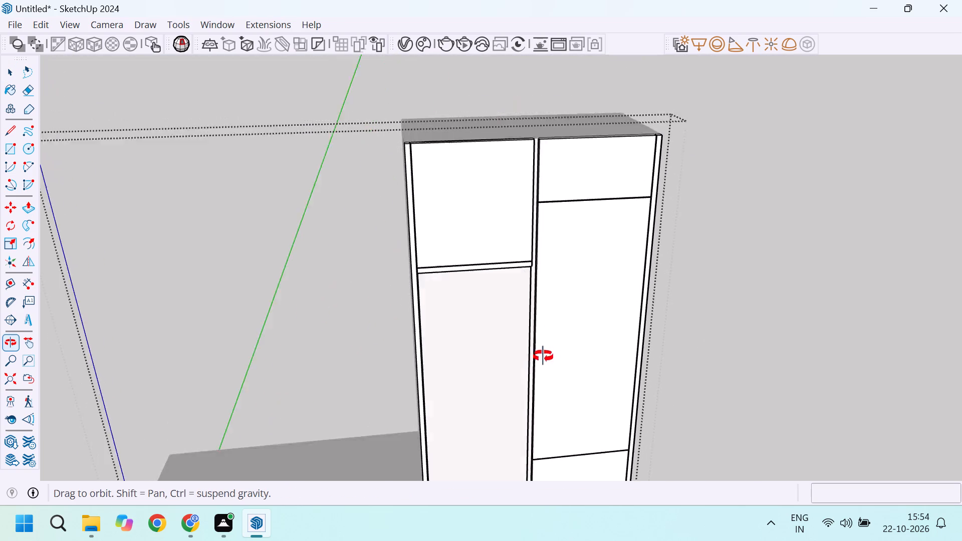
middle_drag(543, 356, 483, 423)
scroll(486, 214, up, 8)
scroll(551, 251, down, 3)
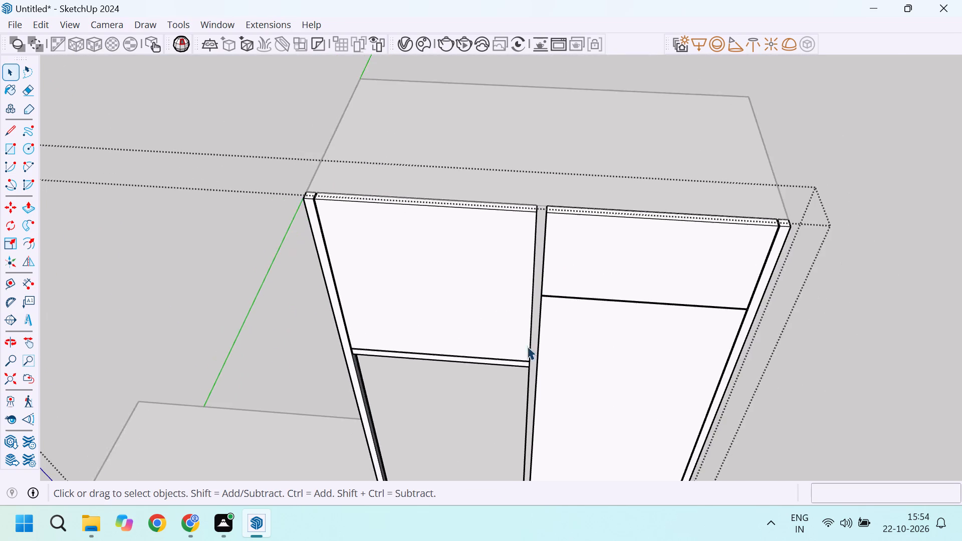
scroll(521, 379, up, 3)
middle_drag(517, 390, 461, 307)
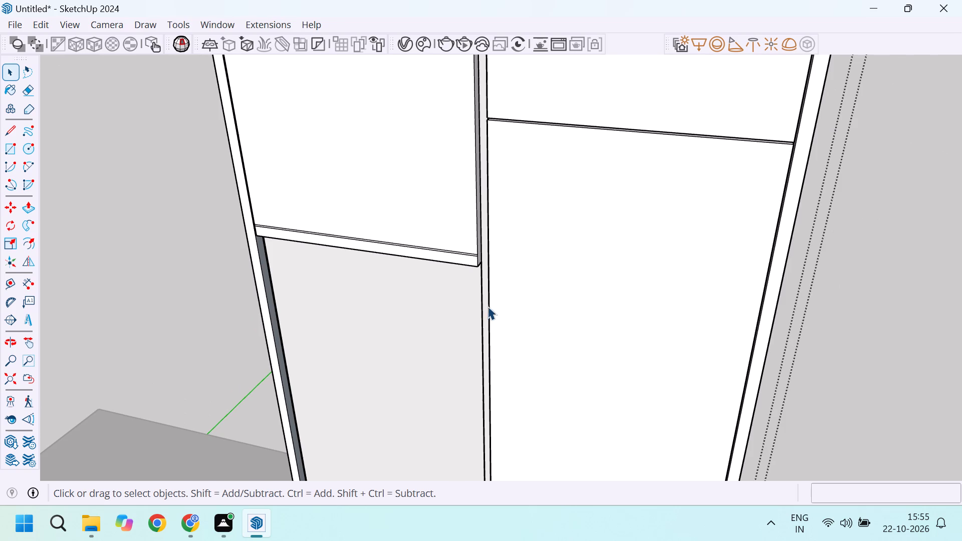
click(480, 302)
middle_drag(484, 283, 455, 272)
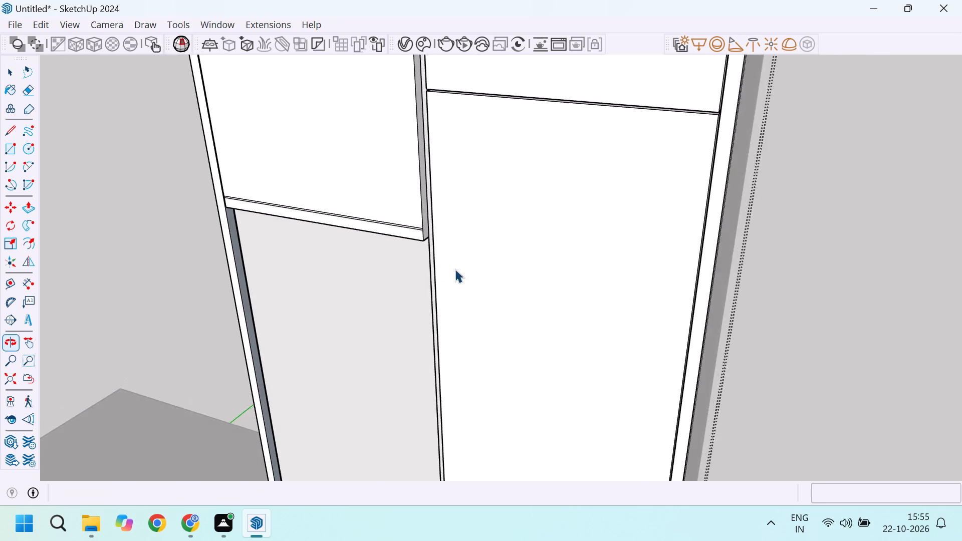
scroll(440, 249, up, 8)
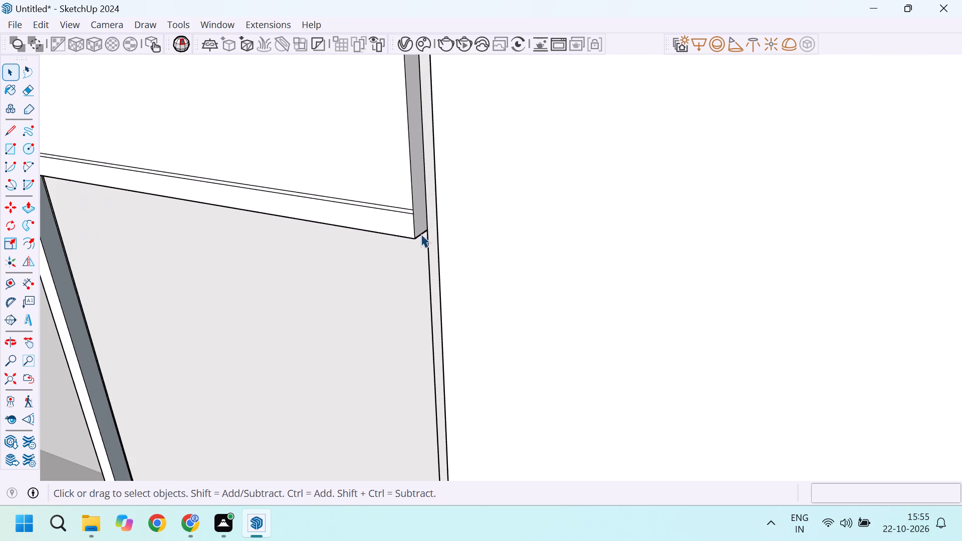
key(r)
click(414, 239)
scroll(424, 256, down, 6)
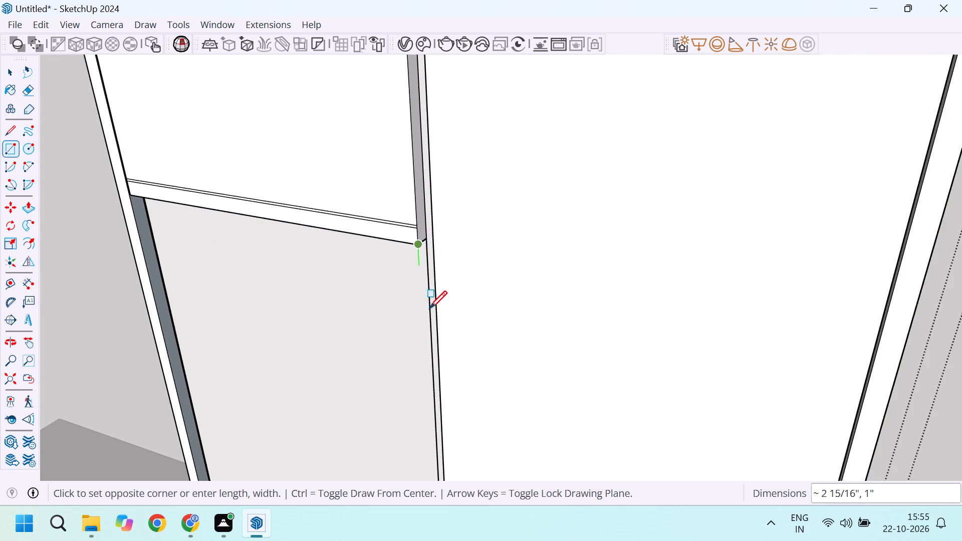
scroll(429, 308, down, 19)
scroll(391, 225, down, 7)
scroll(424, 376, up, 10)
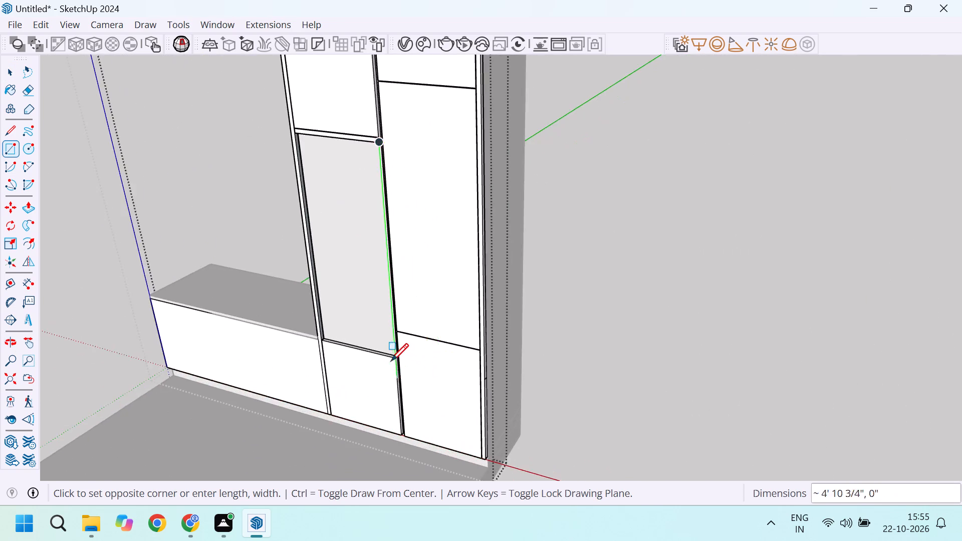
scroll(391, 361, up, 20)
scroll(391, 361, up, 12)
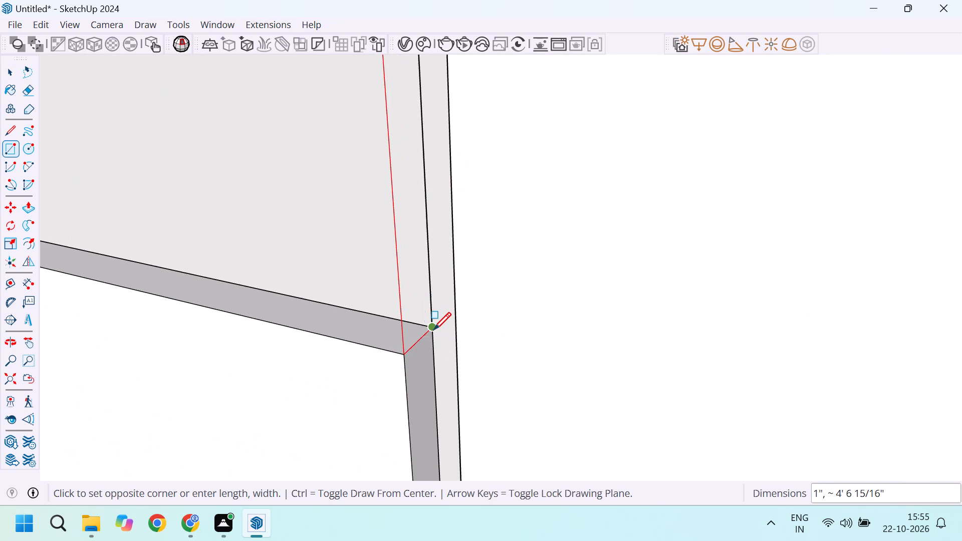
click(433, 329)
scroll(411, 342, down, 20)
scroll(411, 342, down, 4)
key(space)
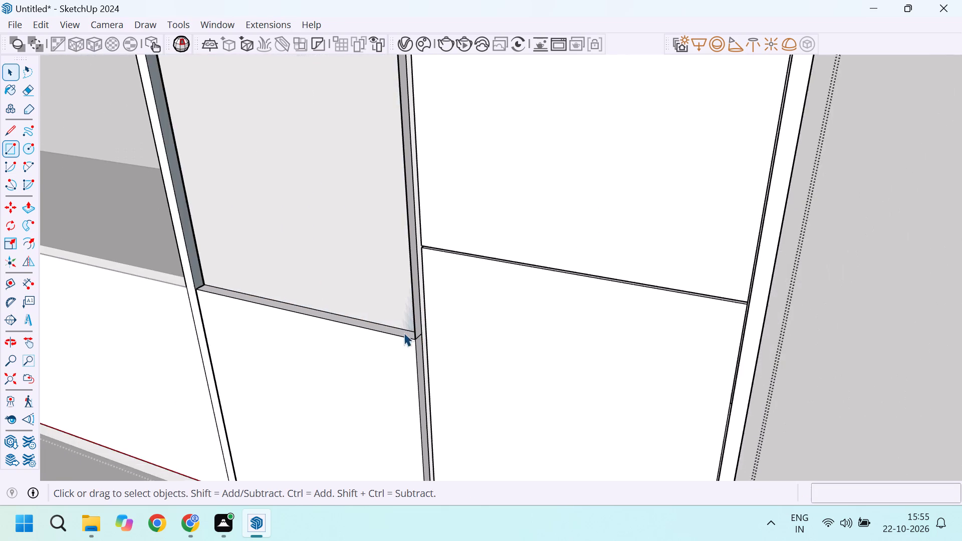
Delete the remaining back face behind the left tall unit's middle opening.
scroll(382, 323, up, 2)
scroll(394, 330, down, 5)
middle_drag(391, 307, 622, 322)
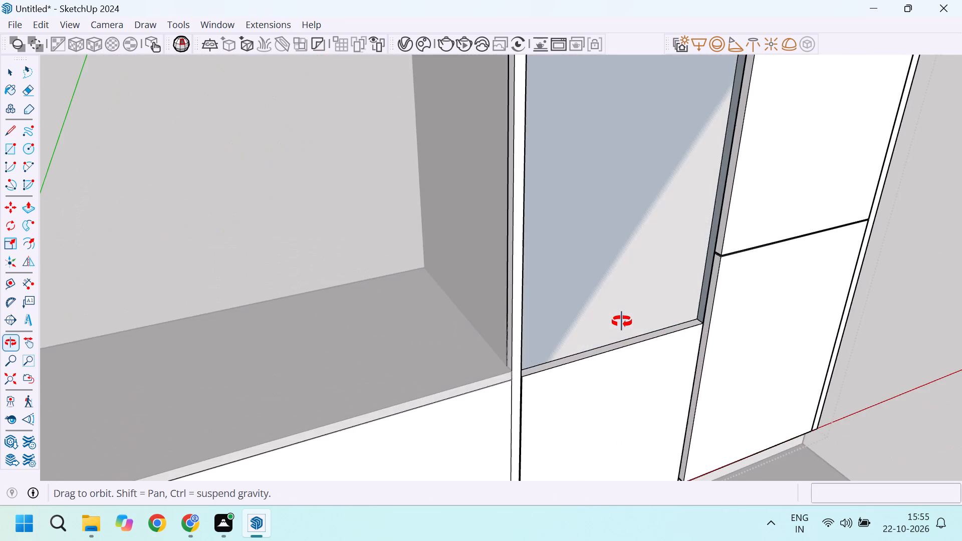
middle_drag(622, 322, 617, 322)
scroll(576, 331, down, 8)
scroll(597, 259, up, 4)
click(594, 261)
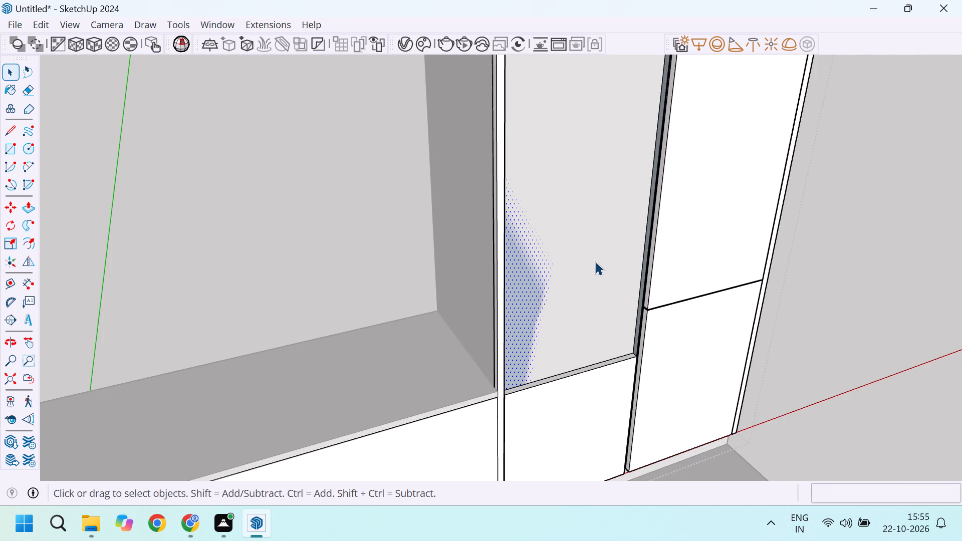
key(Delete)
middle_drag(657, 318, 707, 337)
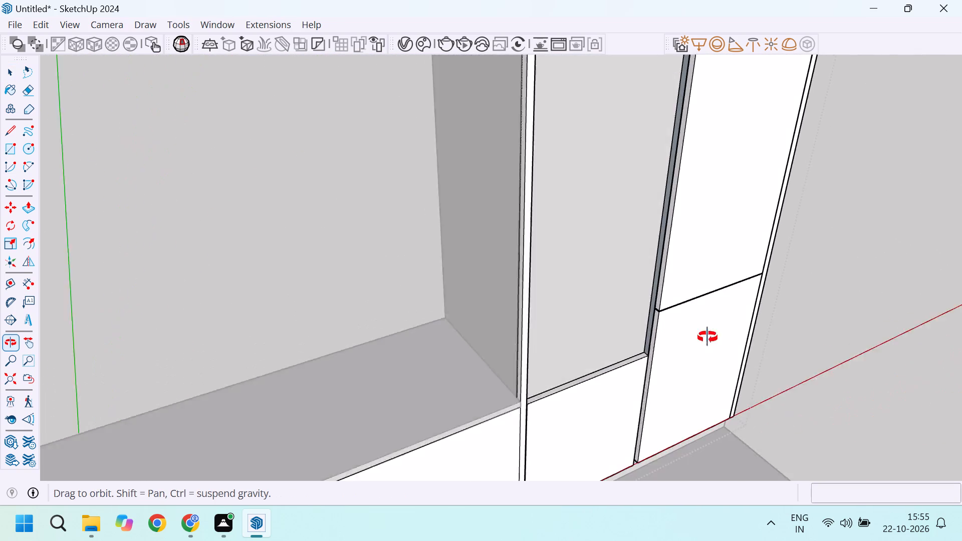
Inside the carcass group, draw a rectangle about 1' 10 3/8" by 4' 6 15/16" filling the left tall unit's middle opening.
middle_drag(707, 337, 455, 333)
scroll(457, 332, down, 8)
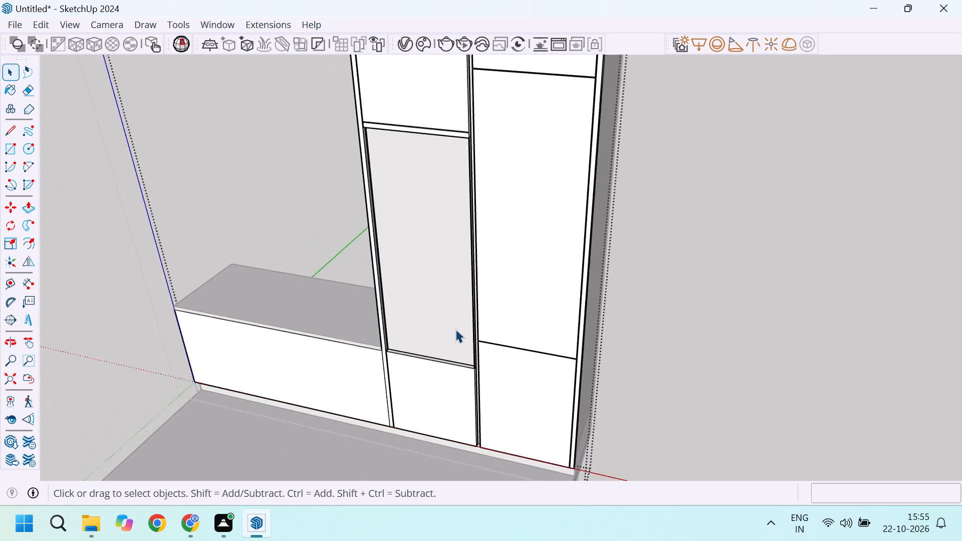
scroll(455, 329, down, 2)
scroll(682, 266, up, 3)
click(737, 276)
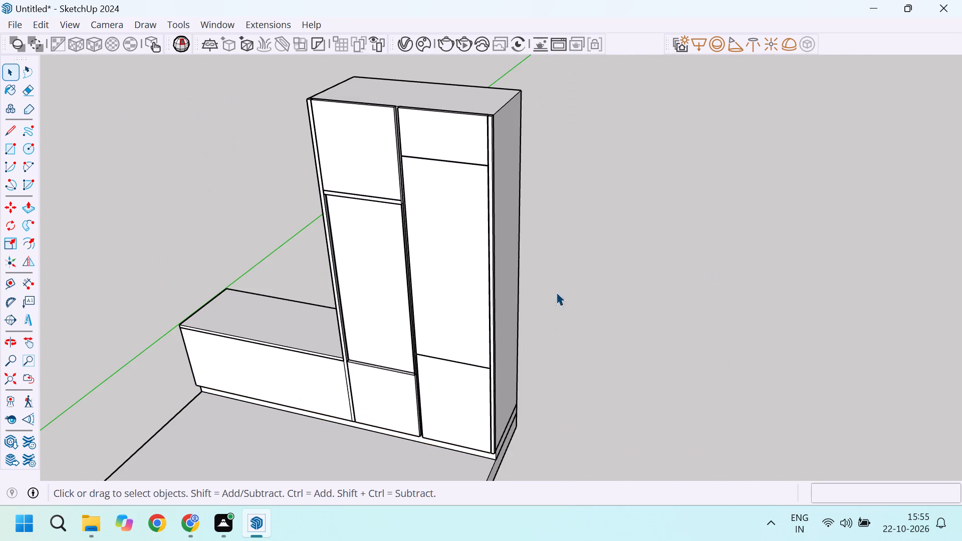
middle_drag(494, 270, 579, 200)
scroll(457, 194, up, 4)
scroll(540, 282, down, 4)
scroll(418, 286, up, 1)
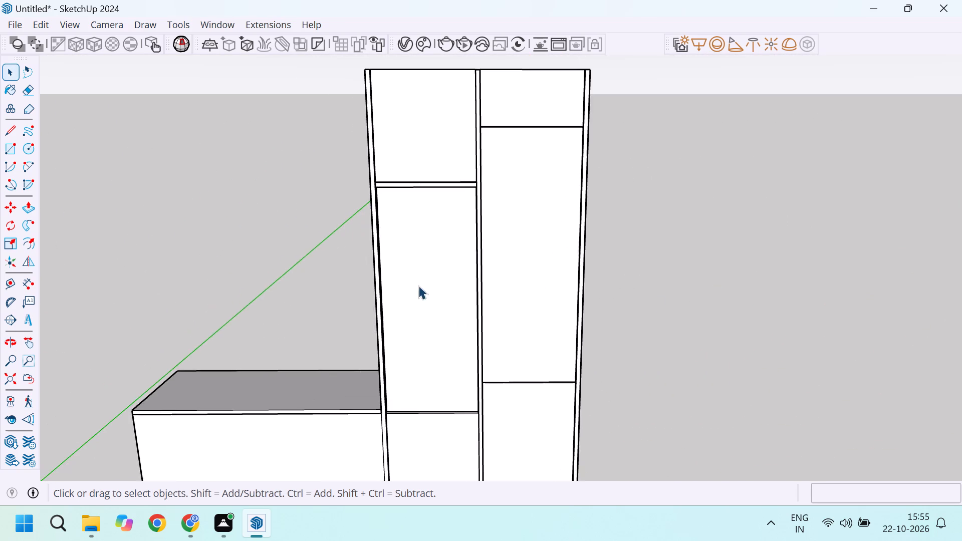
middle_drag(421, 286, 481, 287)
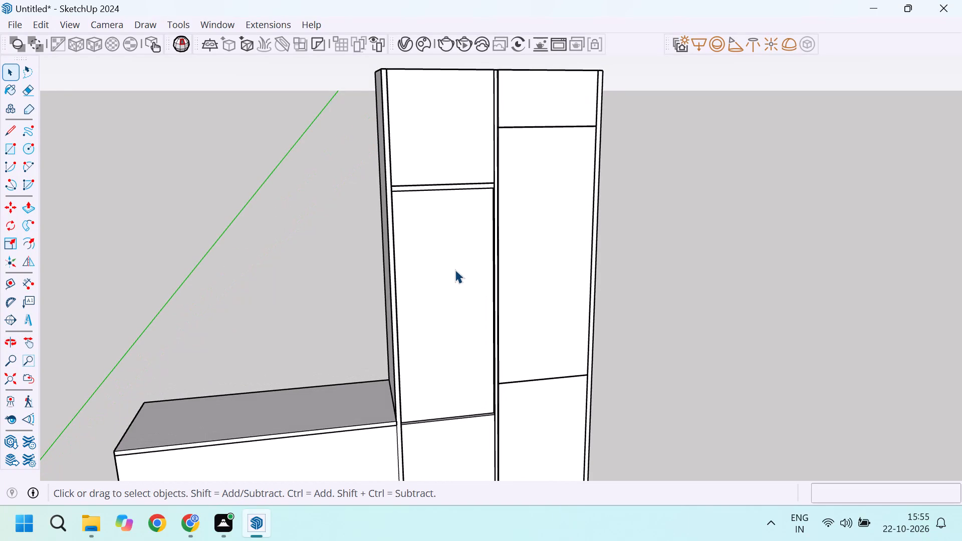
double_click(455, 269)
middle_drag(461, 276, 398, 200)
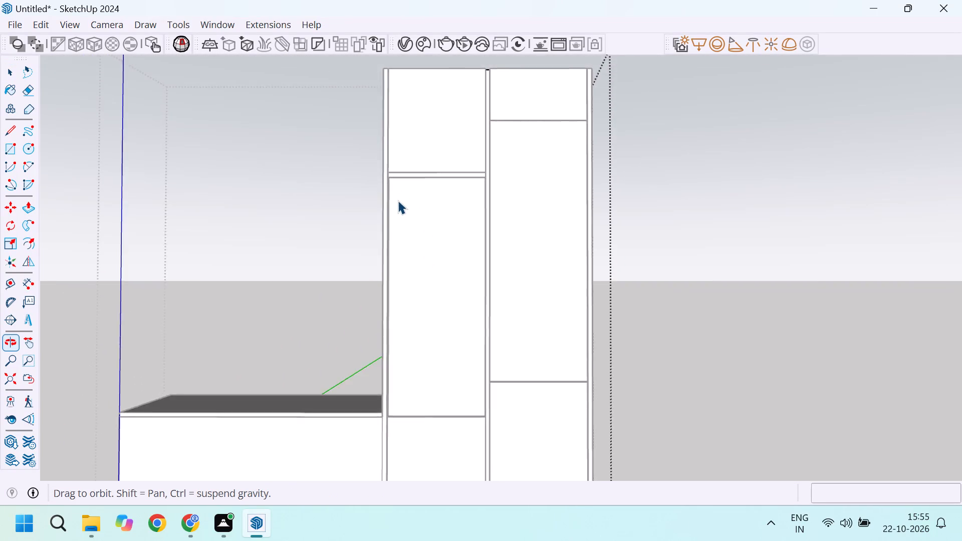
scroll(398, 200, up, 5)
scroll(416, 216, down, 6)
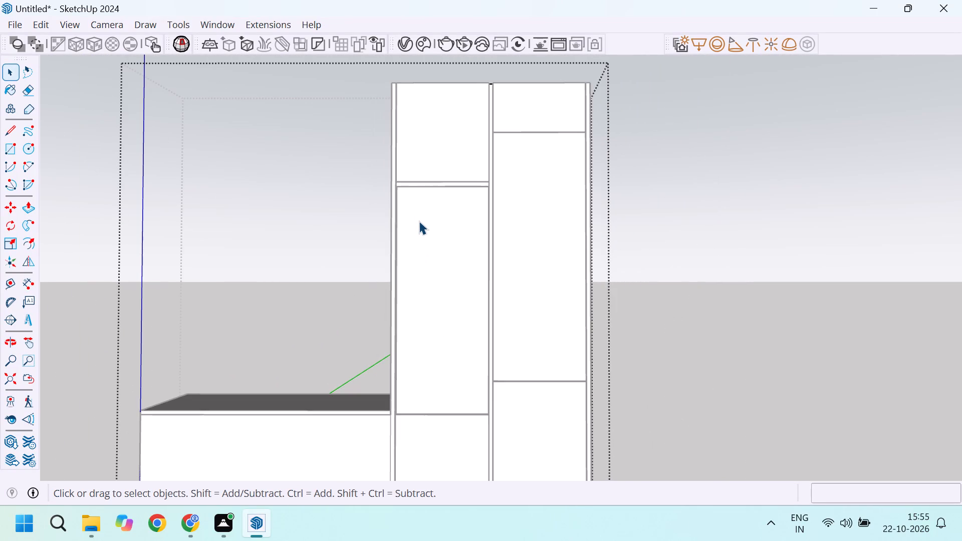
scroll(419, 223, down, 3)
scroll(421, 228, up, 5)
key(r)
scroll(402, 192, up, 6)
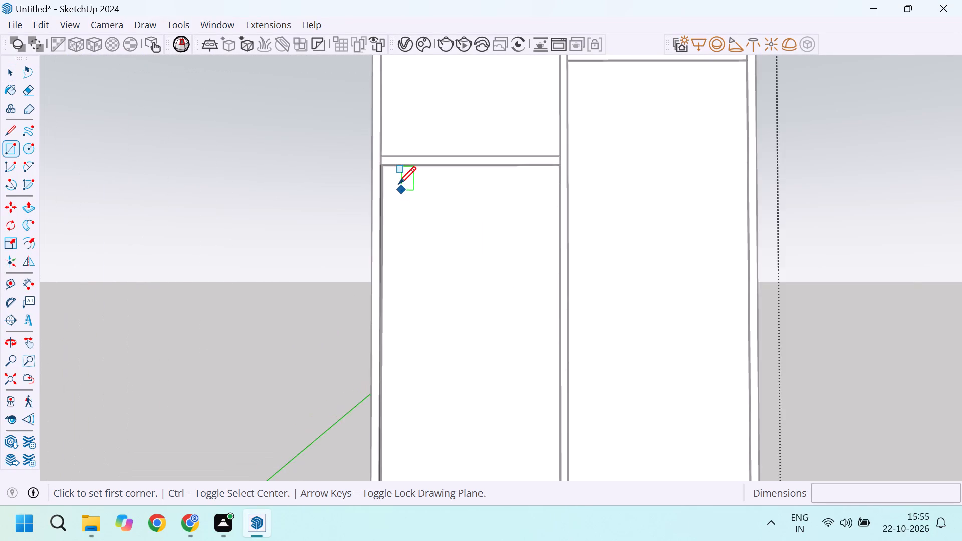
scroll(398, 184, up, 11)
middle_drag(385, 176, 305, 101)
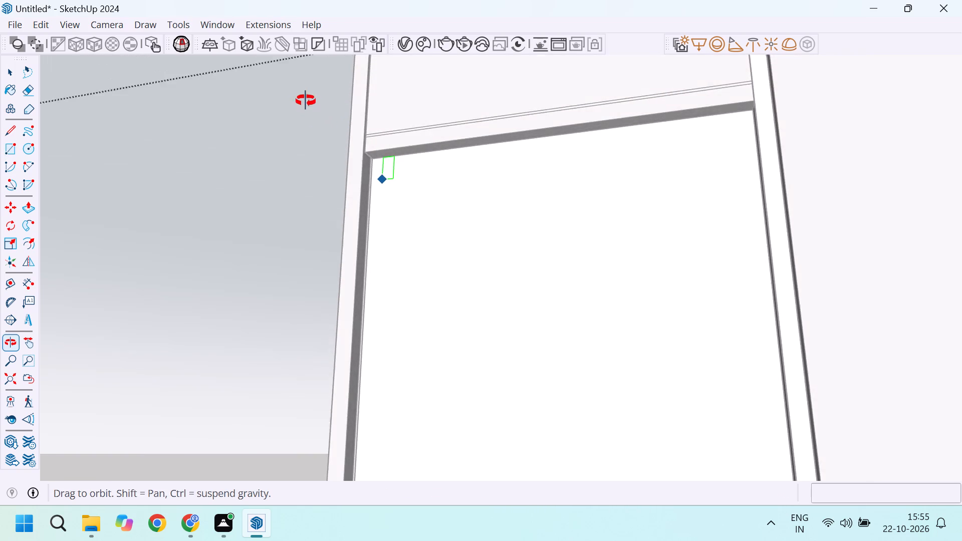
scroll(371, 151, up, 20)
scroll(371, 151, up, 7)
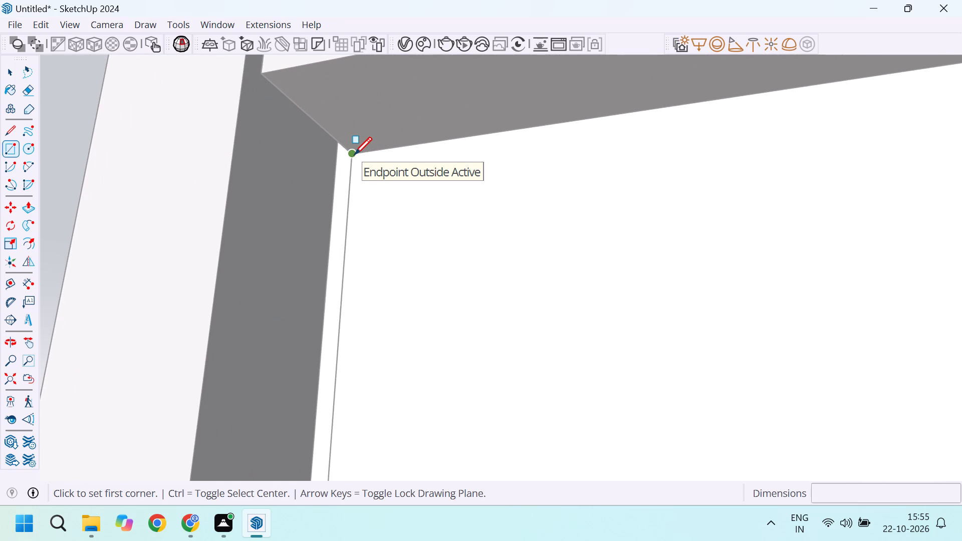
click(354, 154)
scroll(433, 221, down, 20)
scroll(433, 221, down, 13)
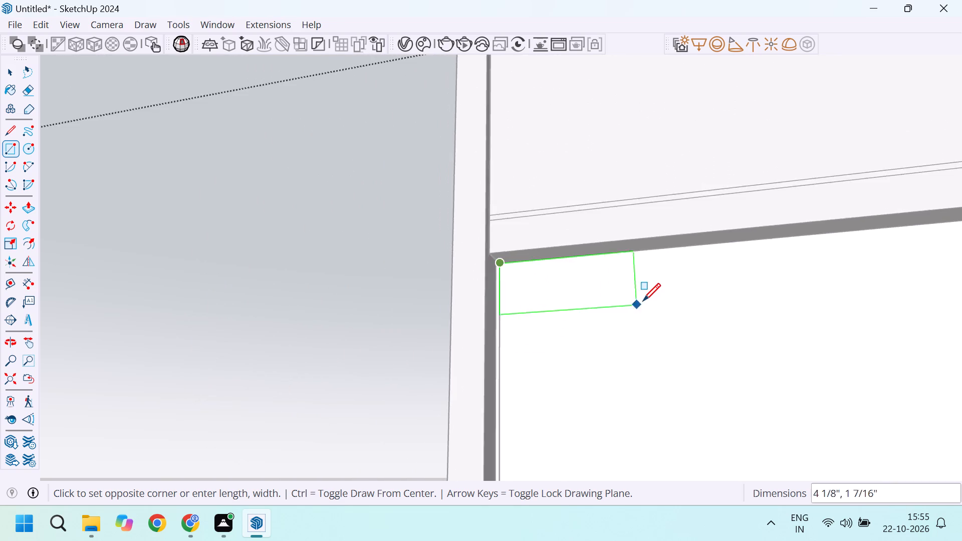
scroll(643, 301, down, 15)
scroll(639, 291, down, 20)
scroll(639, 291, down, 5)
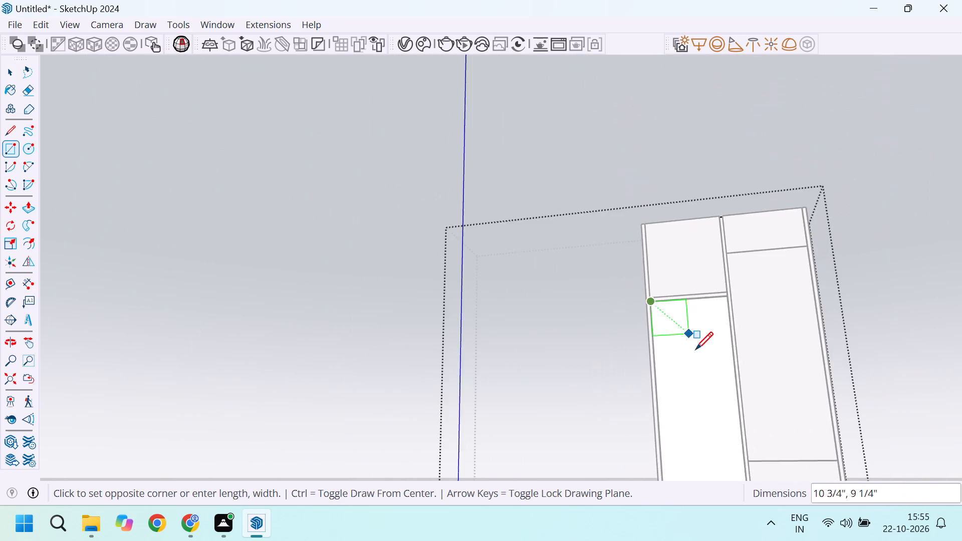
scroll(695, 349, down, 9)
middle_drag(707, 398, 776, 512)
scroll(685, 376, up, 10)
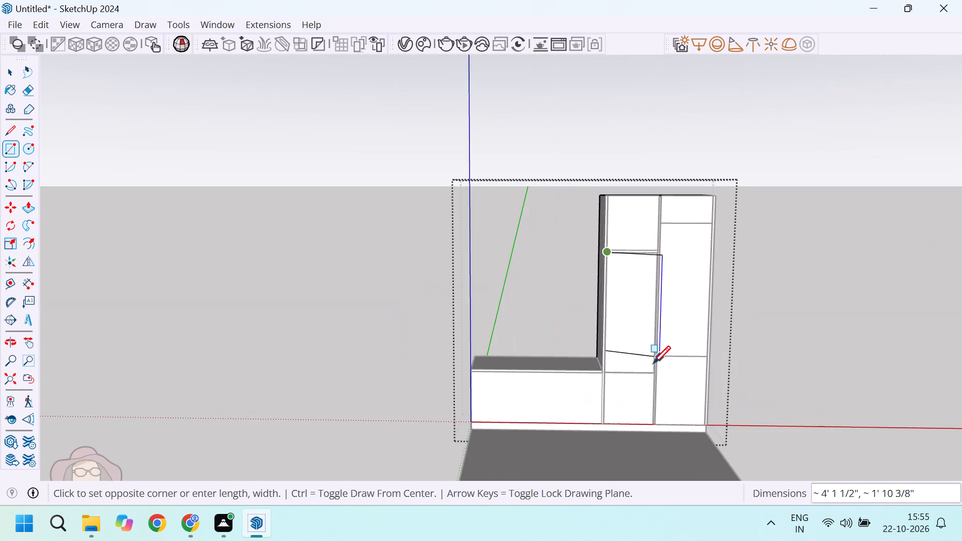
scroll(653, 363, up, 20)
scroll(653, 363, up, 6)
scroll(683, 413, up, 12)
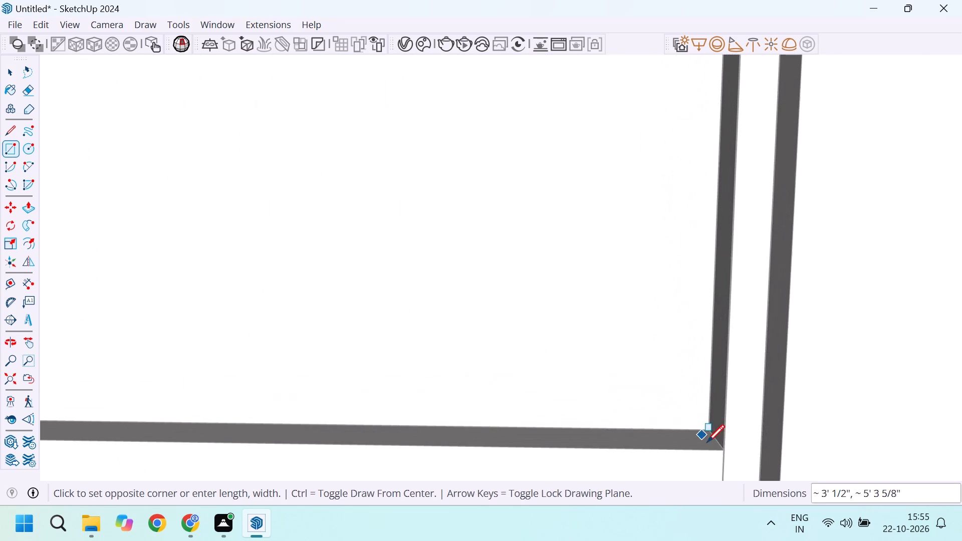
scroll(707, 442, up, 20)
scroll(707, 442, up, 7)
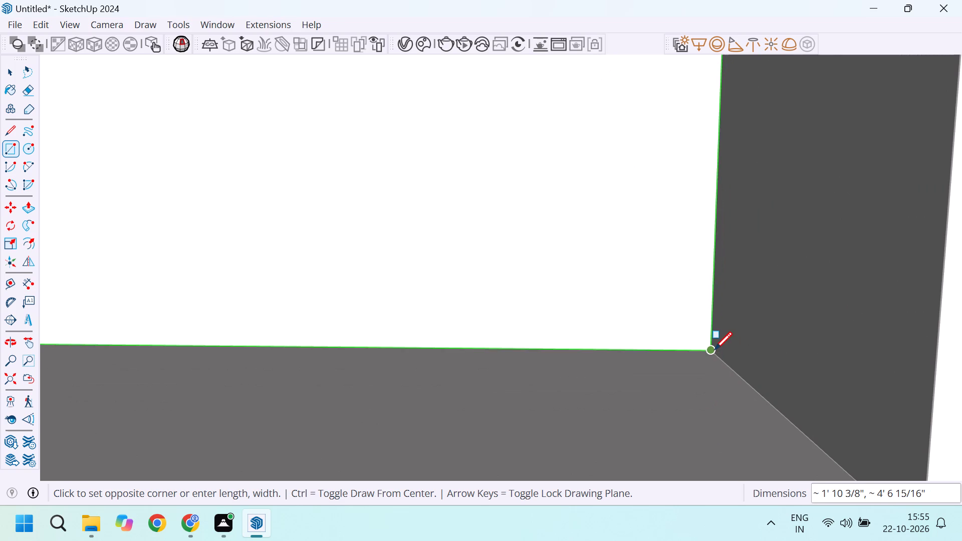
click(714, 349)
Push the rectangle 1'10" into the left tall unit with Push/Pull to form an open niche, and leave the group.
scroll(619, 340, down, 18)
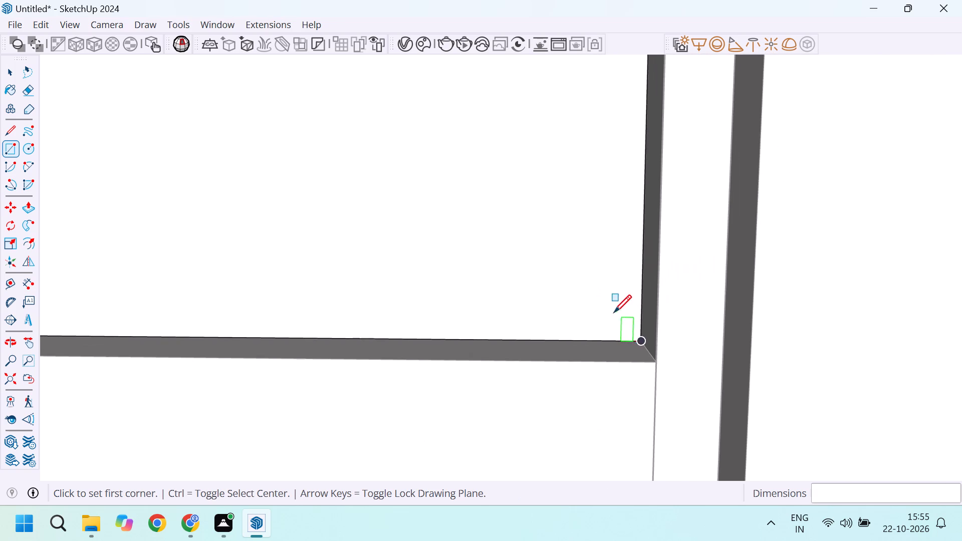
key(p)
click(593, 295)
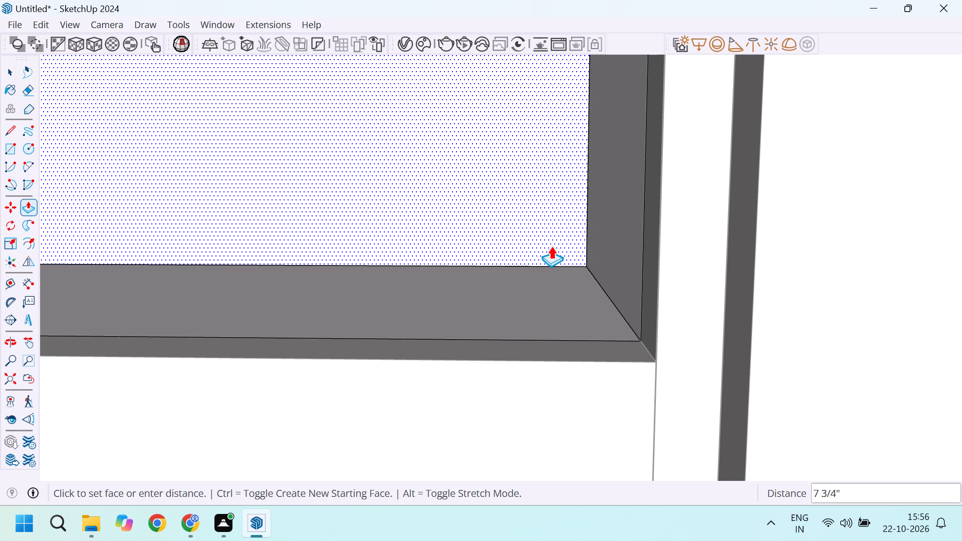
text(1')
text(10)
key(Return)
key(space)
scroll(537, 251, down, 18)
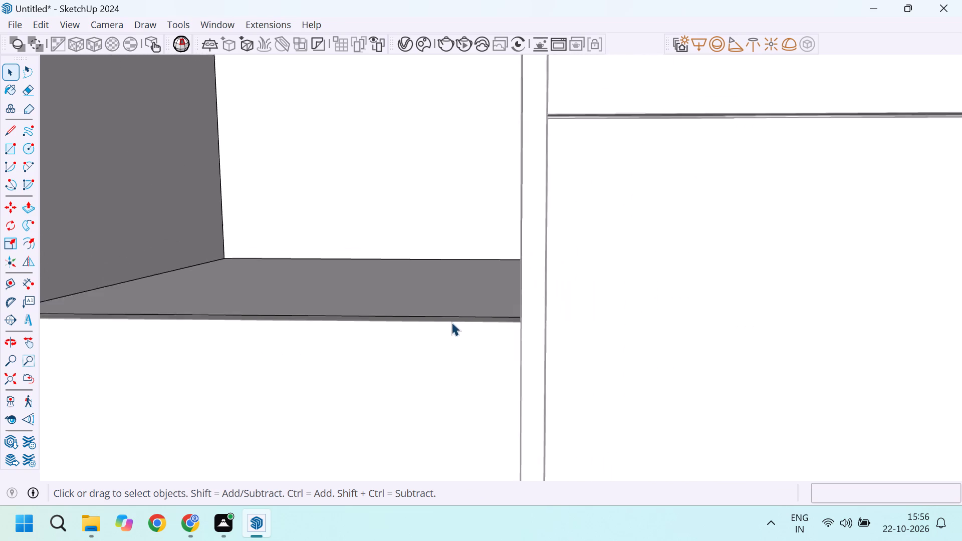
scroll(451, 322, down, 20)
scroll(451, 322, down, 3)
click(648, 275)
Inside the carcass group, push the niche's left side face outward about 1/8" to meet the front panel's inner edge.
middle_drag(646, 304, 579, 328)
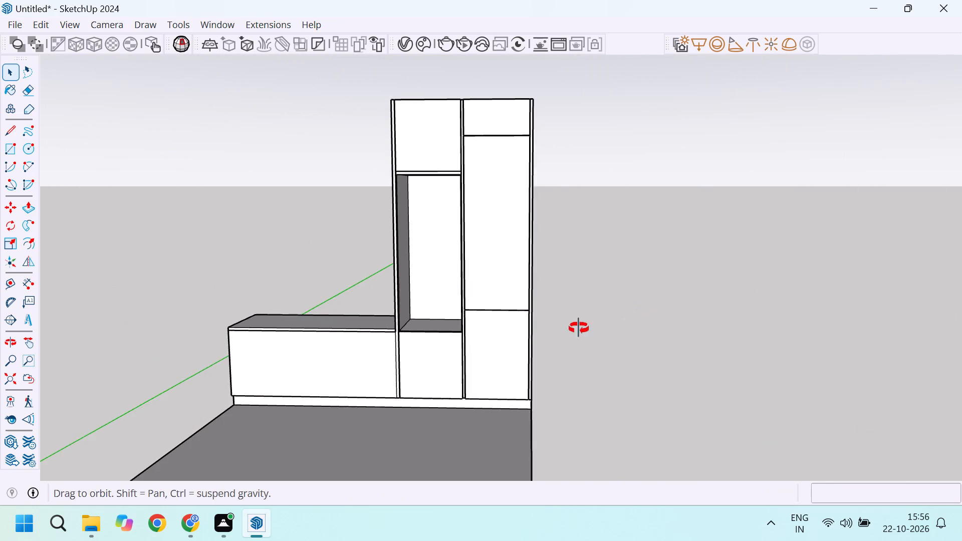
middle_drag(579, 328, 679, 365)
scroll(411, 302, up, 11)
middle_drag(447, 369, 442, 369)
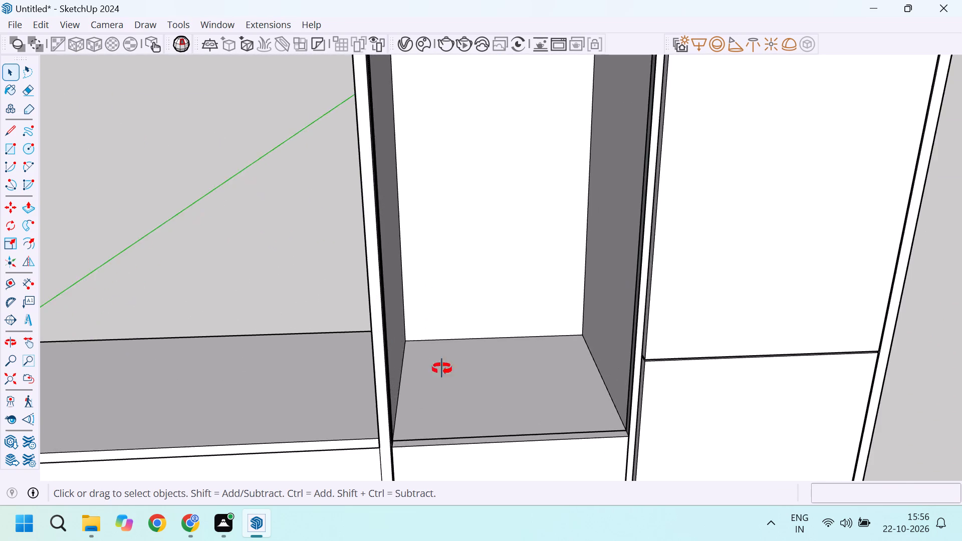
middle_drag(442, 369, 354, 414)
scroll(349, 414, up, 10)
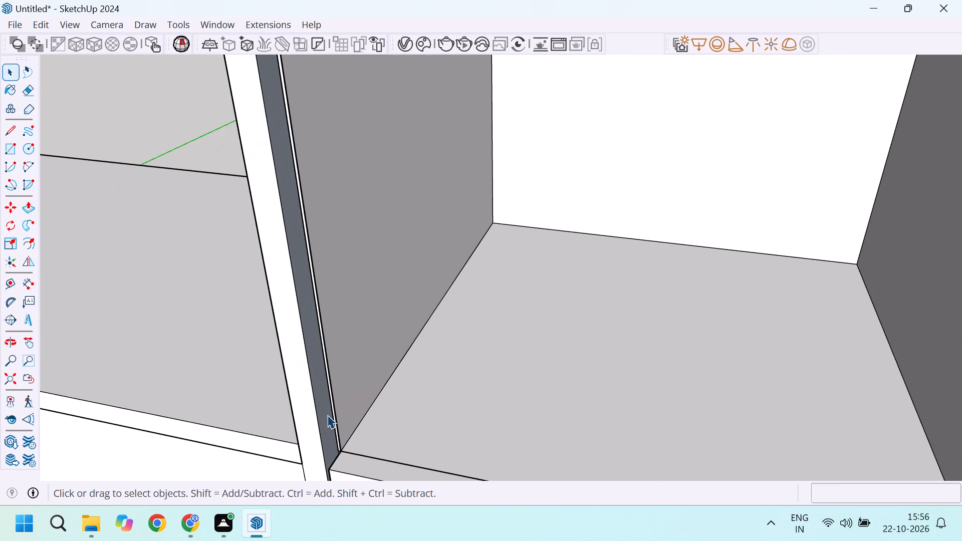
click(327, 415)
scroll(327, 415, up, 9)
scroll(398, 371, down, 6)
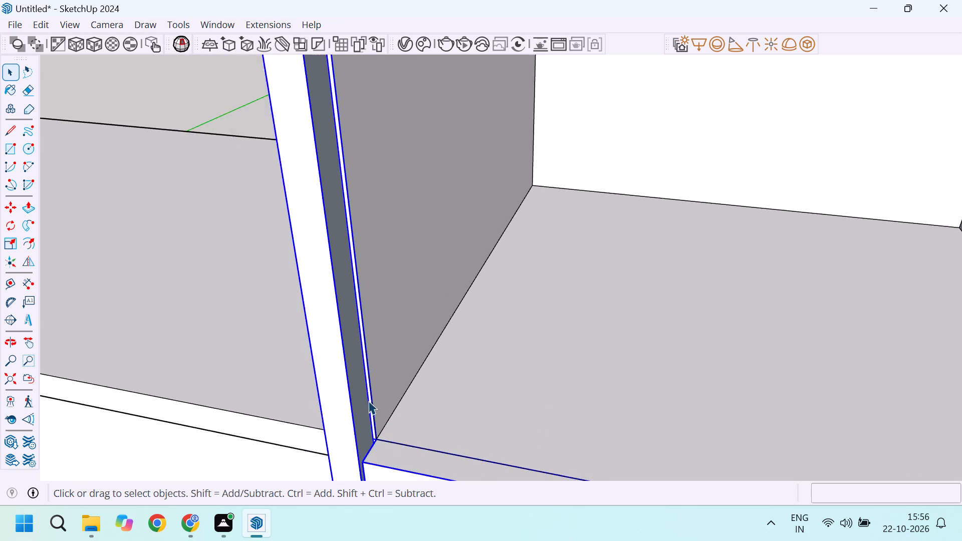
scroll(374, 410, down, 4)
scroll(379, 414, down, 20)
scroll(379, 414, down, 1)
scroll(341, 266, up, 6)
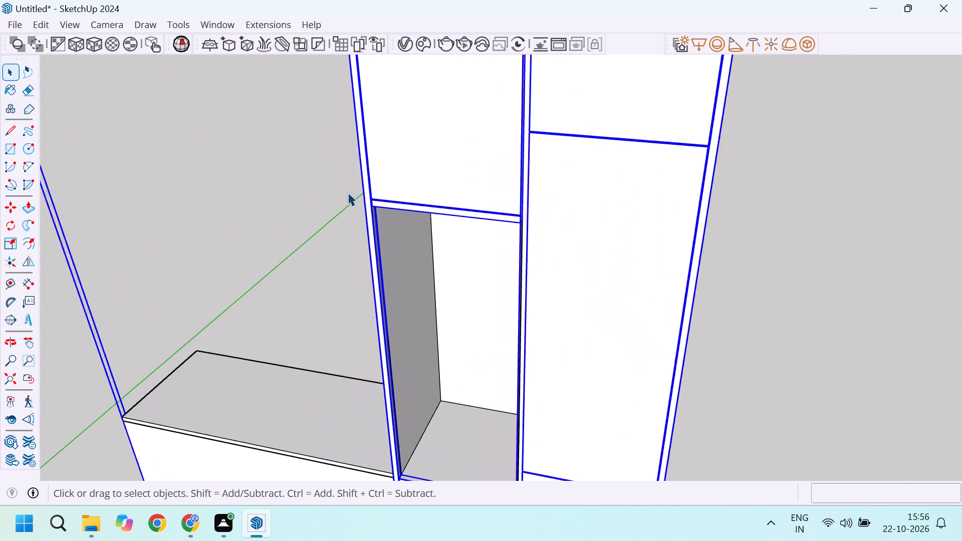
scroll(348, 192, up, 3)
middle_drag(404, 230, 479, 146)
scroll(429, 267, up, 4)
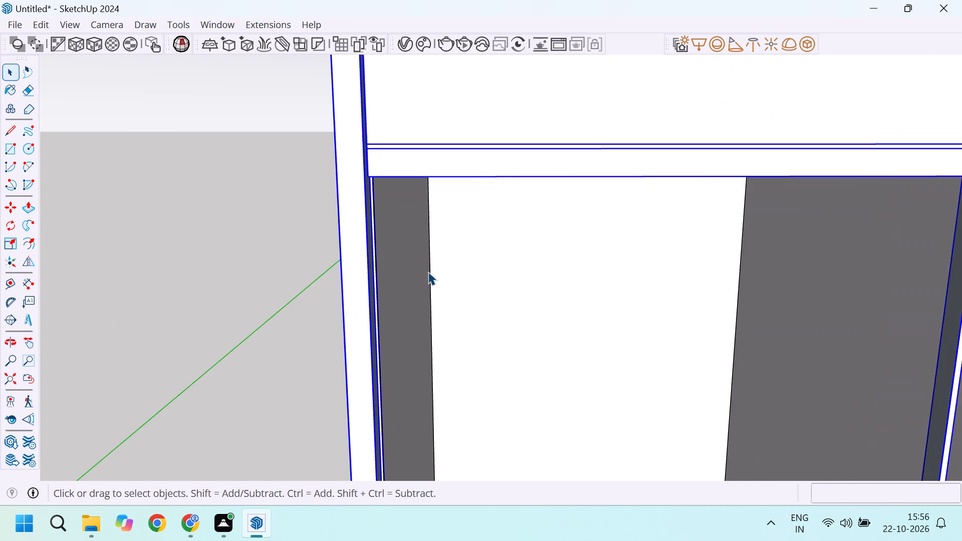
scroll(393, 228, up, 5)
scroll(428, 247, down, 4)
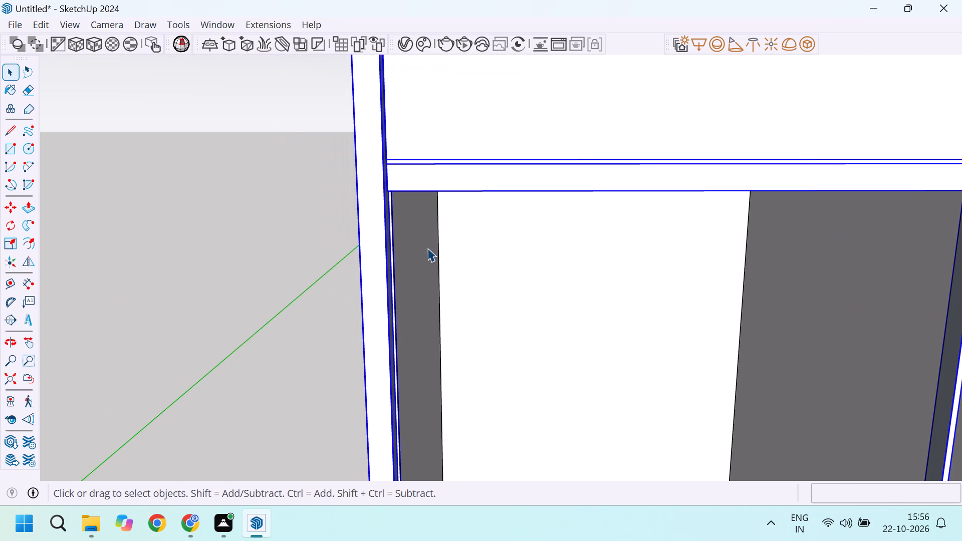
scroll(425, 252, up, 3)
scroll(423, 265, down, 4)
double_click(426, 278)
scroll(418, 278, up, 2)
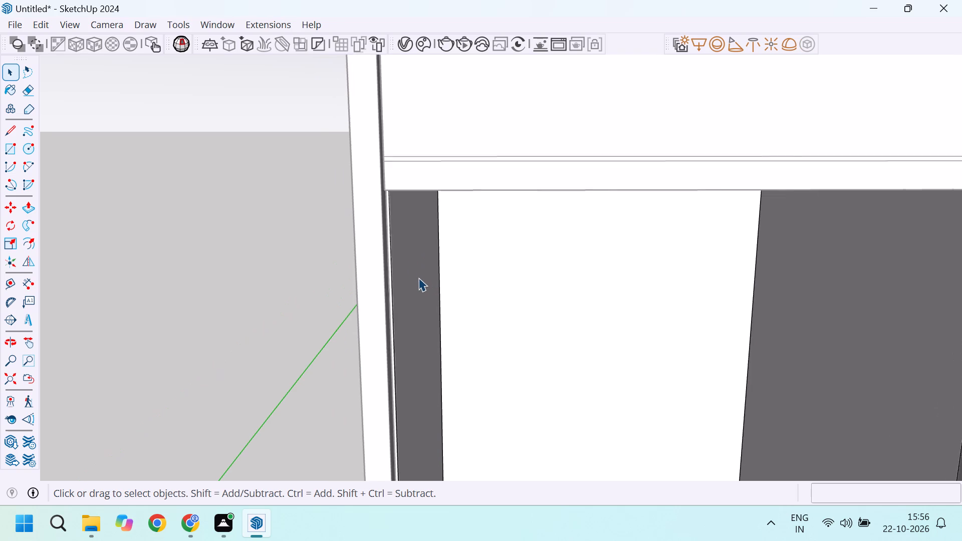
scroll(418, 278, up, 3)
key(p)
click(409, 272)
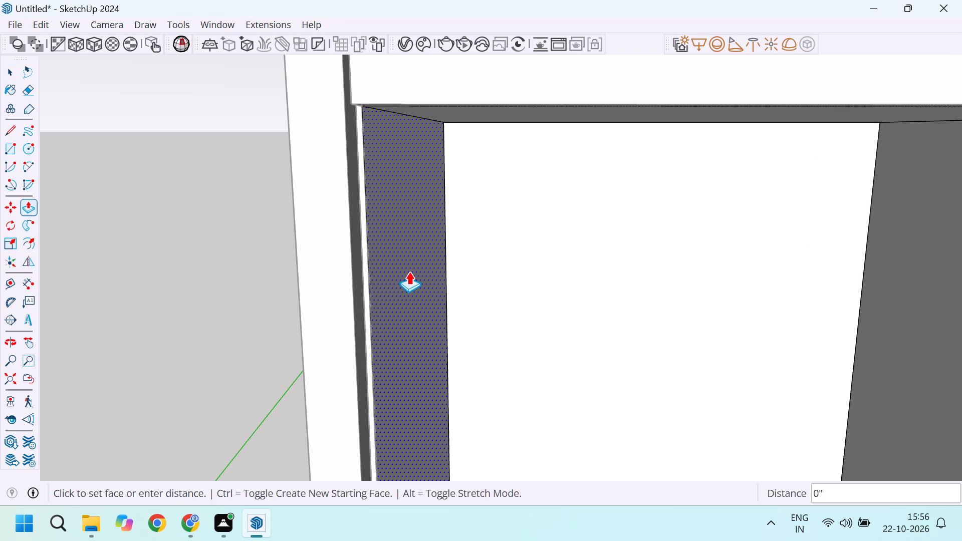
click(357, 280)
scroll(400, 282, down, 8)
key(space)
scroll(408, 310, down, 5)
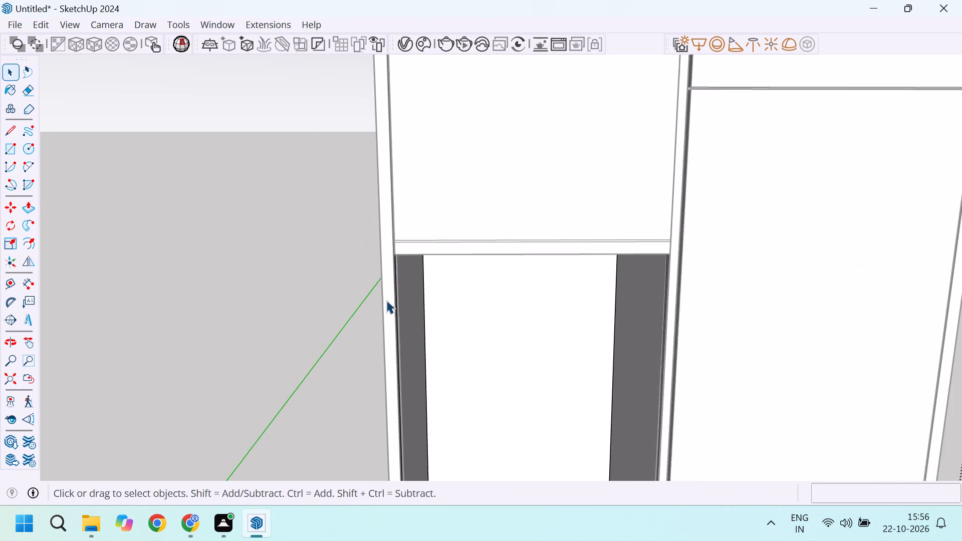
click(318, 264)
middle_drag(378, 308, 392, 313)
triple_click(349, 298)
click(349, 298)
In the front panel group, reverse the back-facing narrow face along the middle opening's left edge.
middle_drag(410, 335, 501, 304)
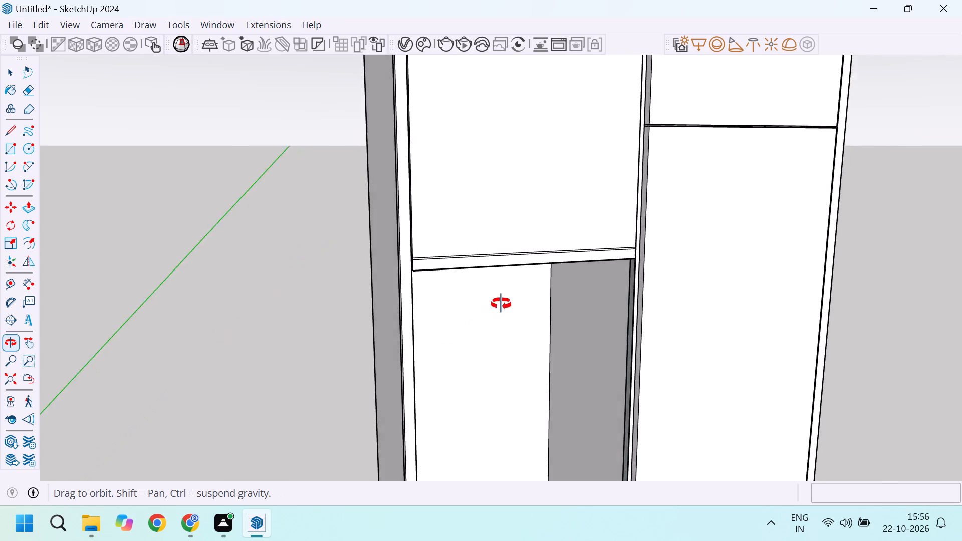
middle_drag(501, 304, 367, 80)
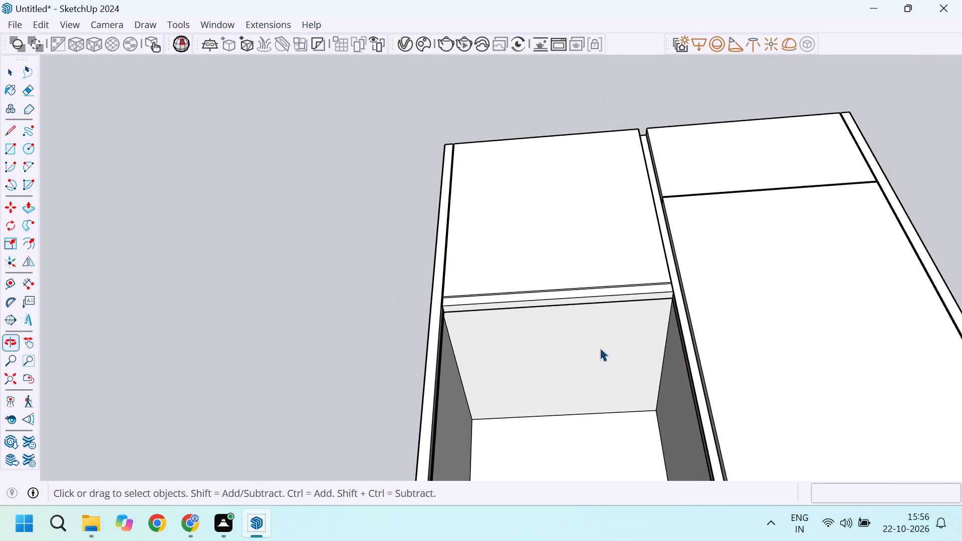
middle_drag(598, 334, 465, 240)
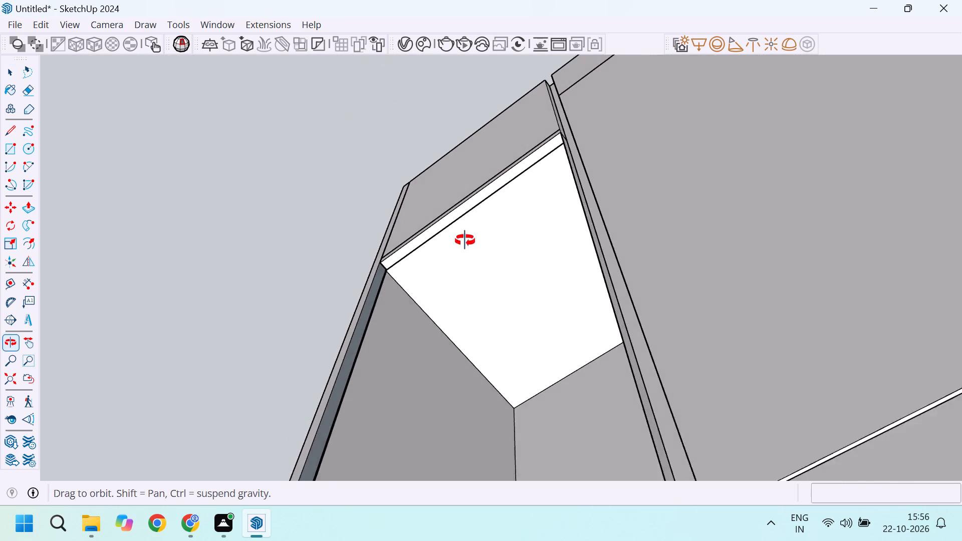
middle_drag(465, 240, 466, 240)
scroll(388, 311, up, 6)
double_click(369, 293)
click(374, 292)
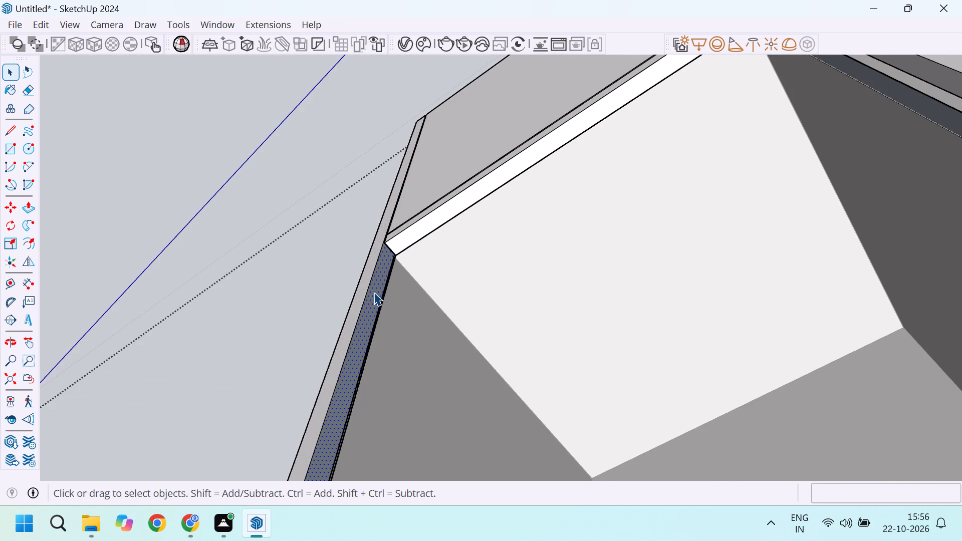
right_click(374, 292)
click(440, 164)
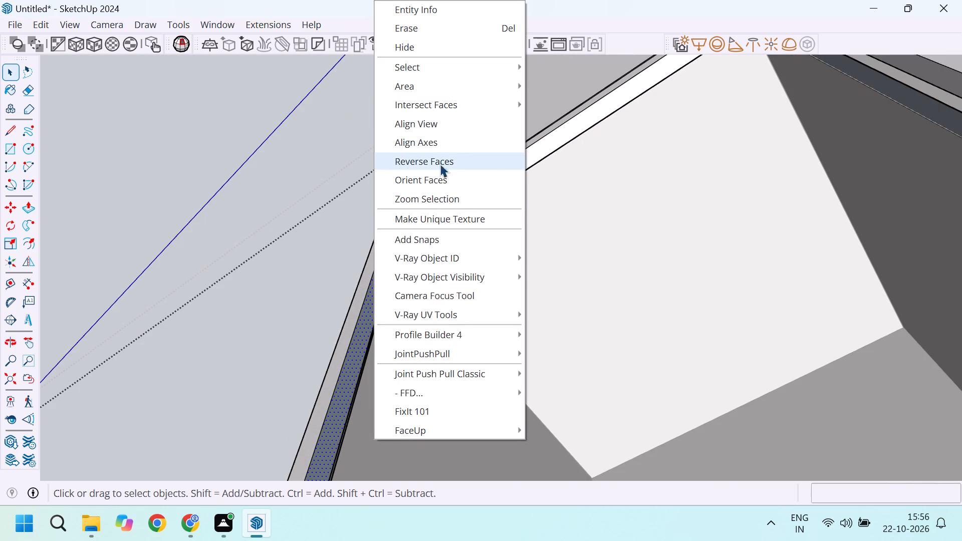
click(327, 279)
scroll(373, 273, down, 5)
scroll(398, 296, up, 8)
scroll(386, 299, down, 1)
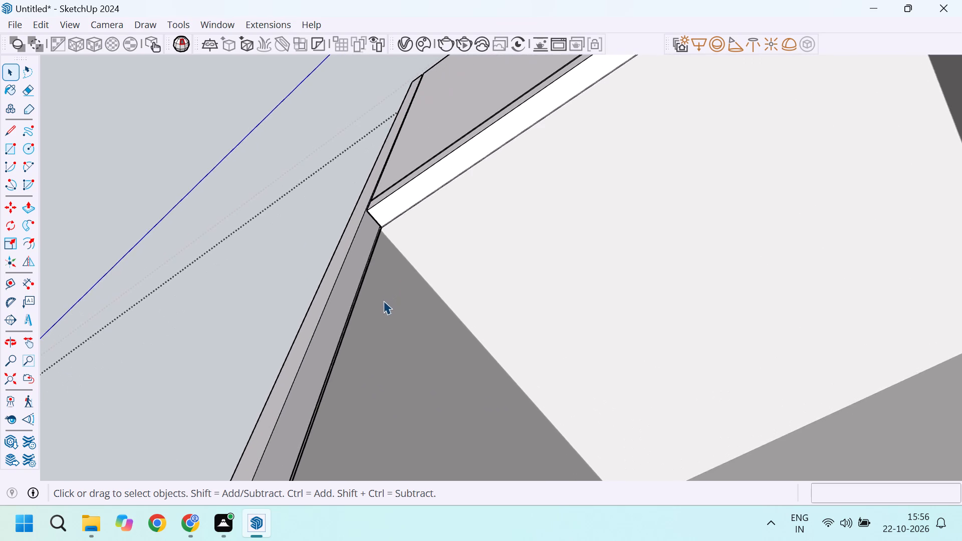
Delete the inner vertical edge of the narrow leftover face along the left side of the left tall unit's middle opening.
middle_drag(376, 304, 367, 294)
scroll(376, 275, up, 6)
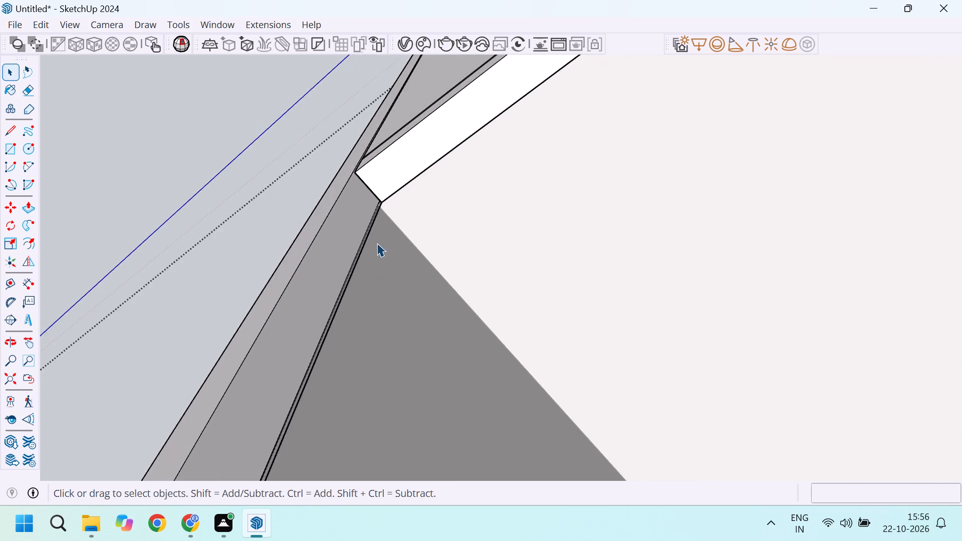
scroll(377, 243, up, 12)
click(392, 231)
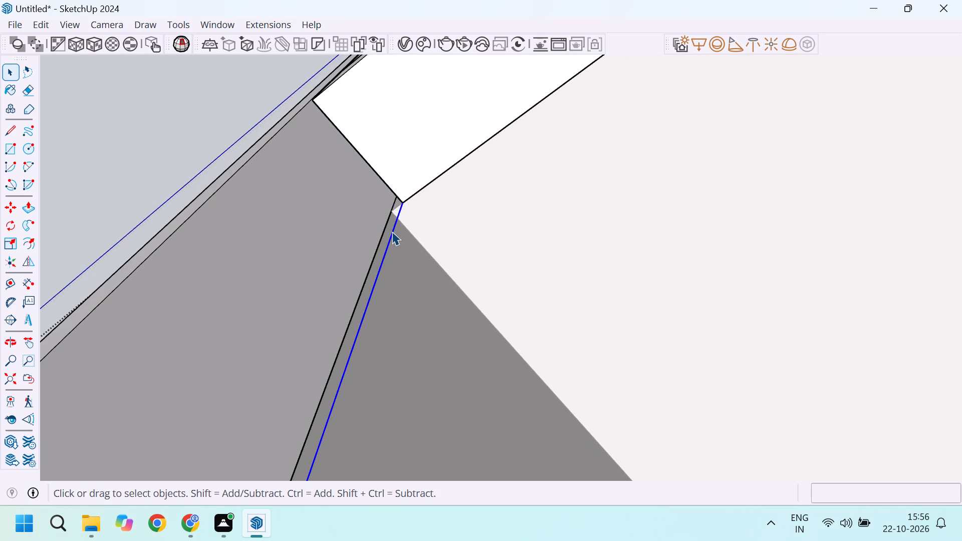
scroll(393, 233, down, 3)
key(Delete)
scroll(396, 241, down, 3)
middle_drag(393, 257, 340, 240)
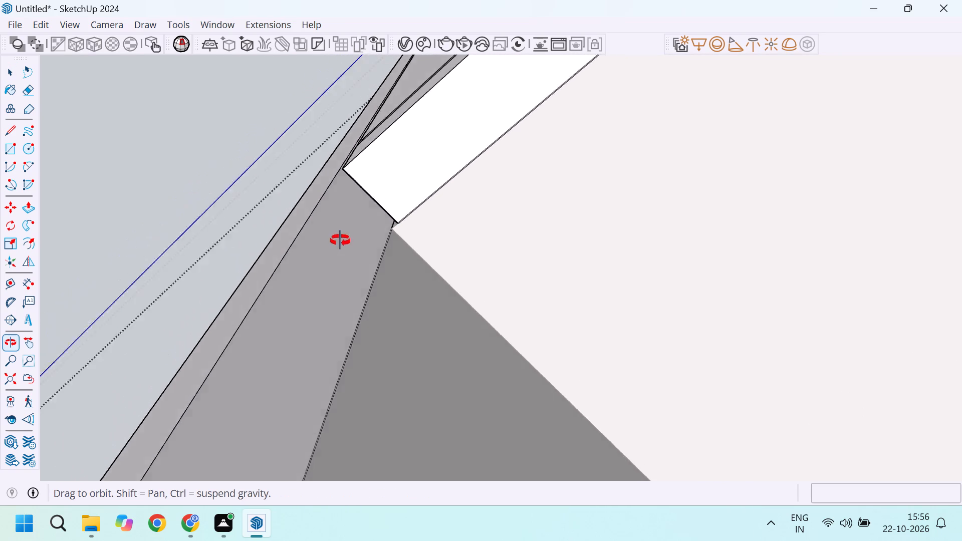
middle_drag(340, 240, 516, 346)
scroll(537, 355, down, 6)
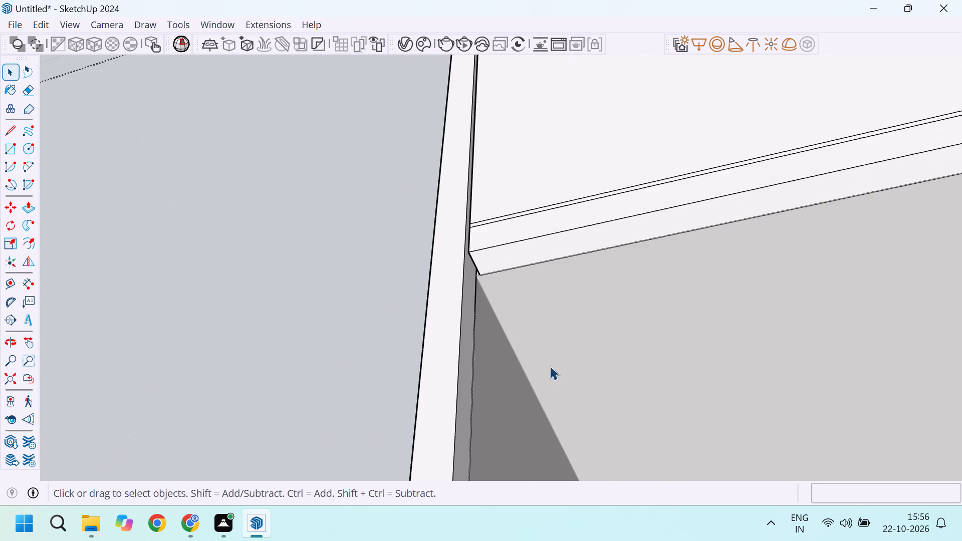
scroll(550, 366, down, 17)
click(353, 319)
Push the thin gap strip below the left tall unit's upper door 1" inward with Push/Pull, and leave the group.
middle_drag(442, 286, 471, 452)
scroll(471, 452, down, 5)
scroll(618, 380, up, 14)
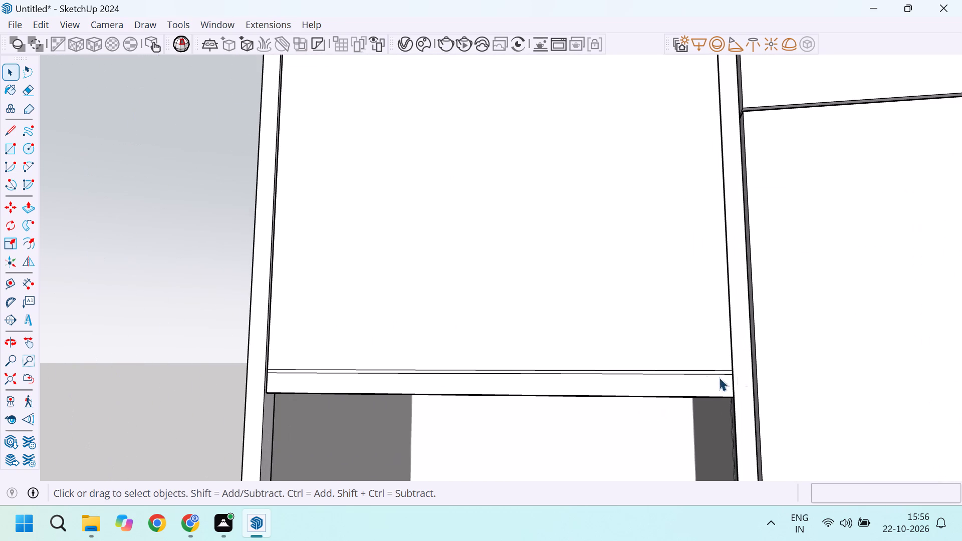
scroll(714, 372, up, 7)
double_click(720, 369)
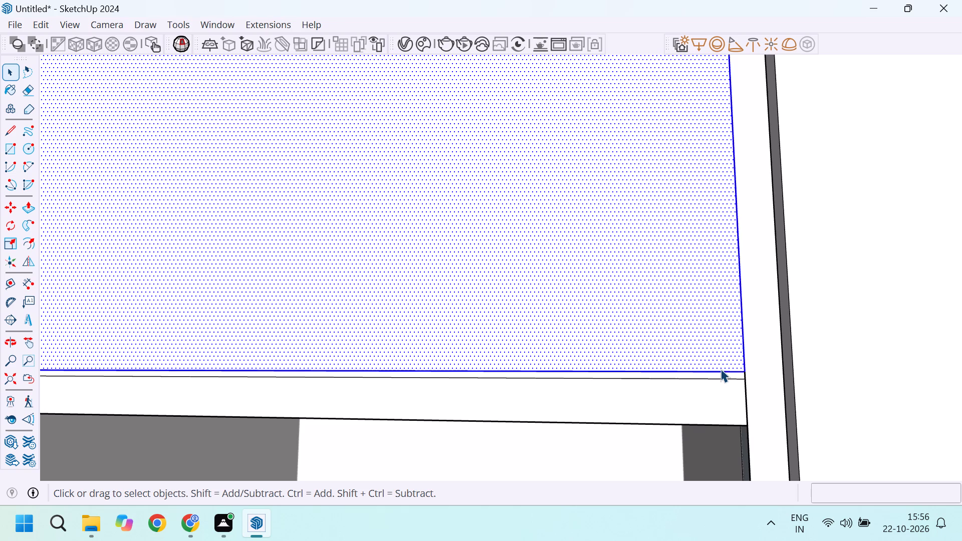
scroll(716, 371, up, 4)
click(719, 382)
click(722, 379)
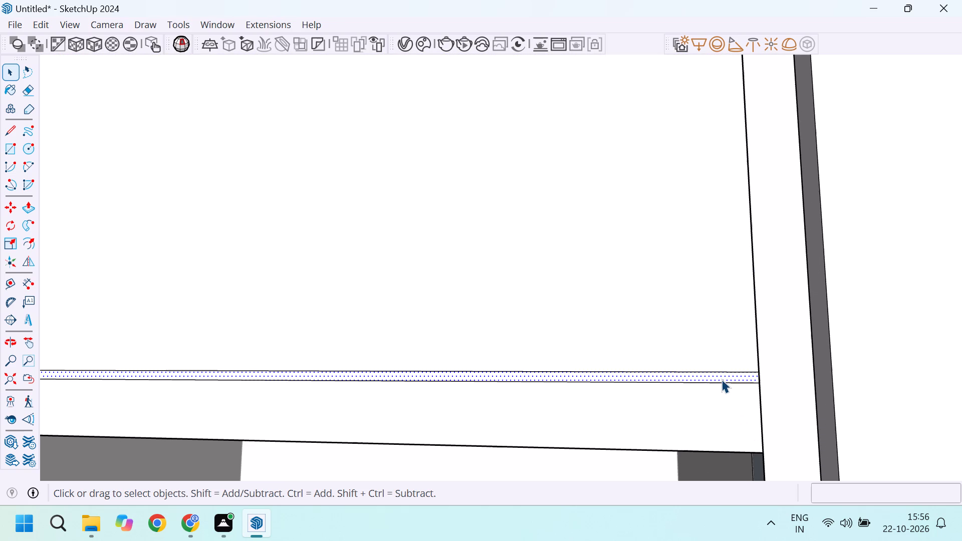
key(p)
click(722, 375)
scroll(720, 375, up, 8)
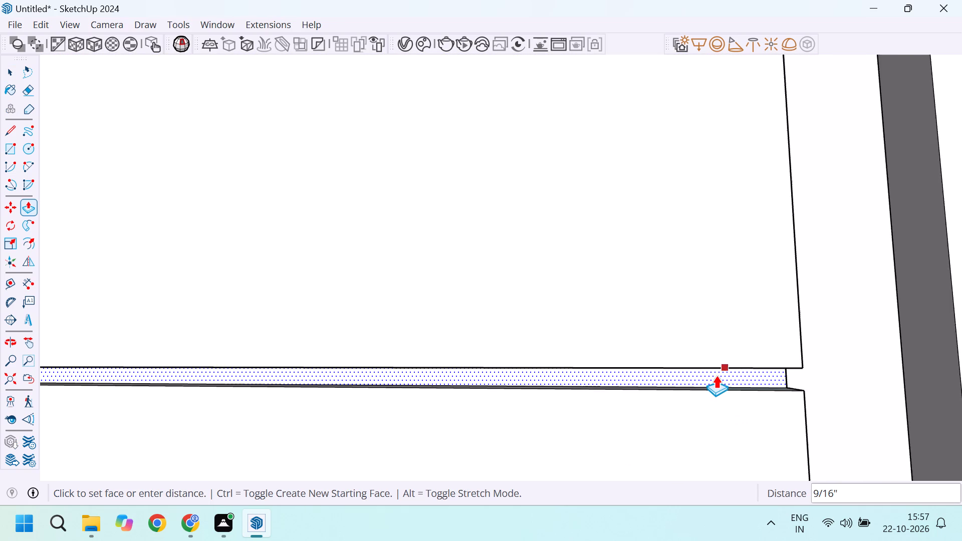
key(1)
key(Return)
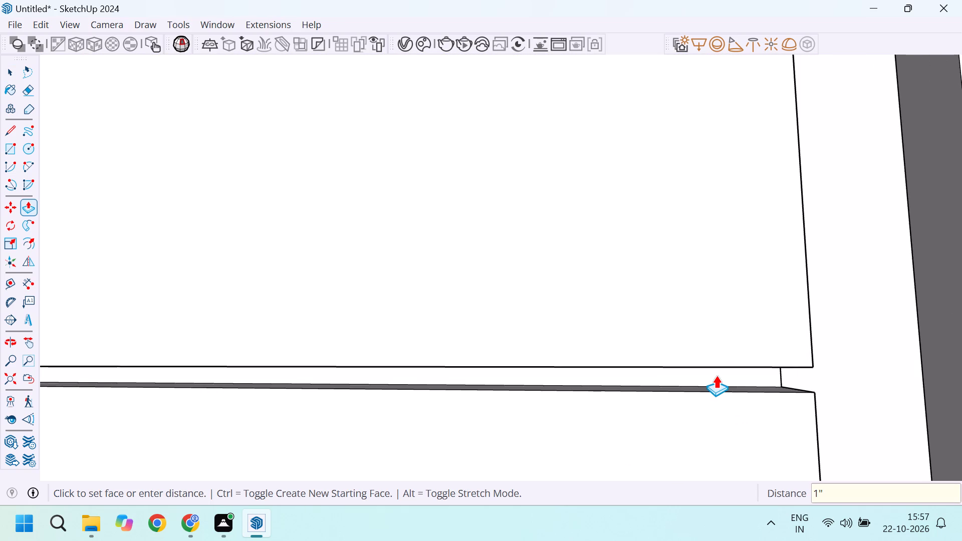
key(space)
scroll(687, 383, down, 20)
scroll(687, 383, down, 11)
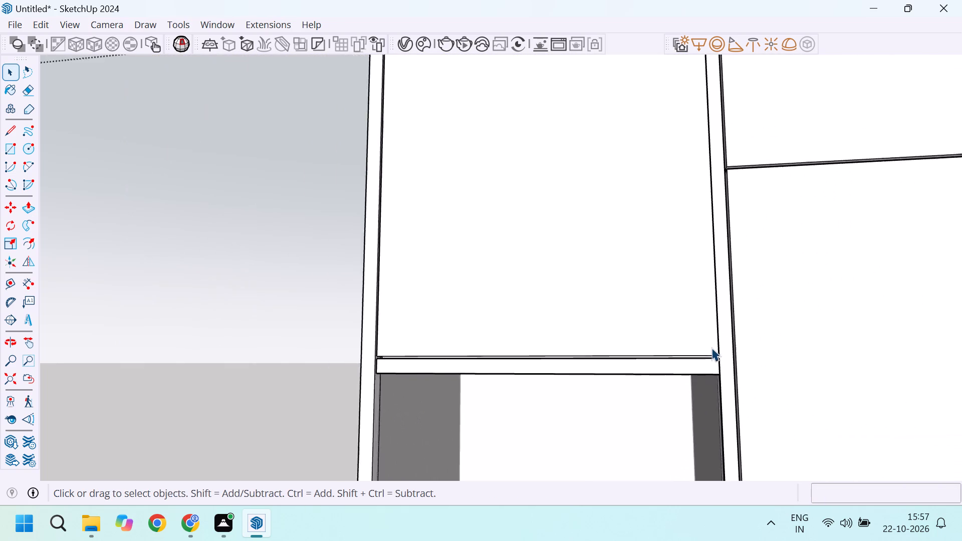
scroll(711, 348, down, 9)
click(430, 364)
scroll(483, 312, down, 1)
click(587, 142)
Examine the tall units' door gaps and the open niche from several angles, along with the low cabinet beside them.
scroll(601, 151, down, 6)
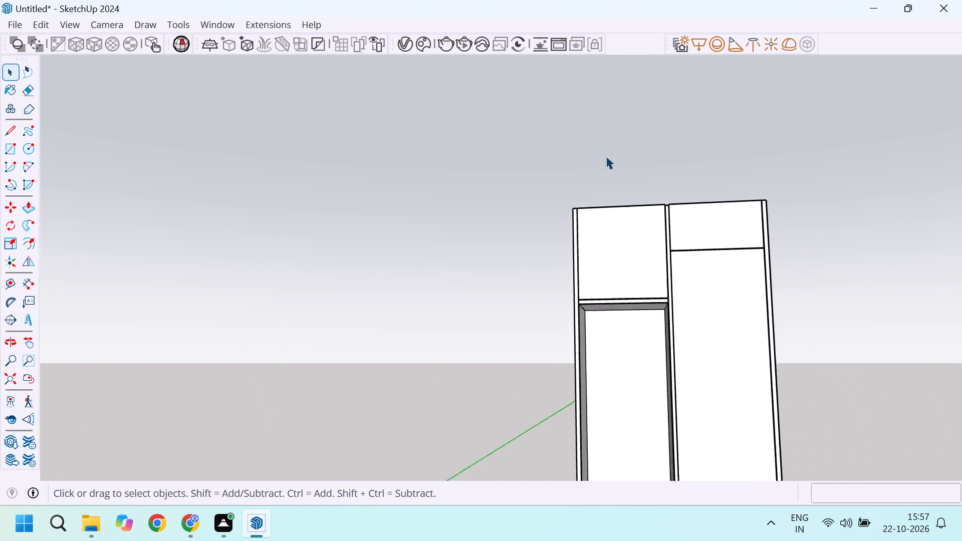
middle_drag(673, 240, 723, 403)
scroll(638, 259, up, 17)
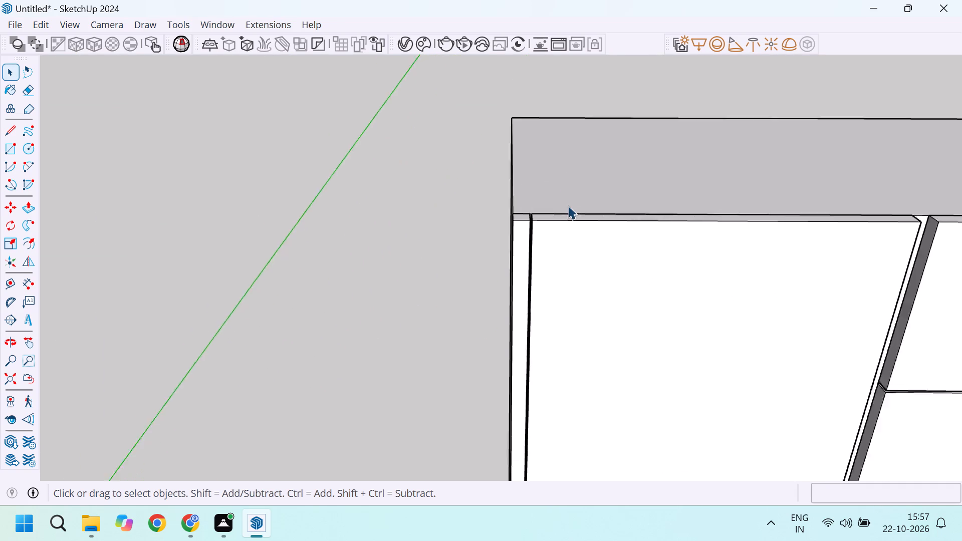
scroll(527, 253, down, 5)
middle_drag(769, 379, 716, 357)
scroll(673, 274, down, 8)
scroll(706, 331, up, 8)
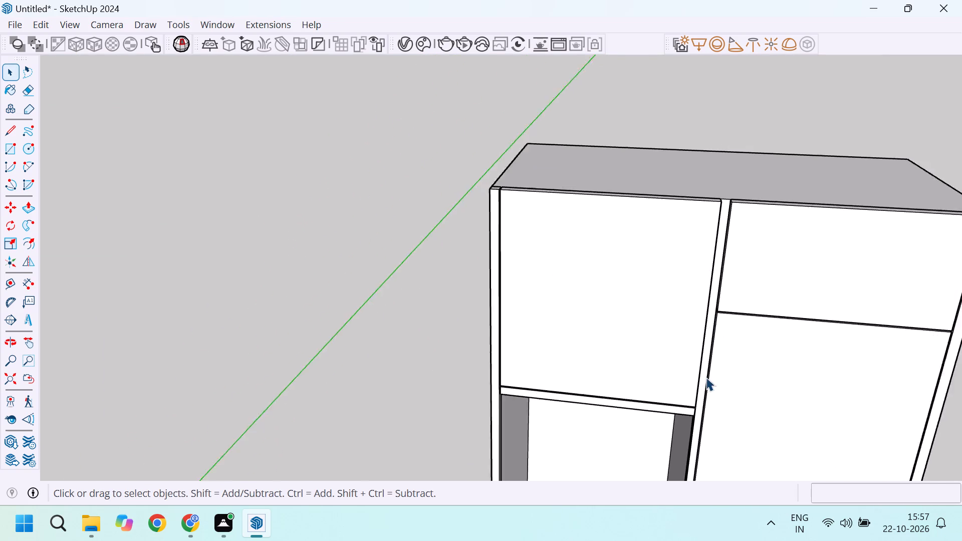
scroll(706, 377, up, 3)
scroll(649, 345, down, 19)
middle_drag(723, 428, 682, 367)
scroll(656, 292, down, 2)
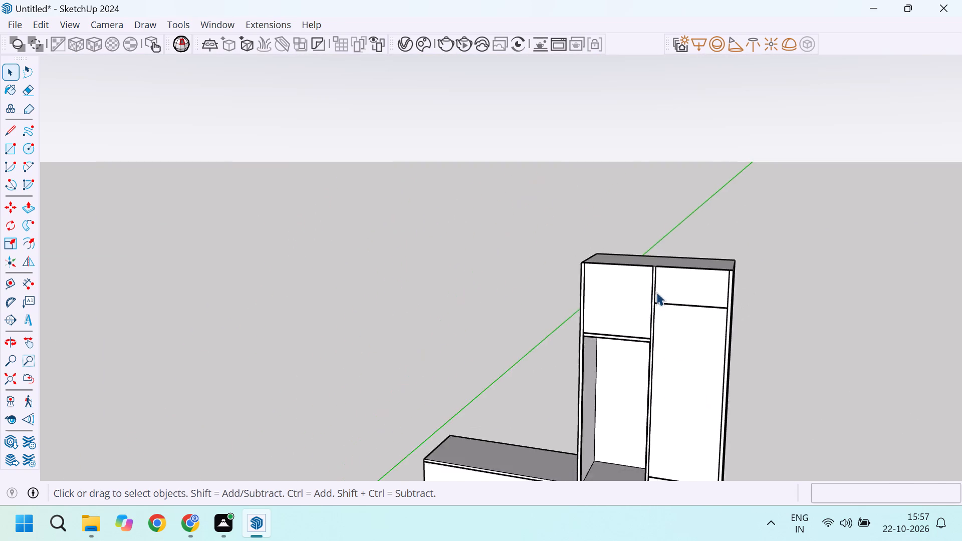
scroll(656, 292, down, 7)
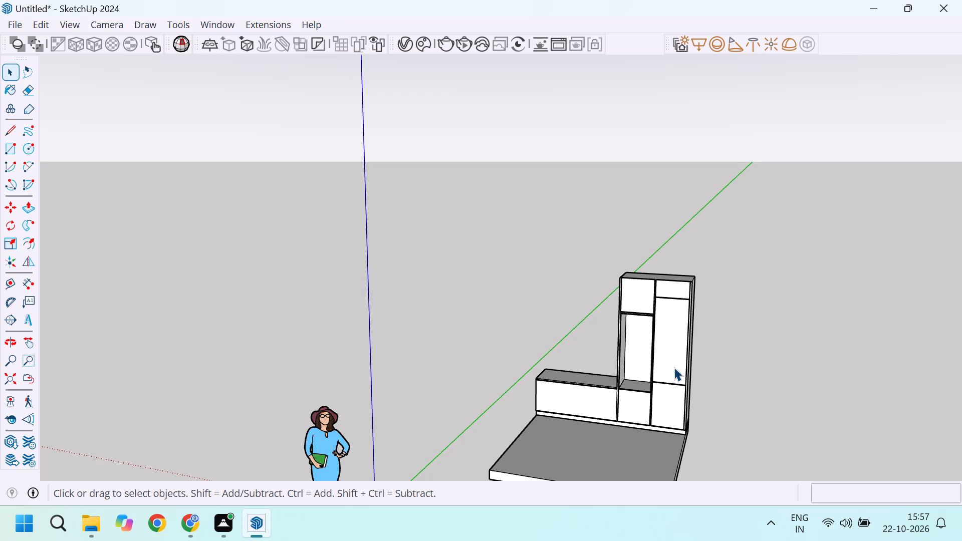
scroll(674, 367, down, 4)
scroll(658, 392, up, 1)
middle_drag(659, 392, 681, 365)
scroll(651, 384, up, 4)
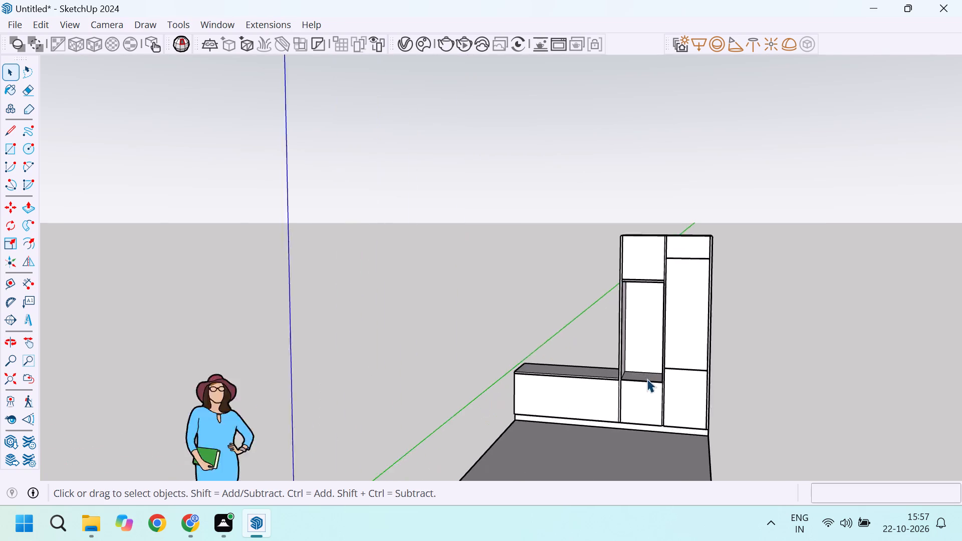
scroll(647, 379, up, 8)
middle_drag(658, 388, 692, 381)
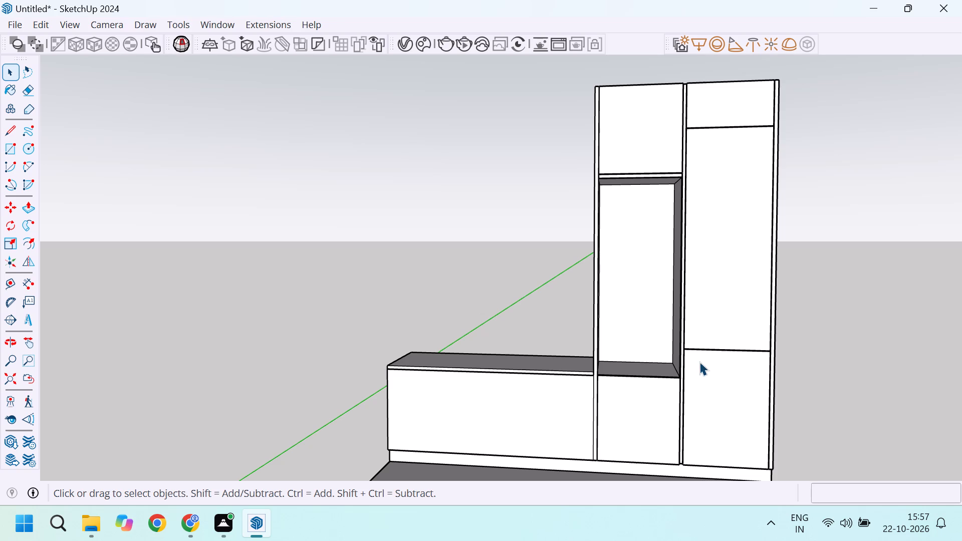
scroll(699, 362, down, 4)
scroll(637, 406, up, 1)
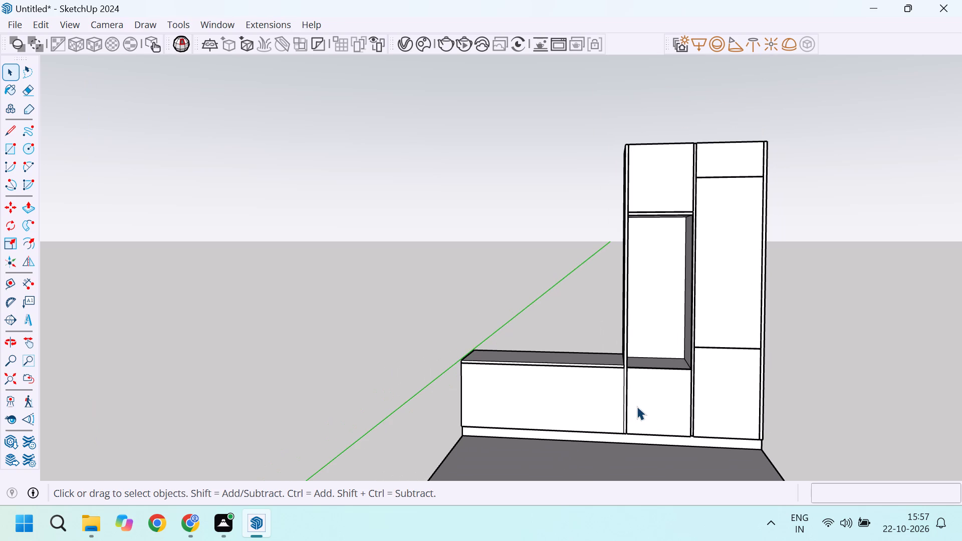
scroll(564, 402, down, 2)
In the front panel group, copy the low cabinet front's left vertical edge 2' toward the tall units.
scroll(487, 402, up, 6)
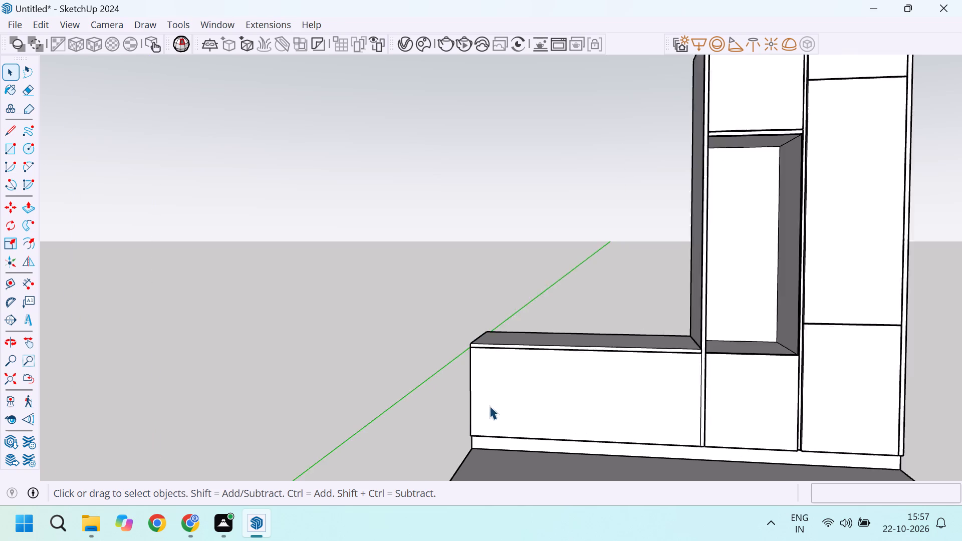
scroll(490, 406, up, 6)
scroll(495, 351, down, 4)
click(562, 379)
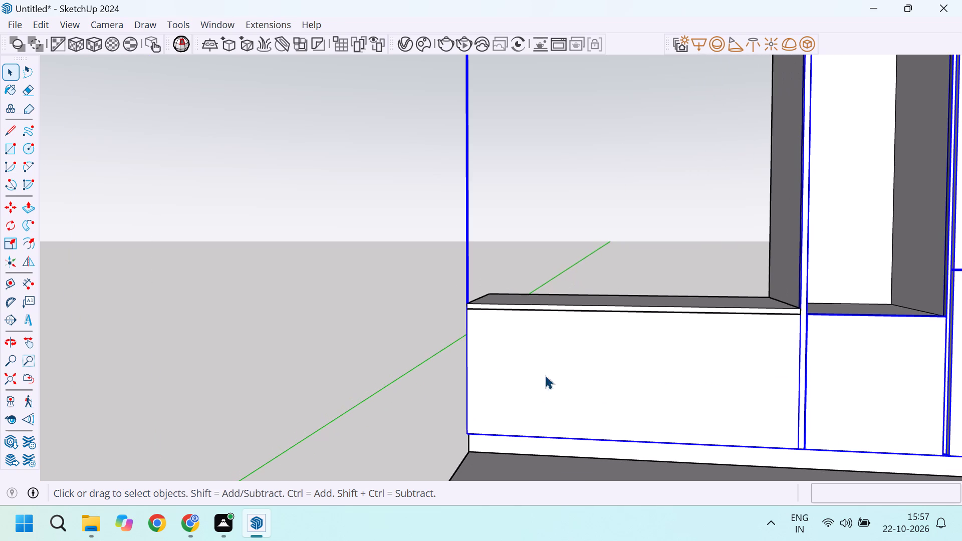
double_click(494, 365)
scroll(487, 363, up, 3)
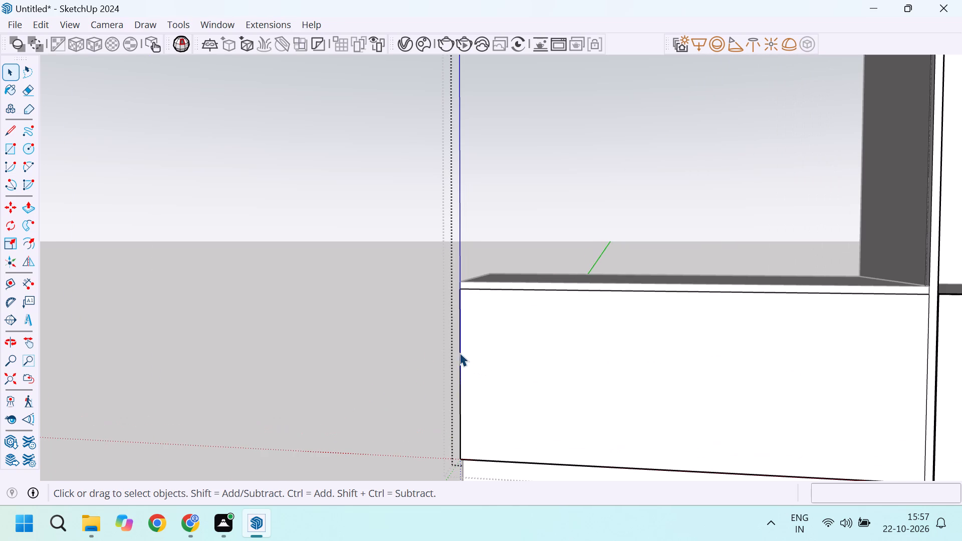
click(459, 353)
key(m)
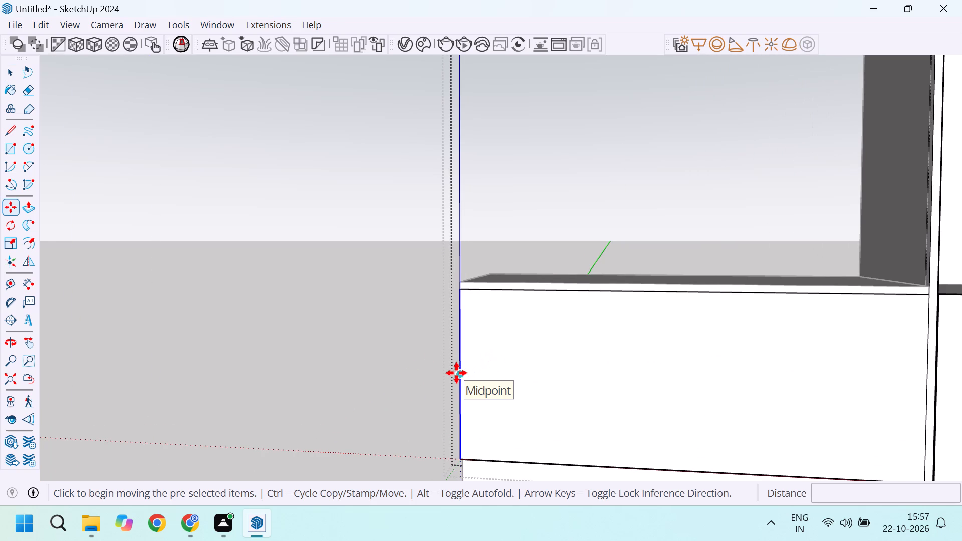
click(456, 373)
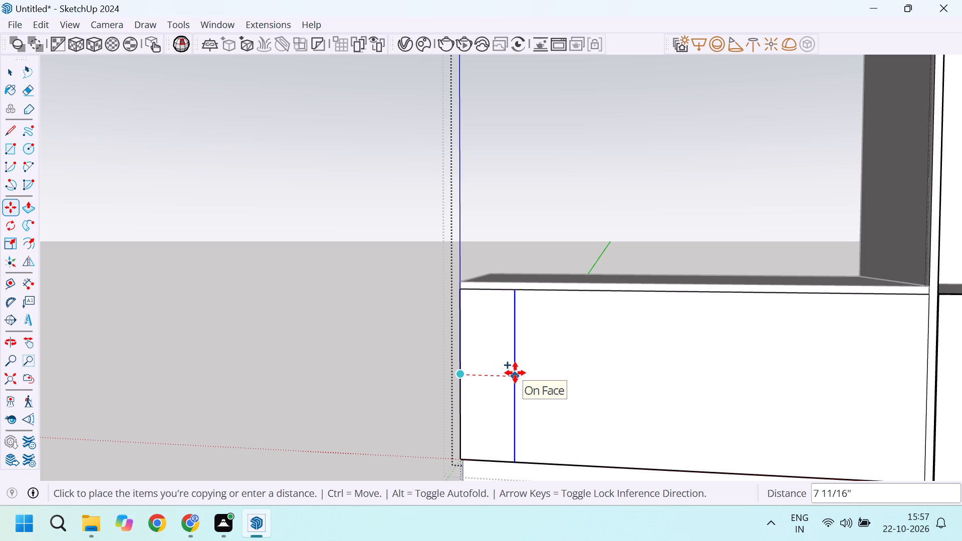
key(1)
key(BackSpace)
text(2')
key(Return)
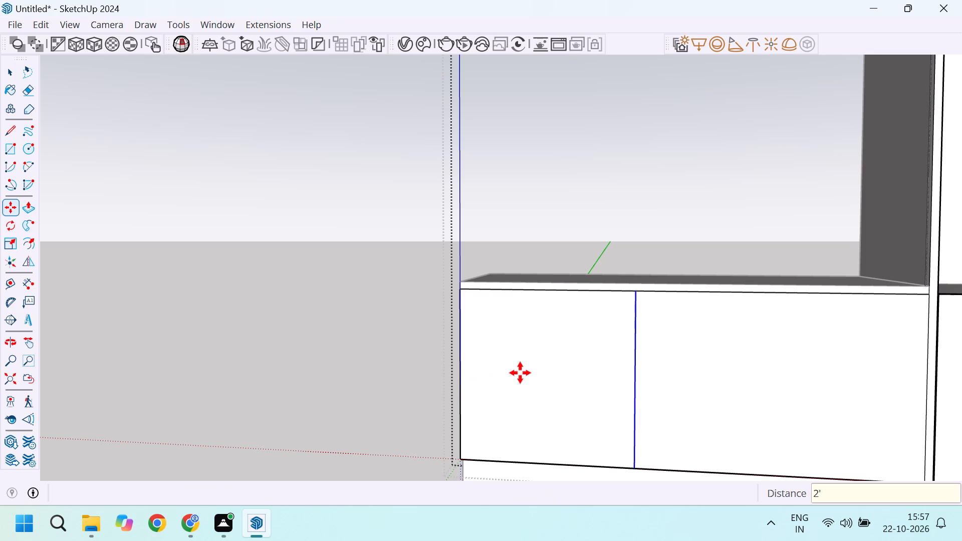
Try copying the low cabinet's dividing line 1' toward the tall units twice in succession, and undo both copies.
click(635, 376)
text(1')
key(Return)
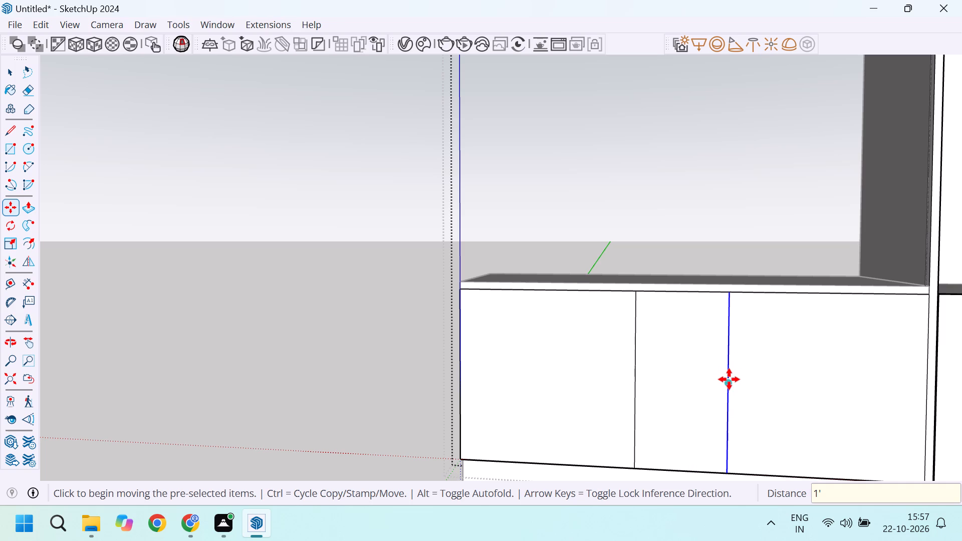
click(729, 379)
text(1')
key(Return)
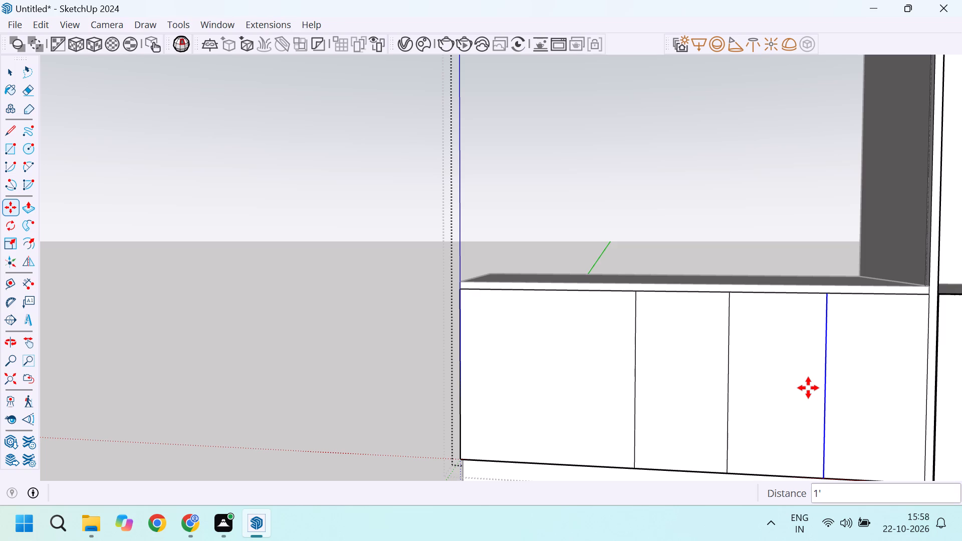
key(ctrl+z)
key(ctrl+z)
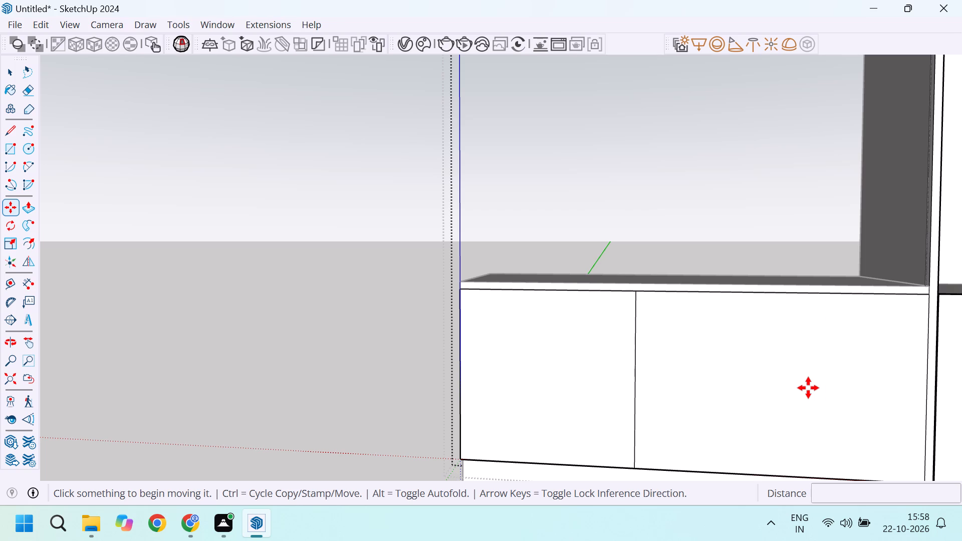
Copy the low cabinet's dividing line 1" toward the tall units to outline a narrow vertical strip.
click(639, 381)
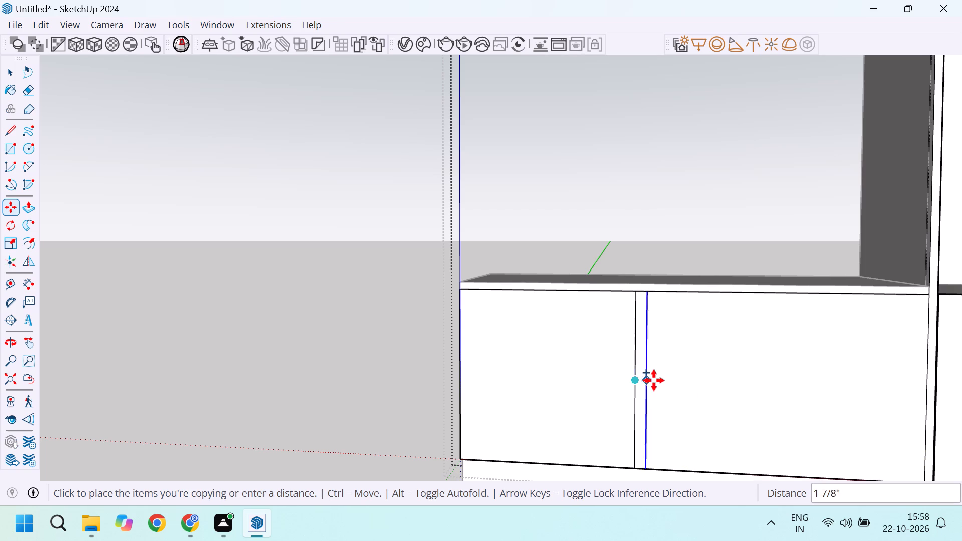
key(1)
key(Return)
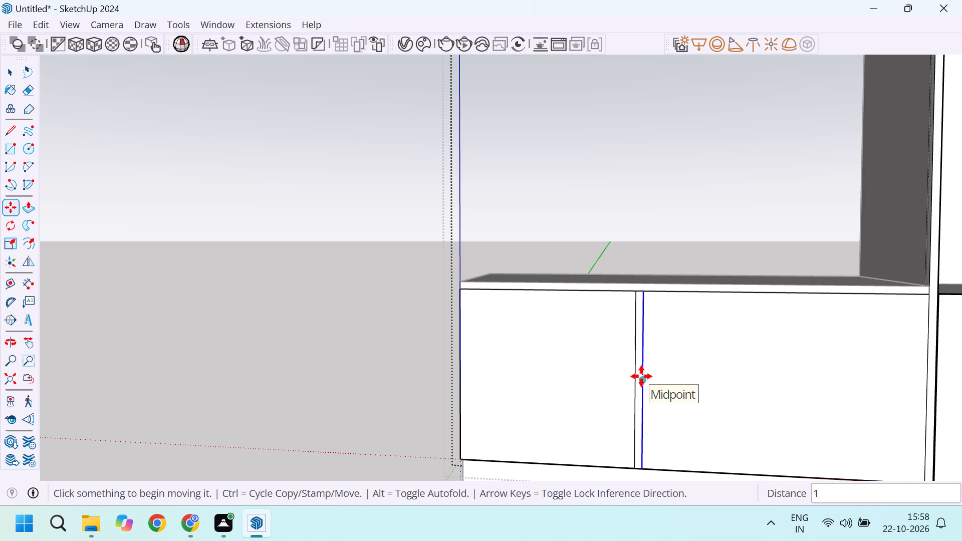
Copy the strip's line nearer the tall units twice in succession at 1' spacing across the low cabinet front.
click(641, 376)
text(1')
key(Return)
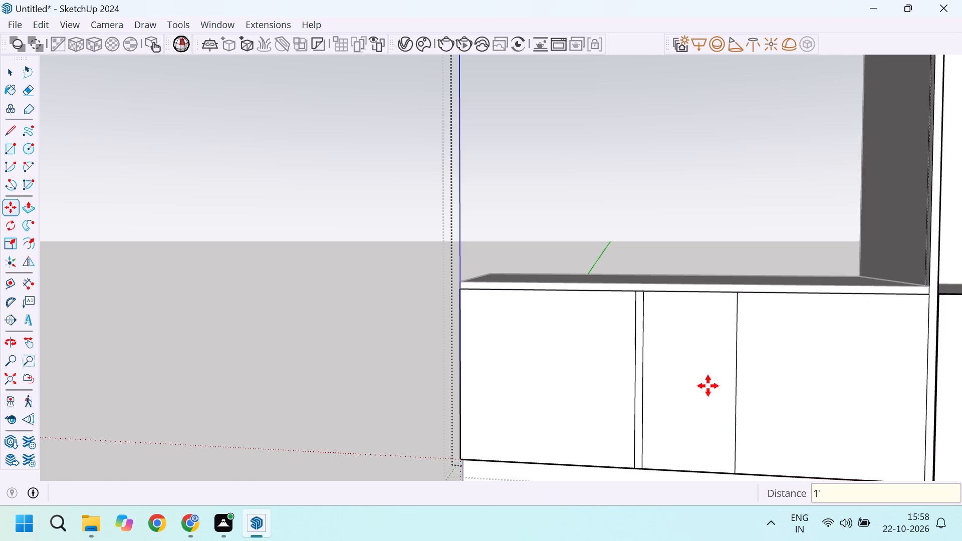
click(740, 388)
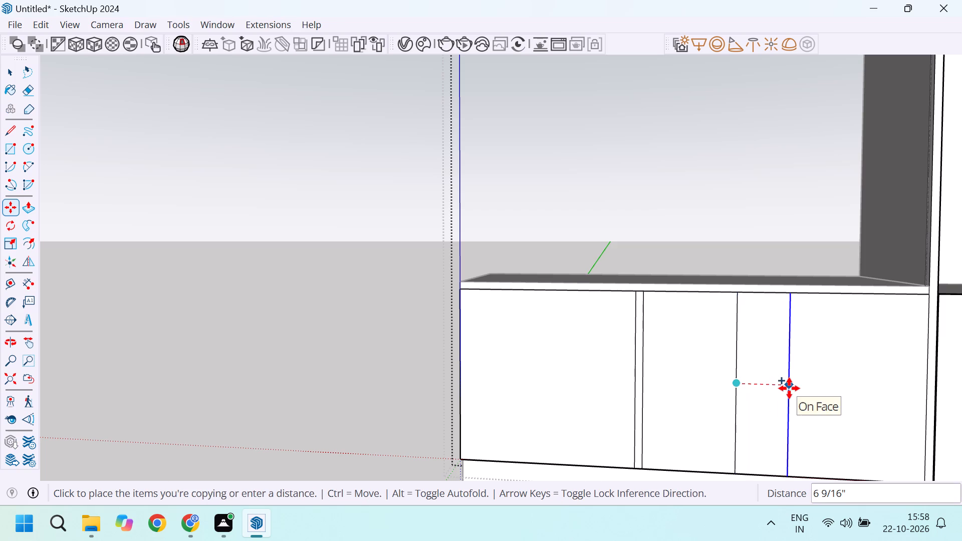
text(1')
key(Return)
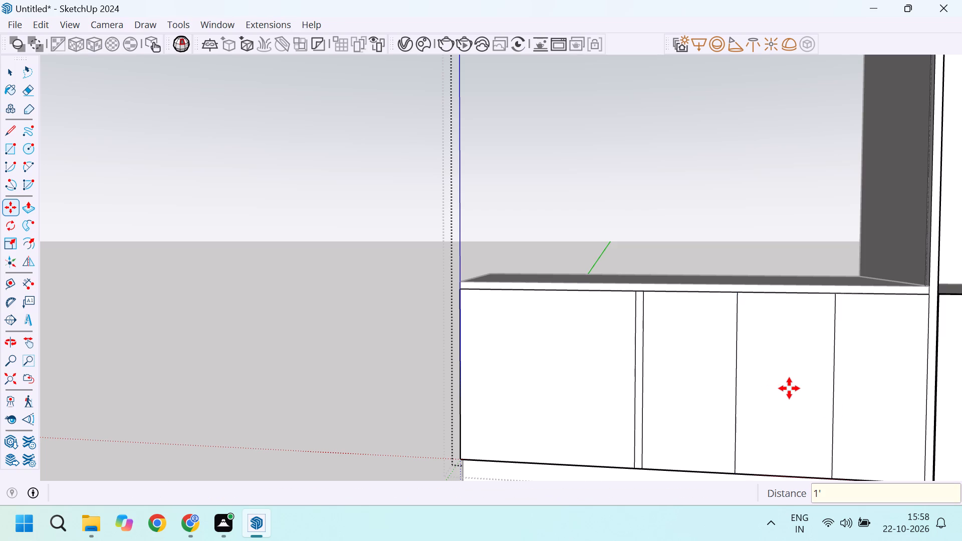
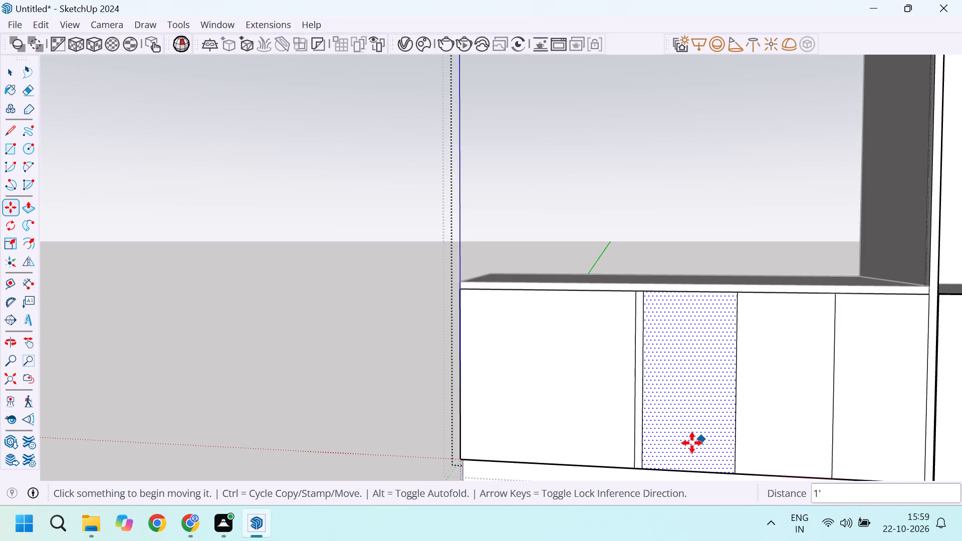
Copy the narrow strip's vertical line nearer the tall units 2mm toward the tall units.
scroll(692, 301, up, 7)
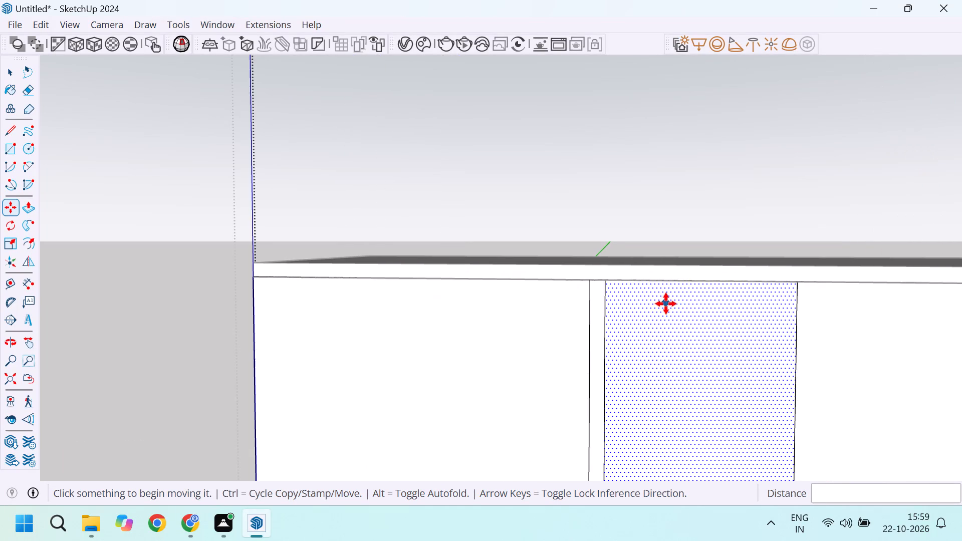
scroll(640, 289, up, 4)
scroll(606, 243, down, 15)
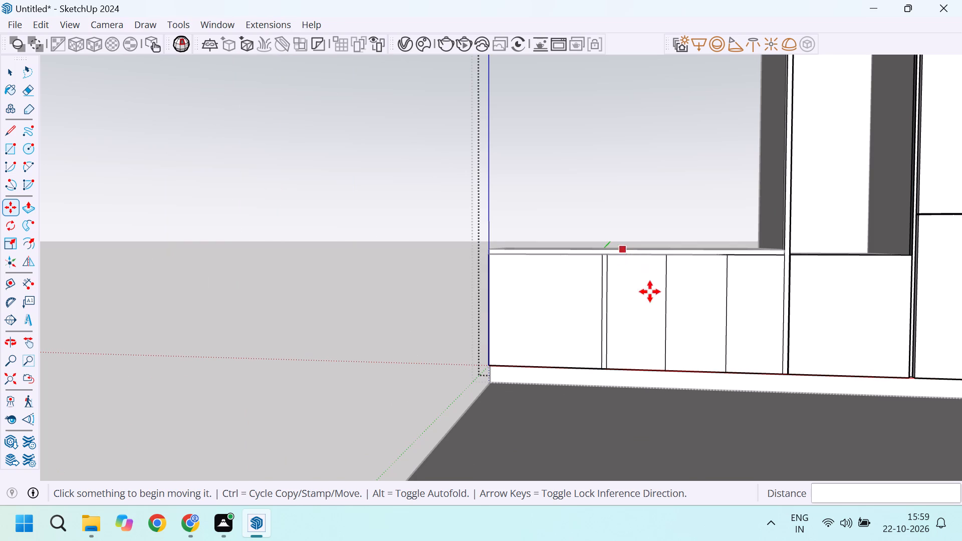
scroll(669, 306, up, 3)
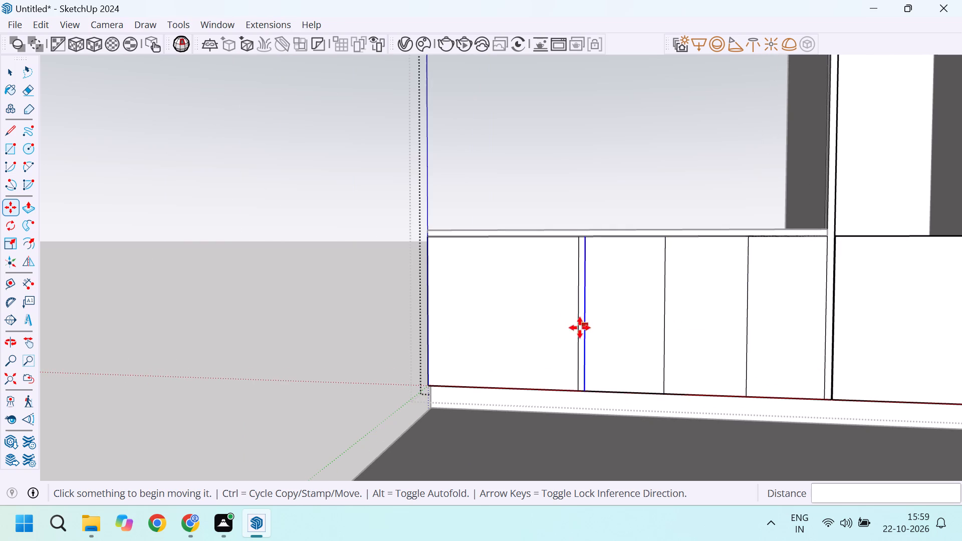
scroll(573, 318, up, 7)
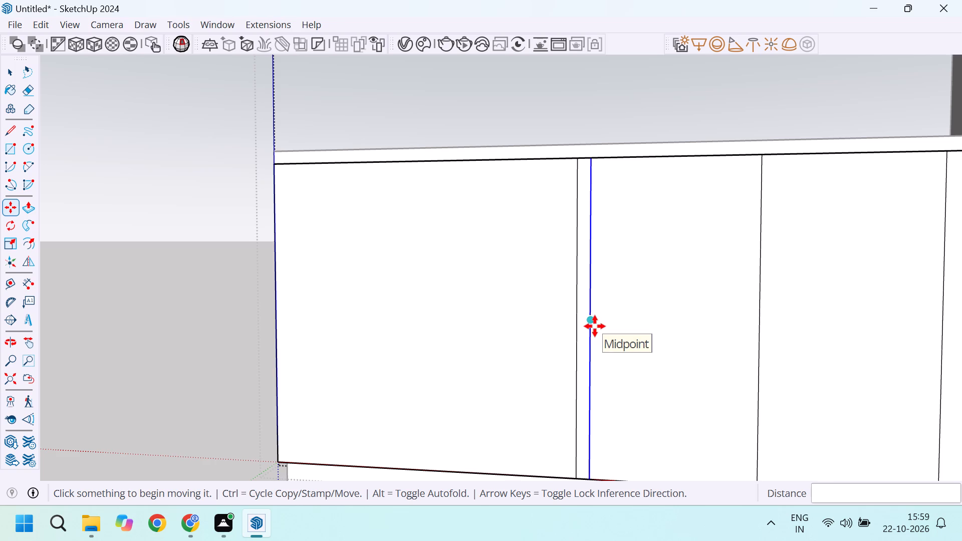
click(595, 326)
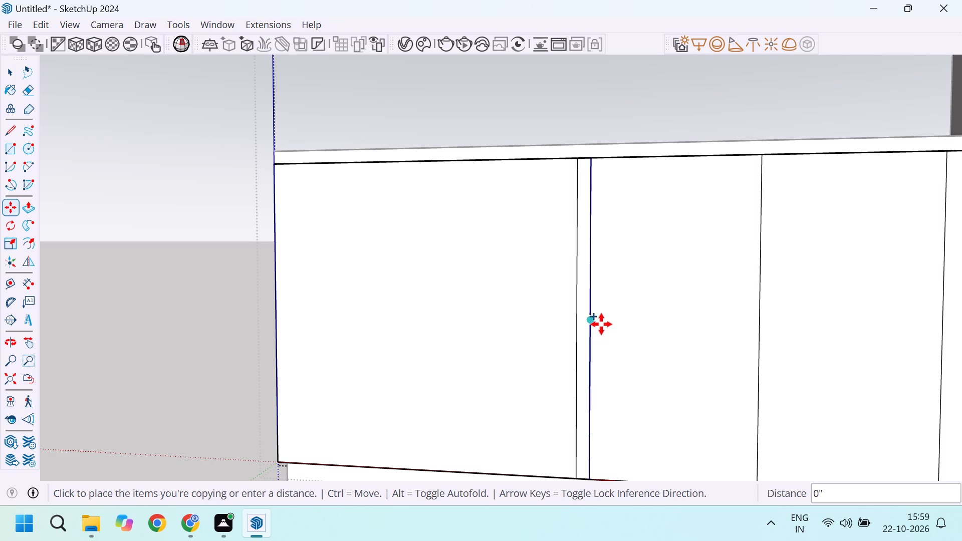
text(2mm)
key(Return)
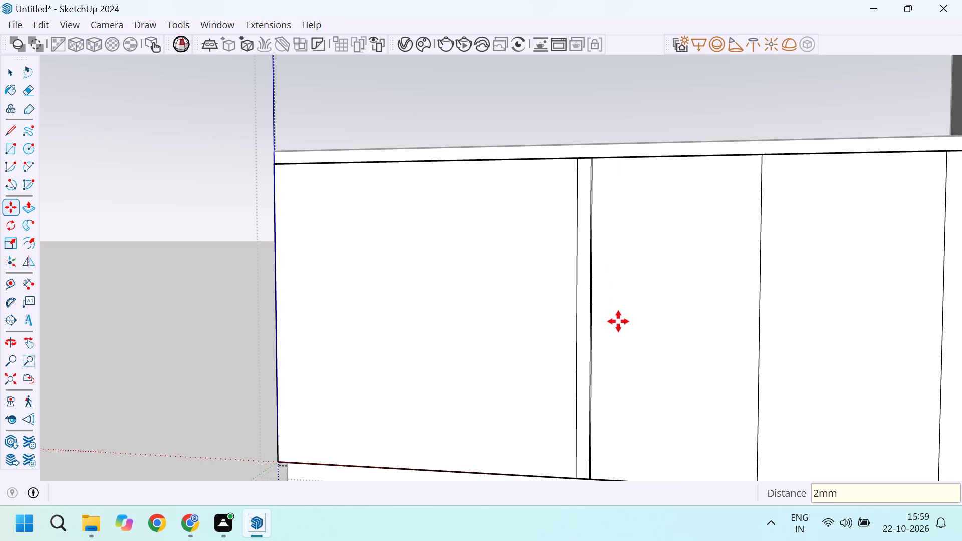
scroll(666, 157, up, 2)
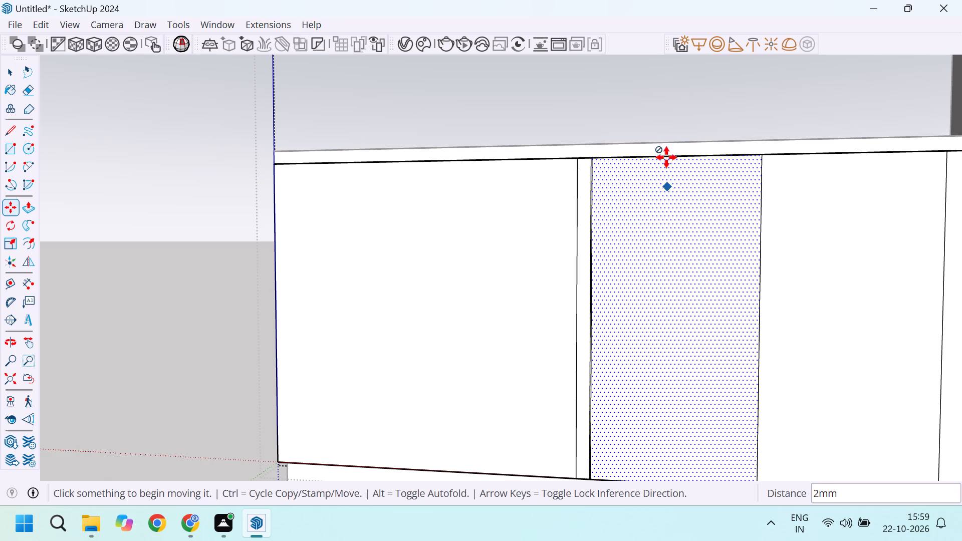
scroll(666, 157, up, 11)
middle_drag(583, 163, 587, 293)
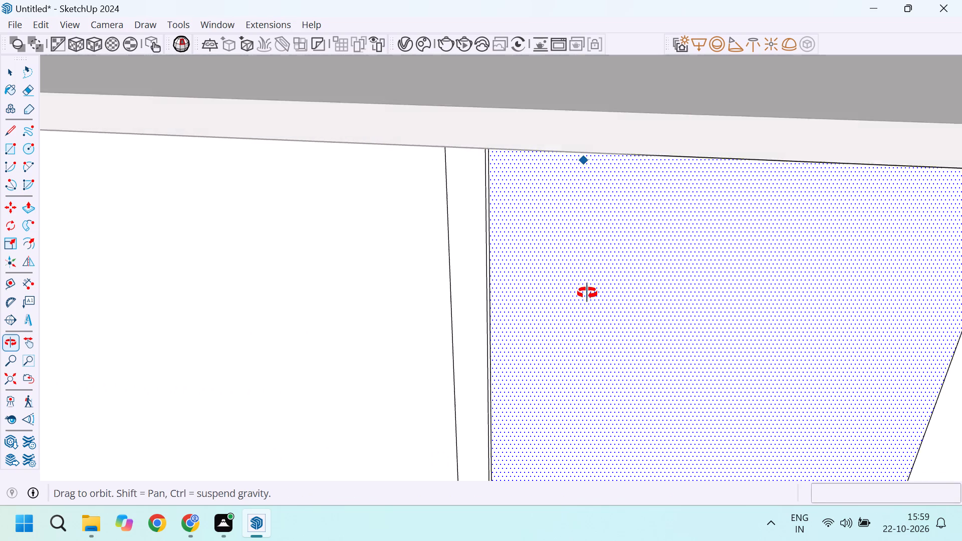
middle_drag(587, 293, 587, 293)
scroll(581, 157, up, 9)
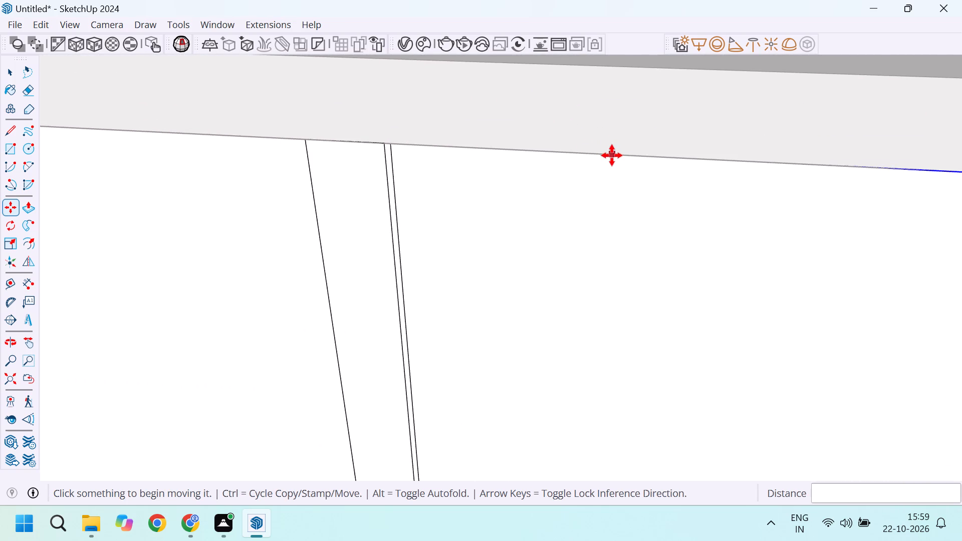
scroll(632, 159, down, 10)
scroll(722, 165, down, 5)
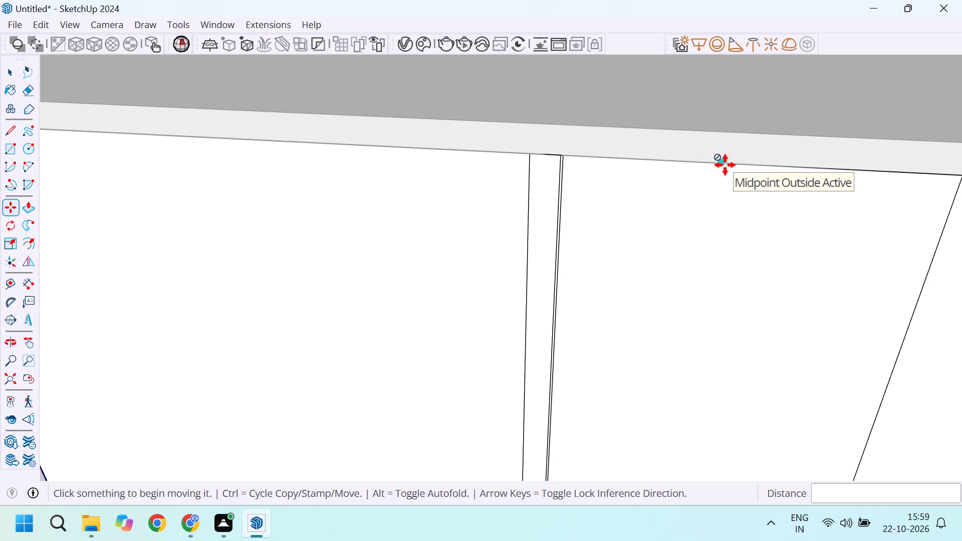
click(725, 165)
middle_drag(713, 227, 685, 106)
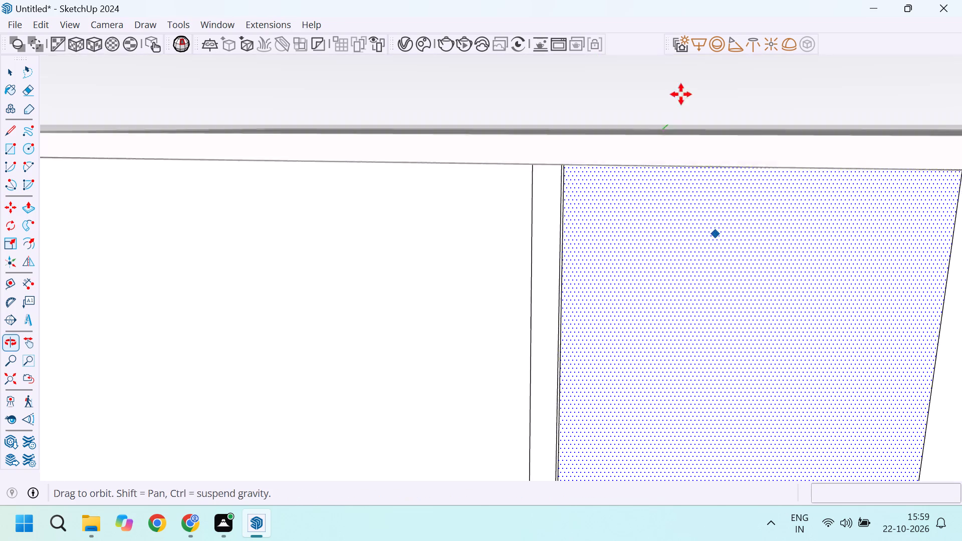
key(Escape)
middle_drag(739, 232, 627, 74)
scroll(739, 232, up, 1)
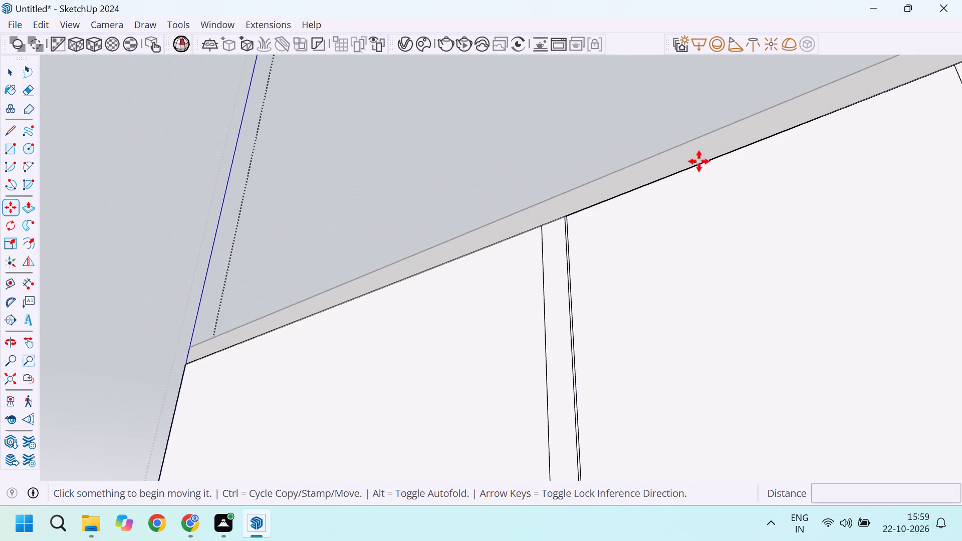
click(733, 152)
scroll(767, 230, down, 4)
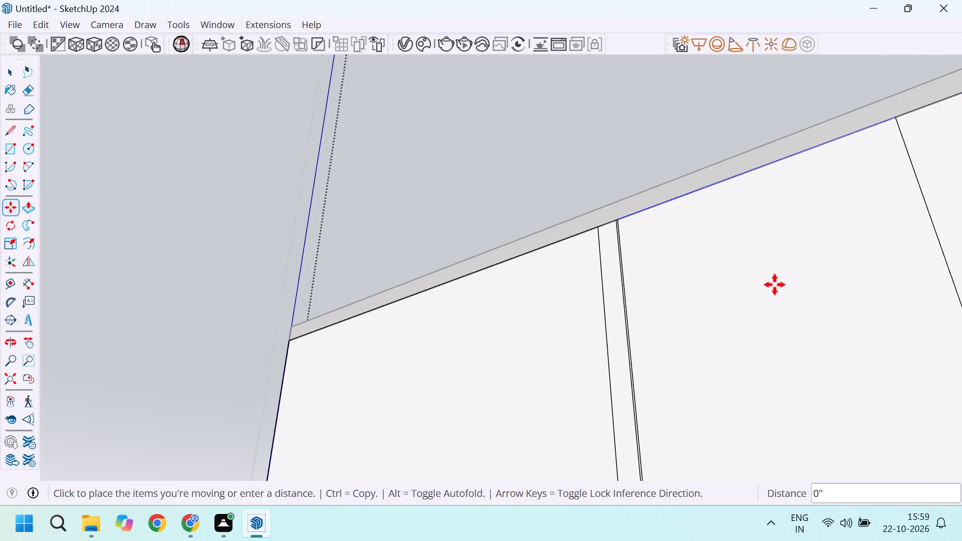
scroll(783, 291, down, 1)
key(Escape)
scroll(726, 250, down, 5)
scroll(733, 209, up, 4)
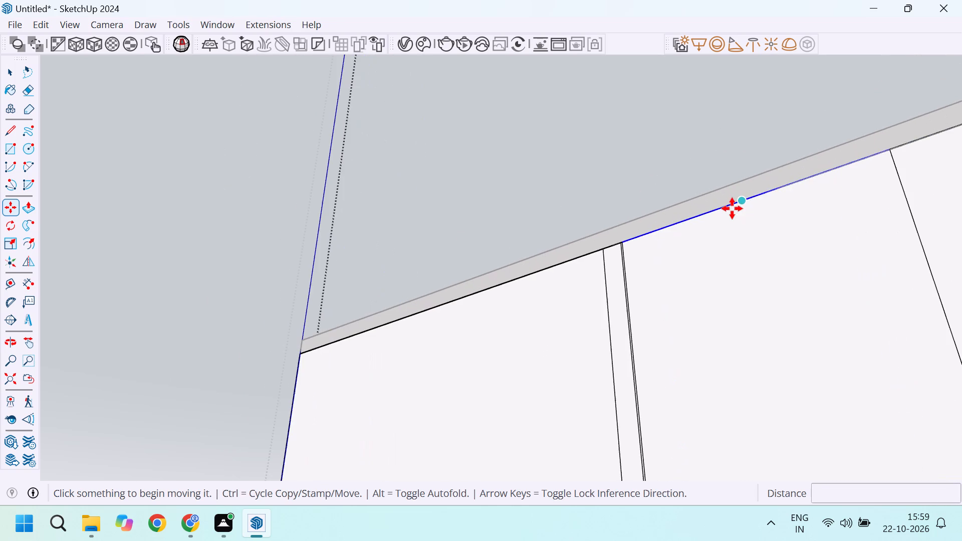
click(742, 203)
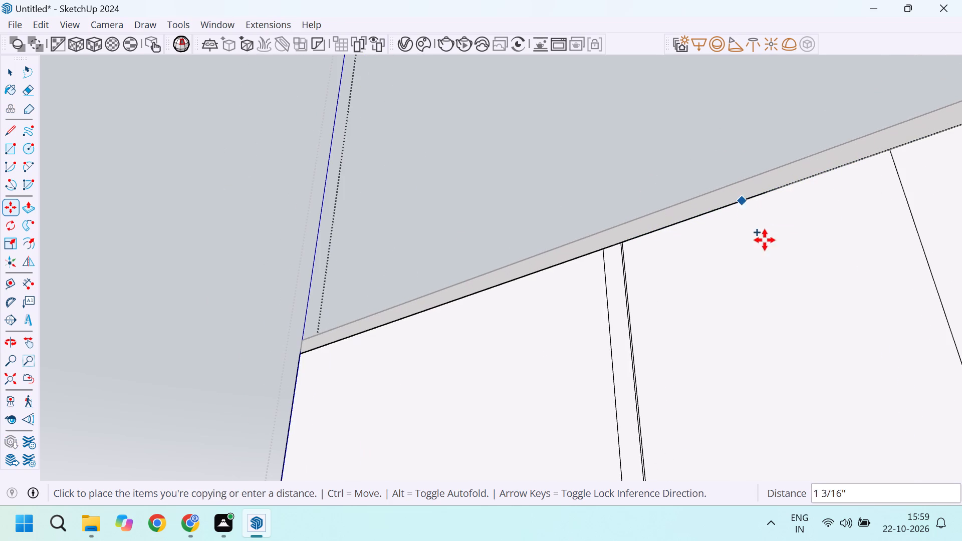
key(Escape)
Copy the top edge of the low cabinet panel beside the narrow strip 1" downward.
middle_drag(729, 207, 762, 270)
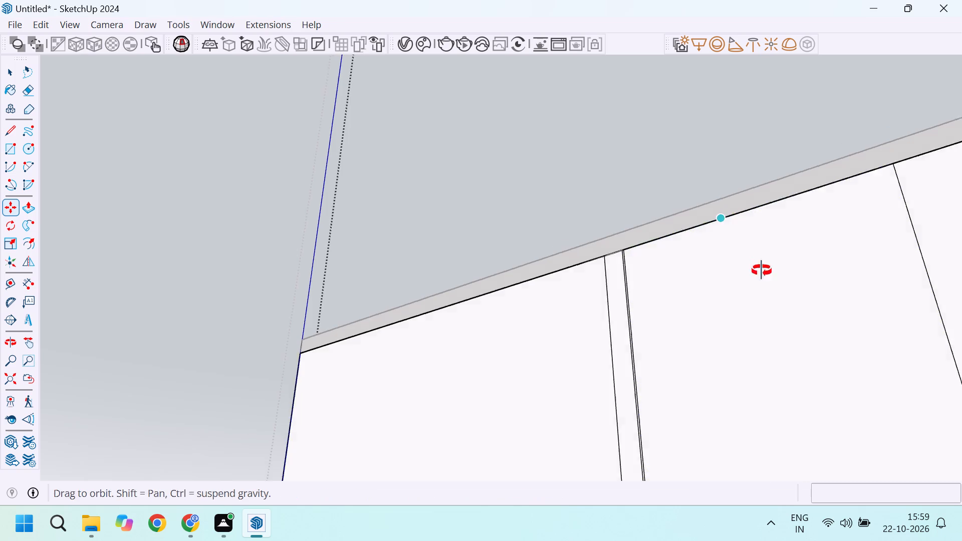
middle_drag(762, 270, 777, 291)
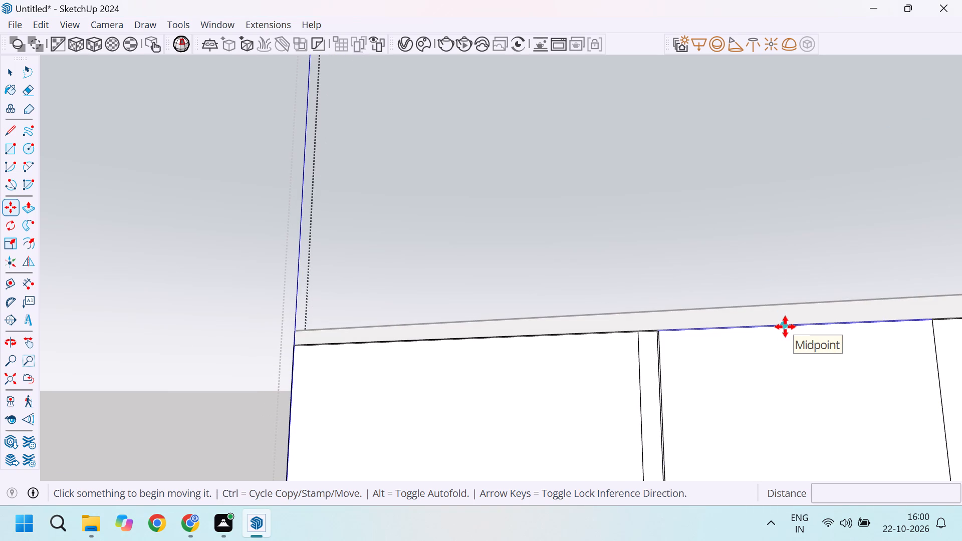
click(785, 327)
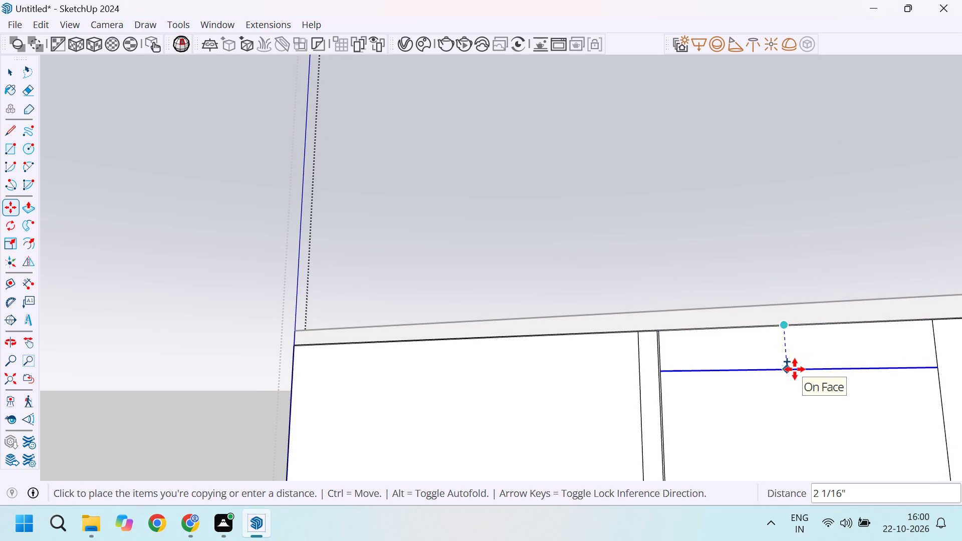
key(1)
key(Return)
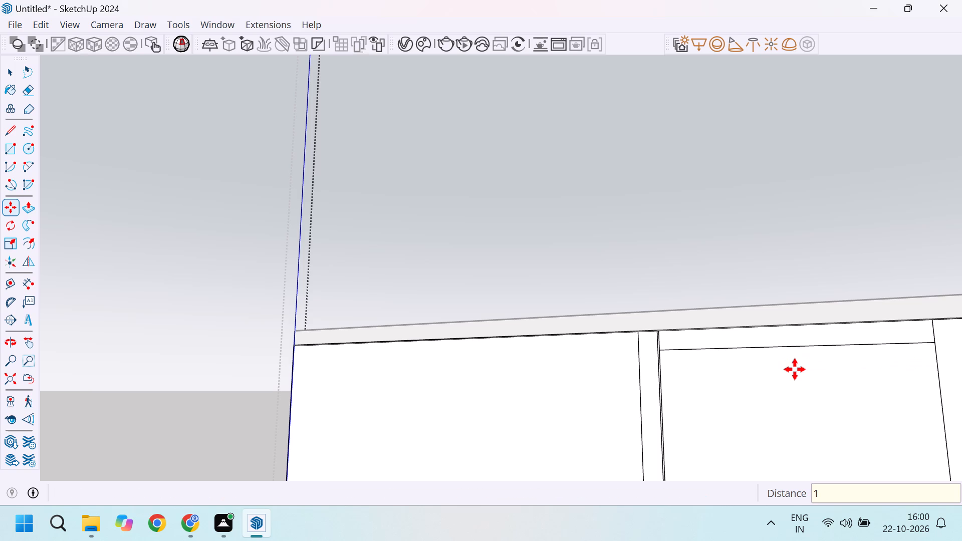
Copy that panel's vertical dividing line nearer the tall units 2mm inward, toward the narrow strip.
scroll(623, 329, down, 11)
scroll(581, 327, down, 3)
scroll(718, 362, up, 4)
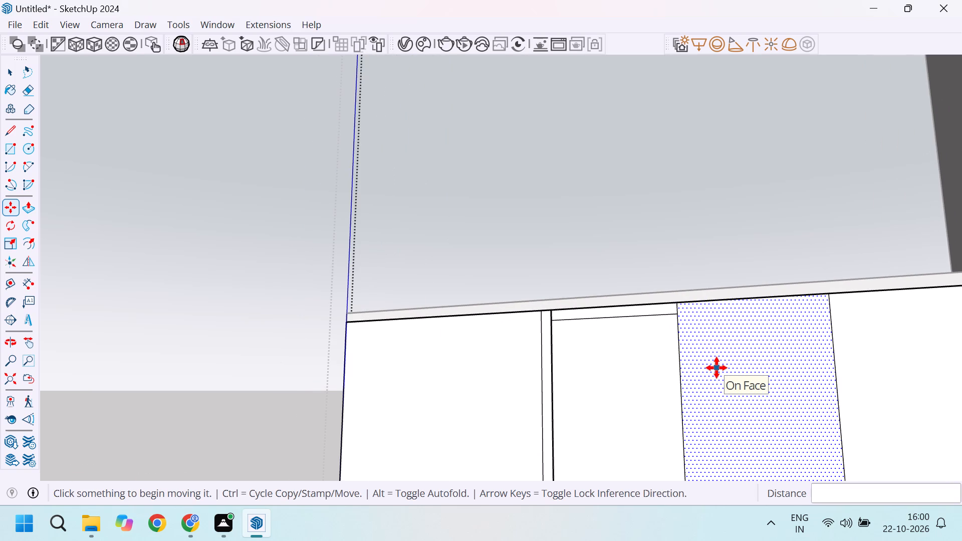
scroll(700, 371, up, 4)
scroll(665, 349, down, 6)
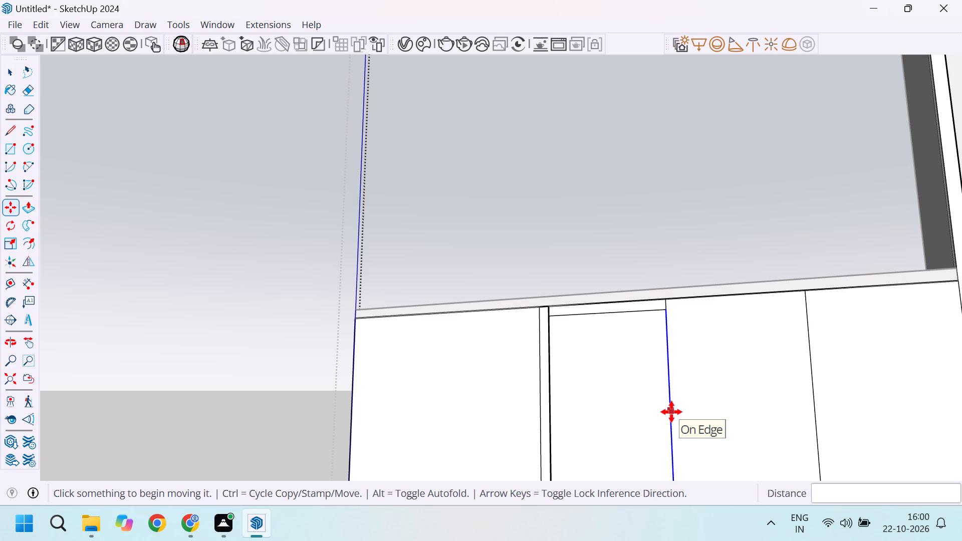
scroll(672, 421, down, 9)
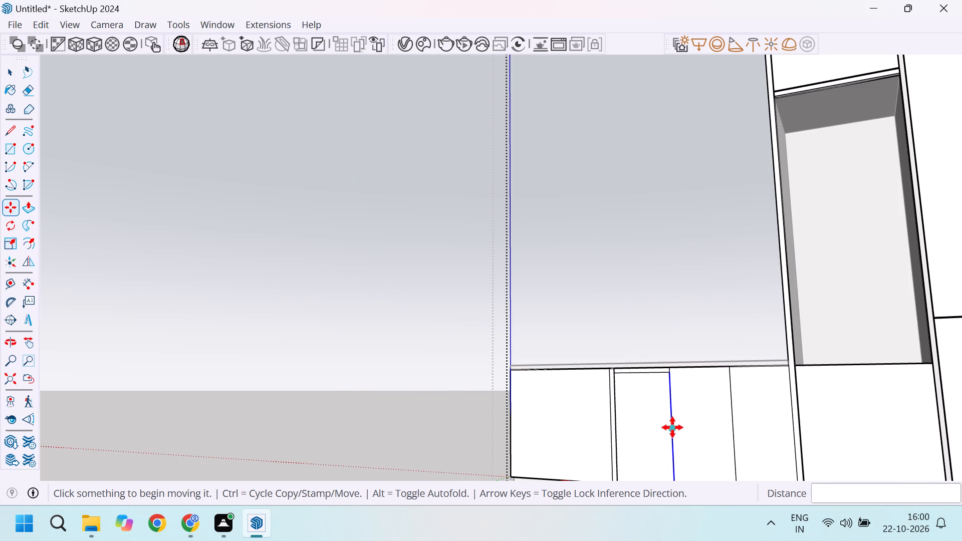
click(672, 427)
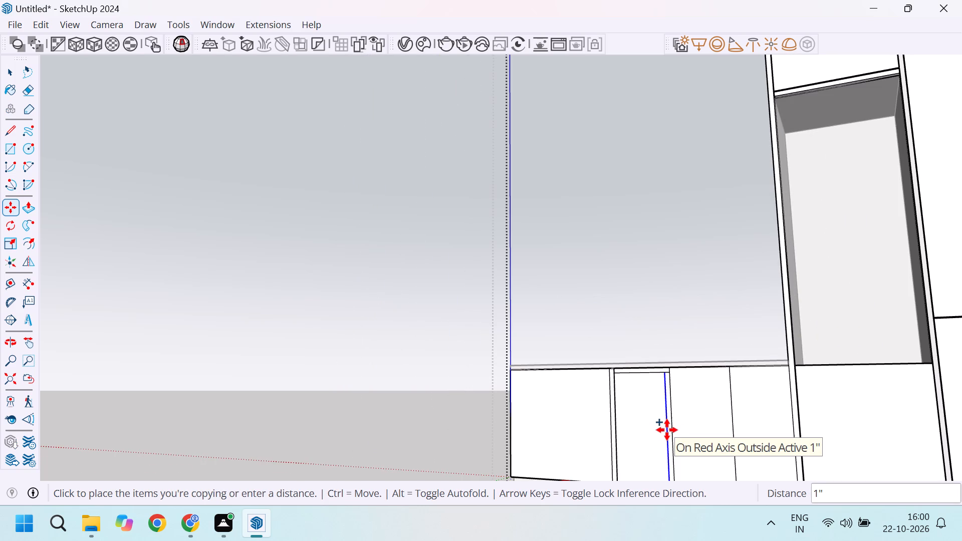
scroll(664, 430, up, 6)
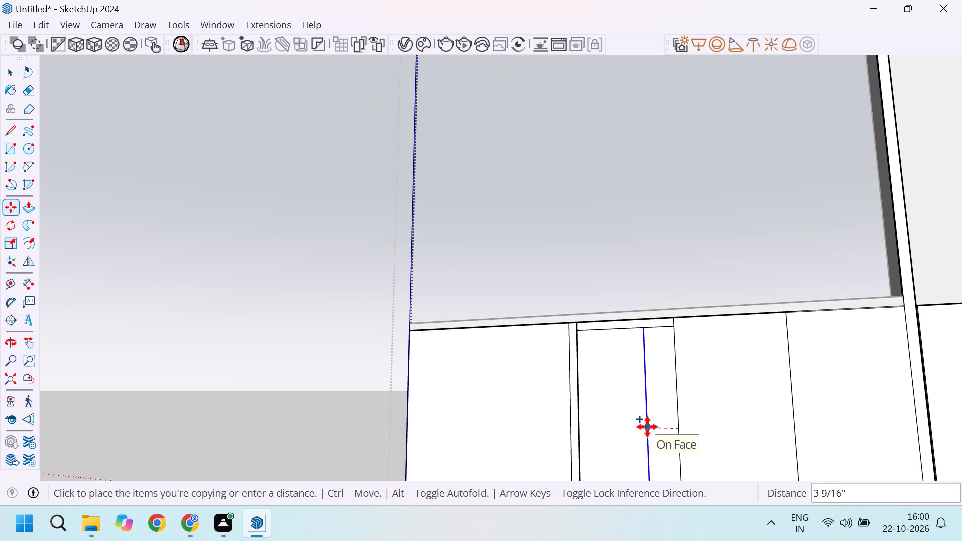
text(2mm)
key(Return)
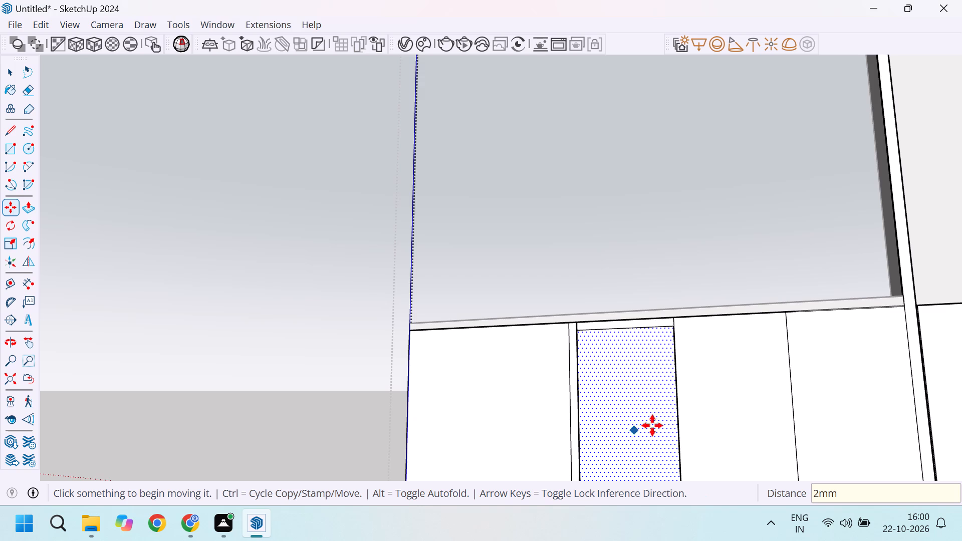
Copy the same original dividing line 2mm the other way, toward the tall units.
scroll(675, 420, up, 9)
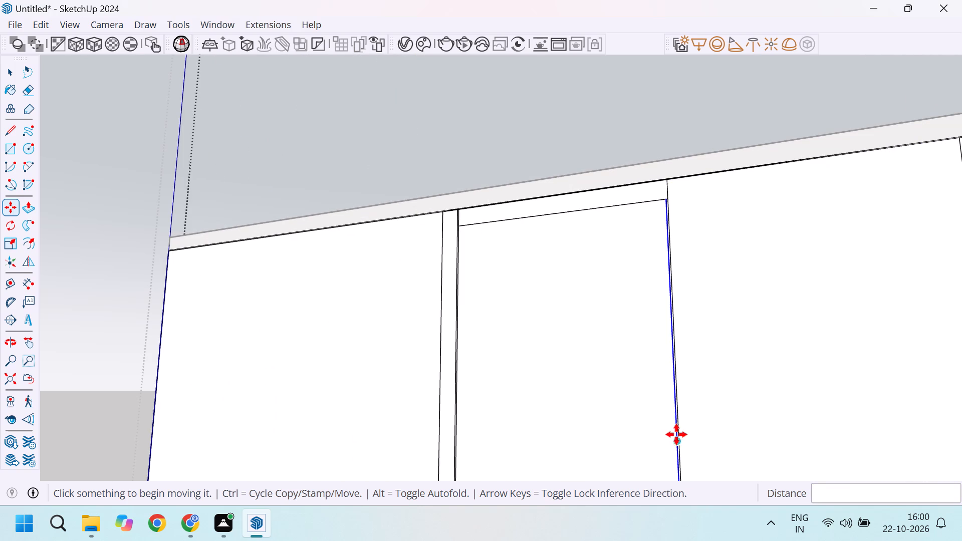
scroll(685, 438, up, 5)
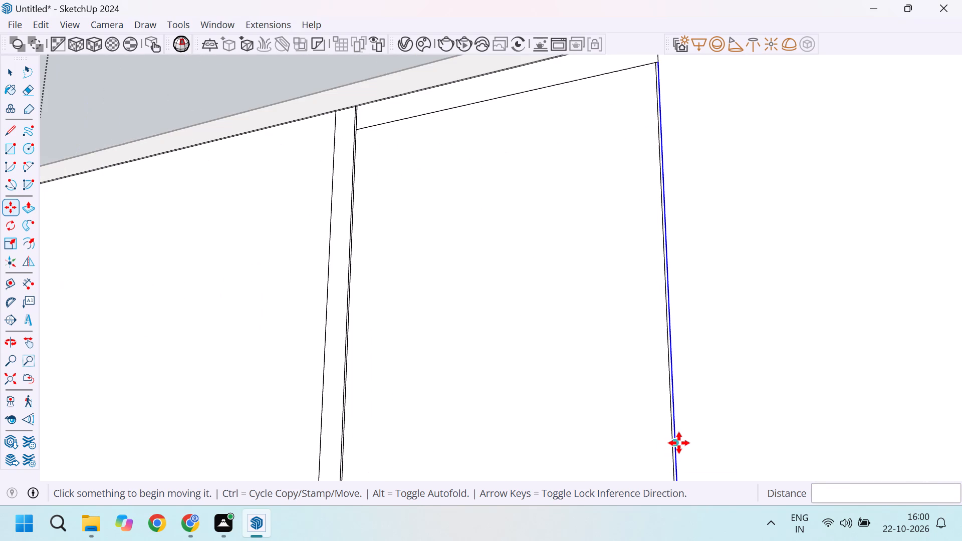
click(679, 443)
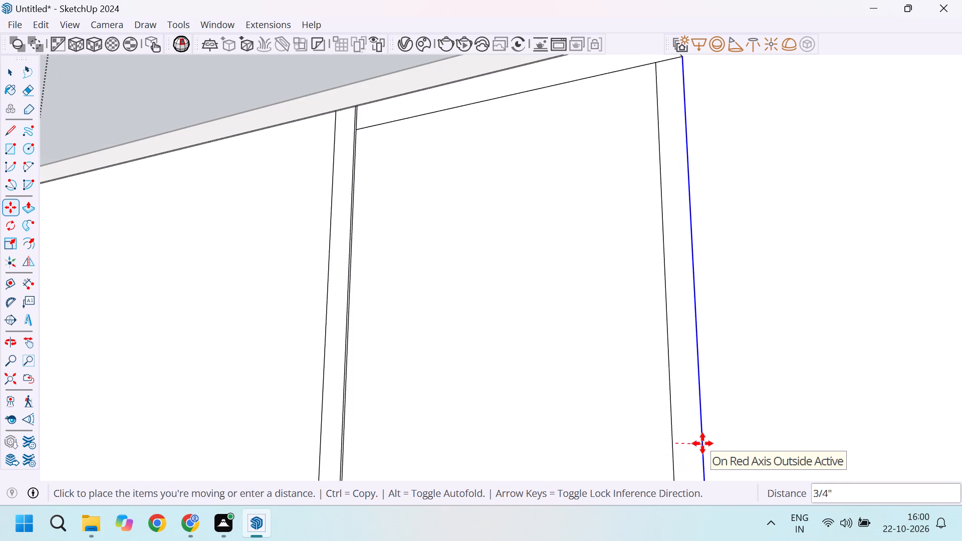
text(2mm)
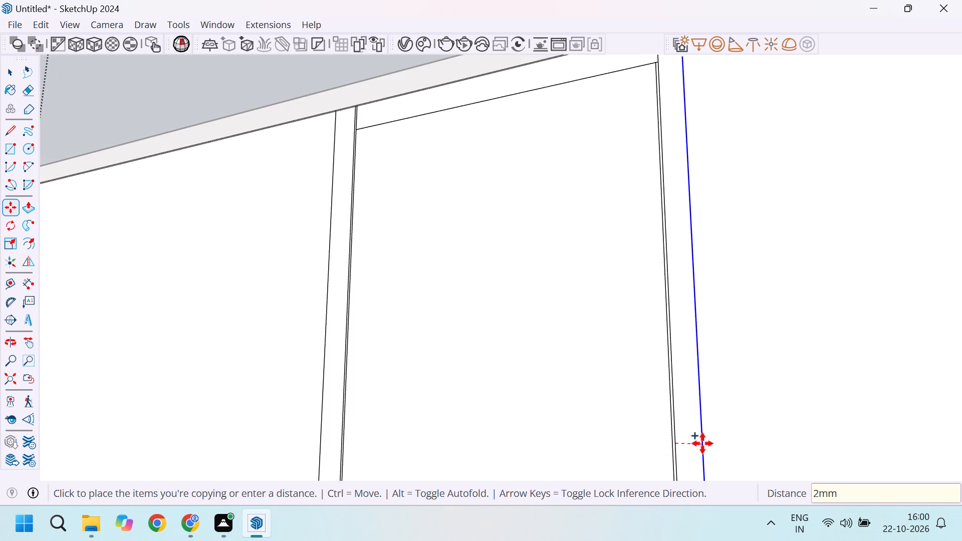
key(Return)
Delete the original middle dividing line between the two 2mm copies, below the horizontal line.
key(space)
scroll(650, 342, up, 2)
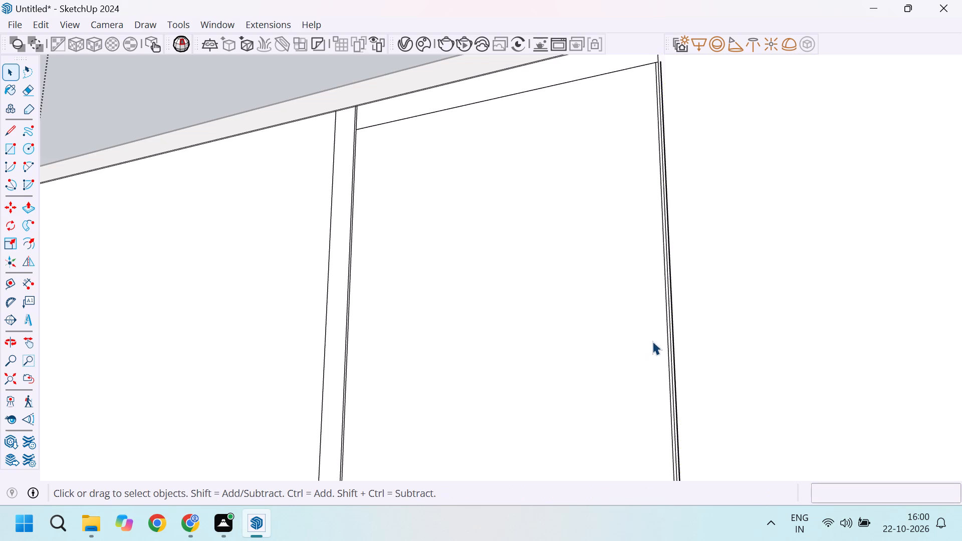
scroll(652, 341, up, 2)
click(677, 335)
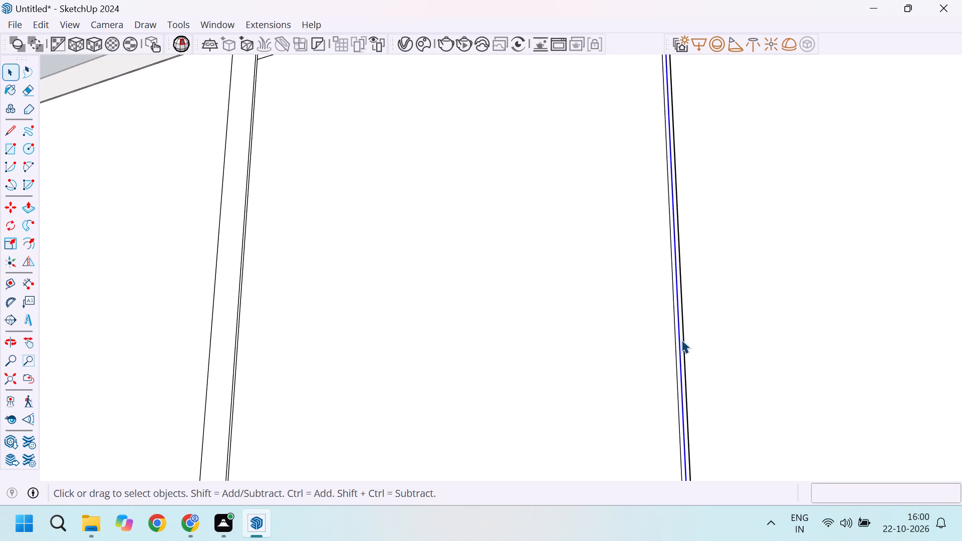
key(Delete)
Examine the panel's upper corner where the horizontal line meets the paired dividing lines.
scroll(674, 345, down, 10)
scroll(665, 171, up, 10)
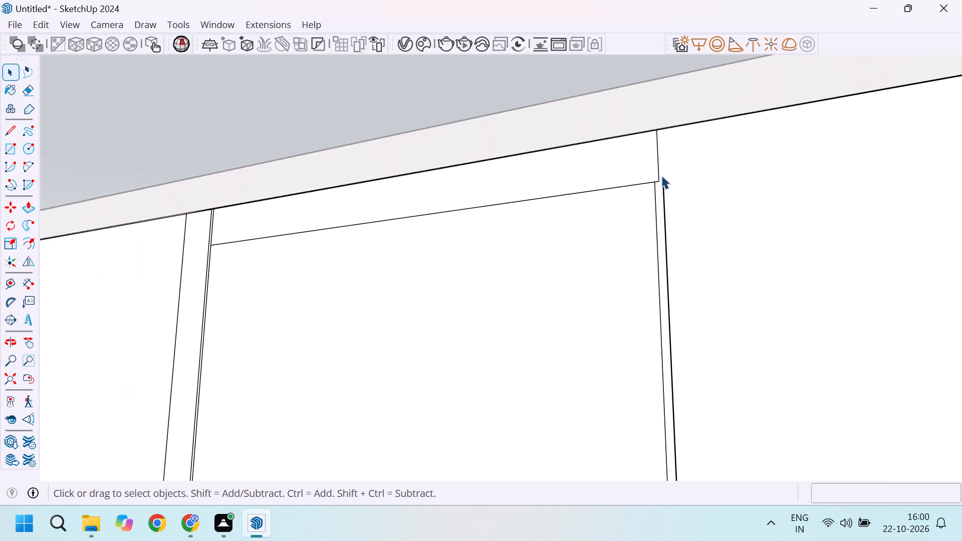
middle_drag(666, 188, 719, 253)
scroll(689, 250, down, 16)
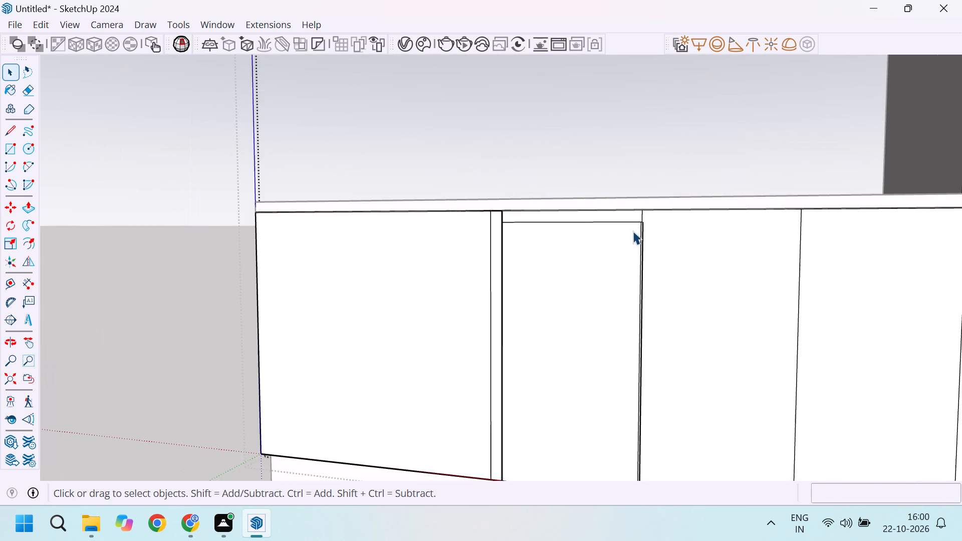
scroll(670, 225, up, 8)
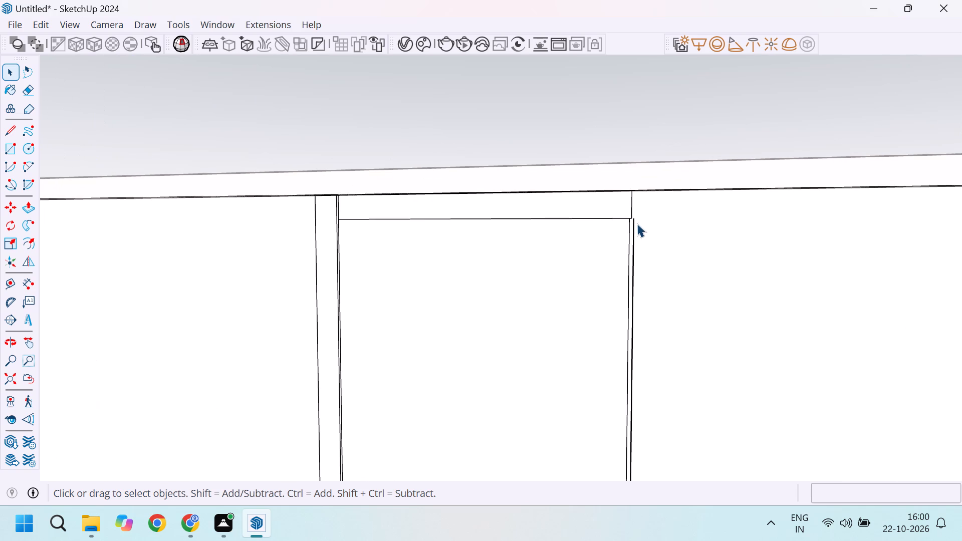
scroll(619, 224, down, 7)
scroll(634, 218, up, 1)
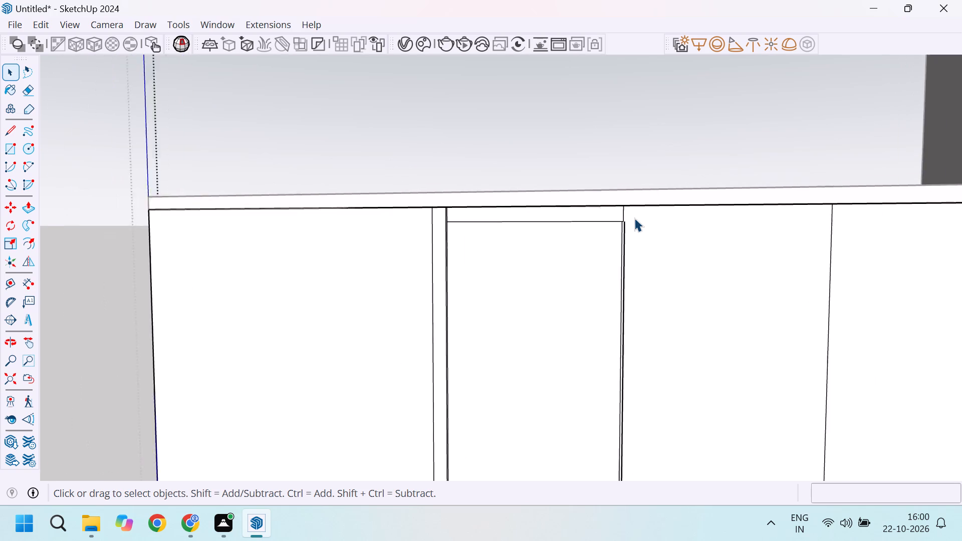
Extend the 1" horizontal line from the paired dividing lines across the remaining two panels to the tall unit, 1' 11" long.
scroll(634, 218, up, 7)
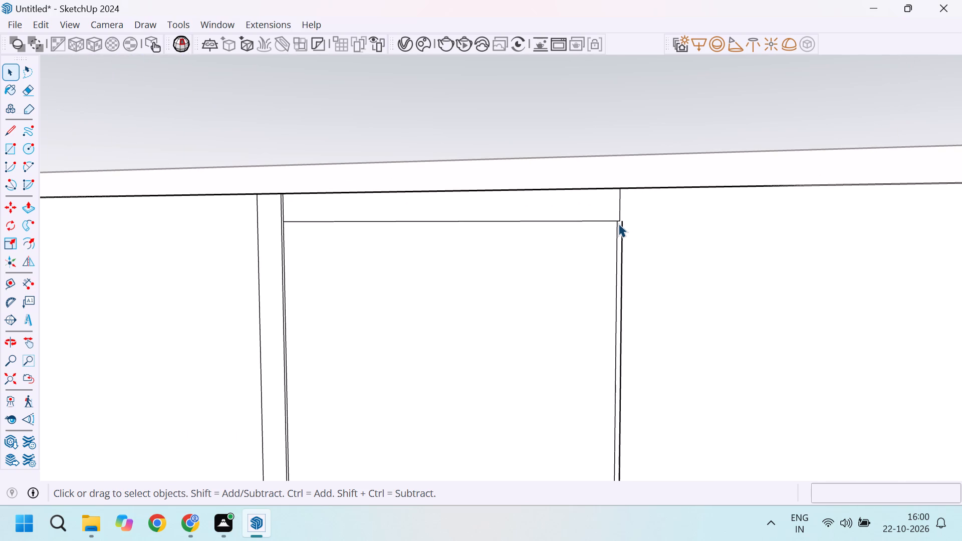
scroll(618, 223, down, 5)
scroll(618, 223, up, 4)
key(l)
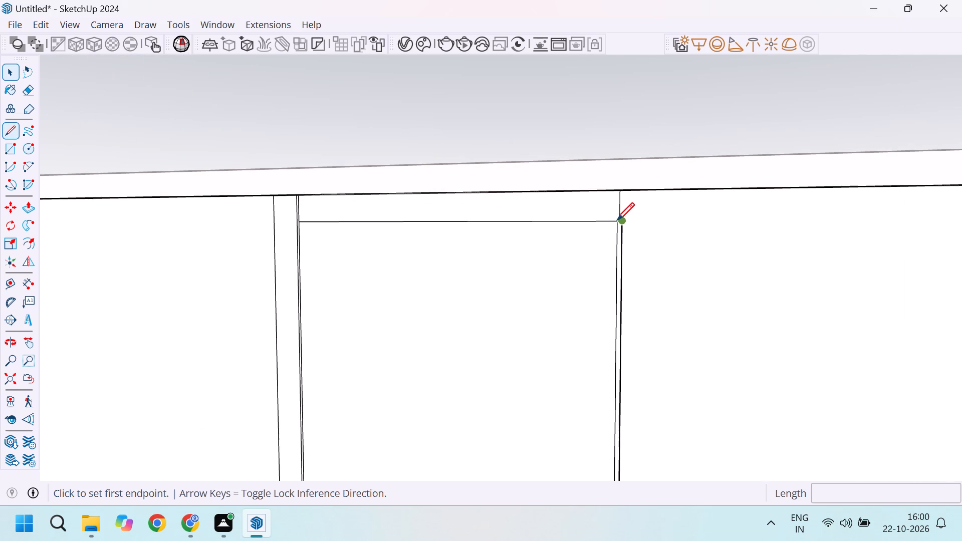
scroll(621, 220, up, 13)
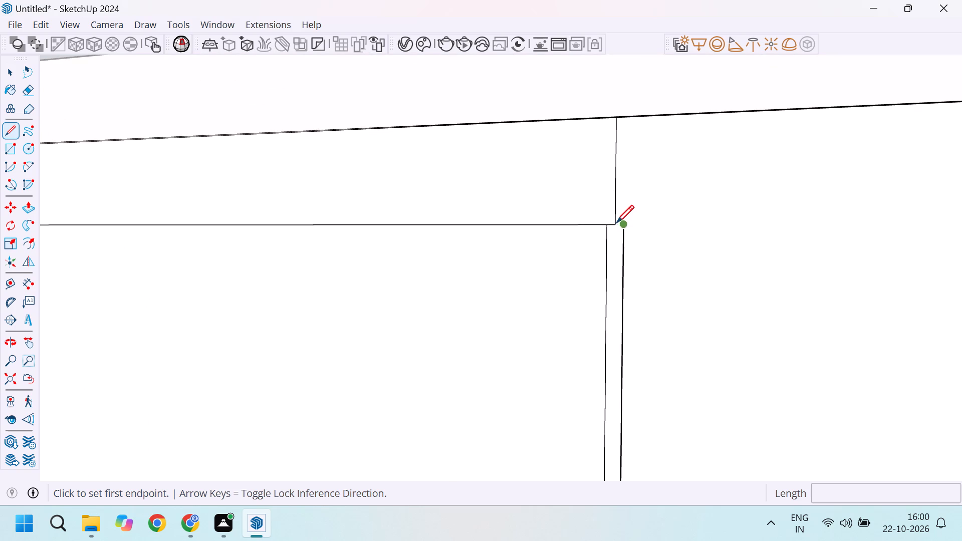
scroll(614, 223, up, 7)
click(617, 225)
scroll(694, 224, down, 7)
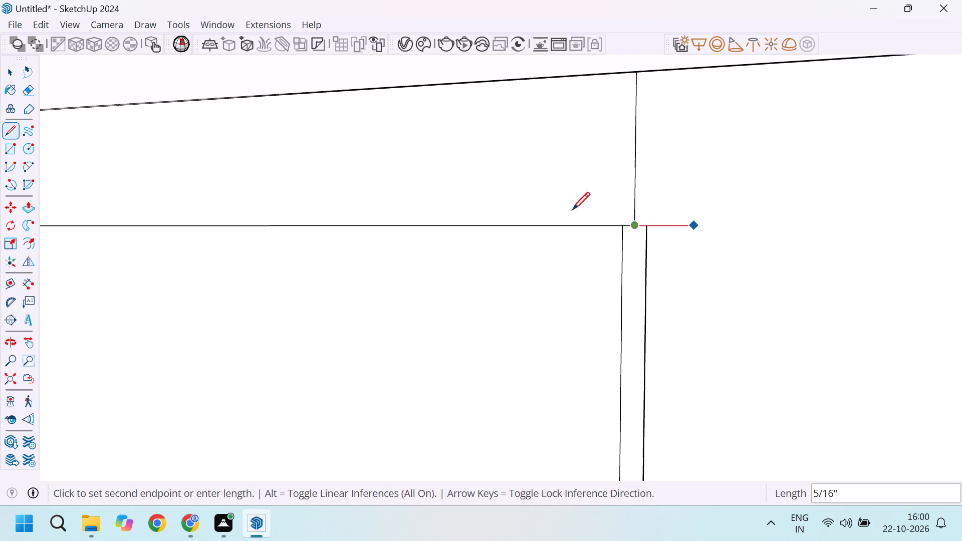
scroll(535, 216, down, 20)
scroll(535, 216, down, 15)
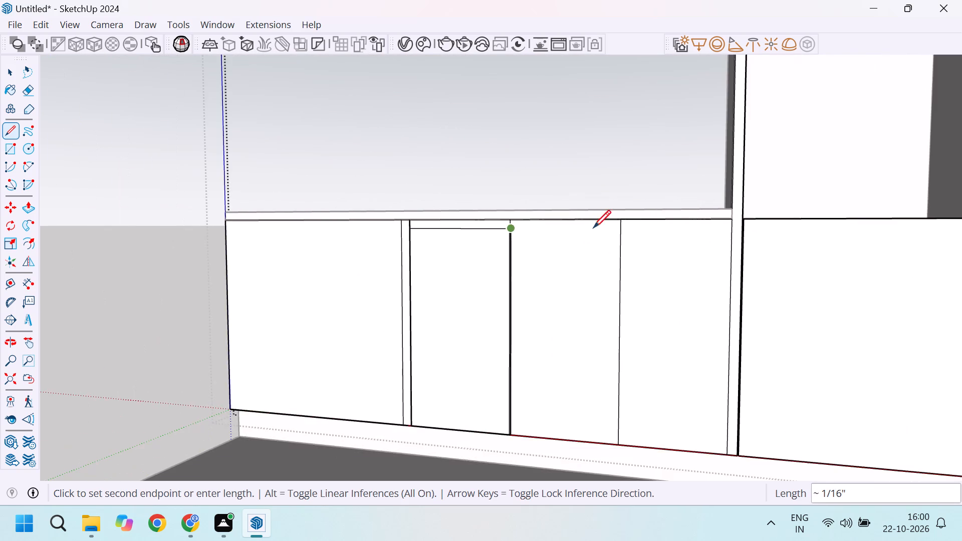
scroll(659, 236, up, 6)
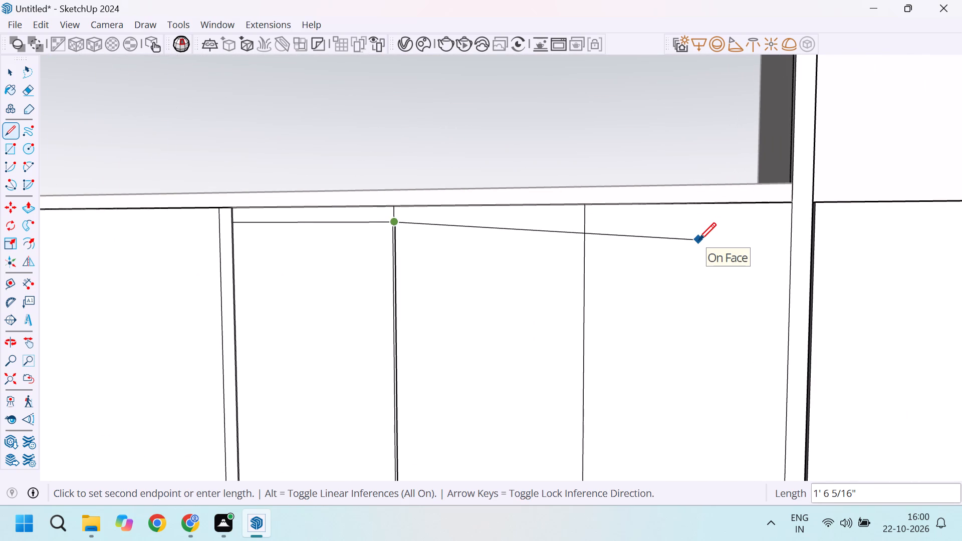
click(792, 220)
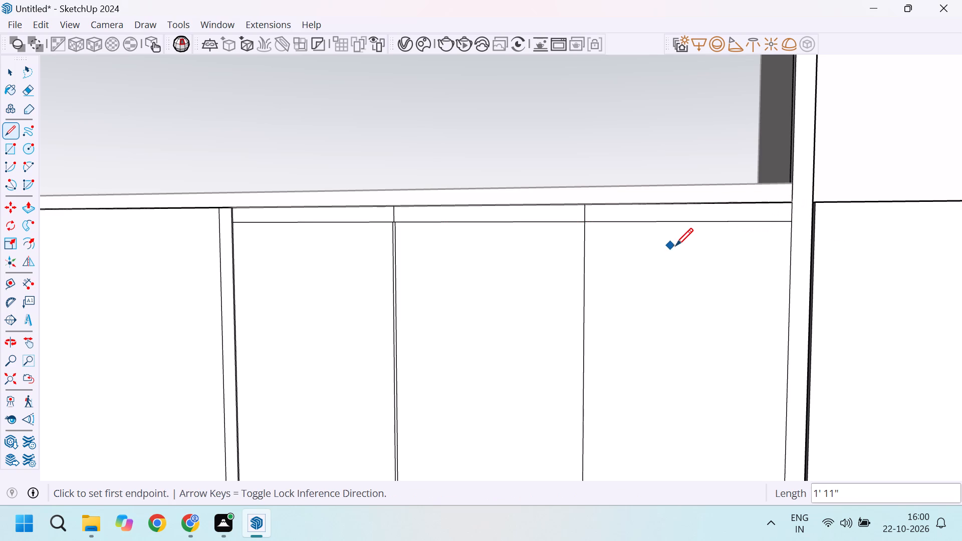
key(space)
Delete the short vertical line above the paired dividing lines, joining the top strips of the two adjacent panels.
scroll(454, 230, up, 10)
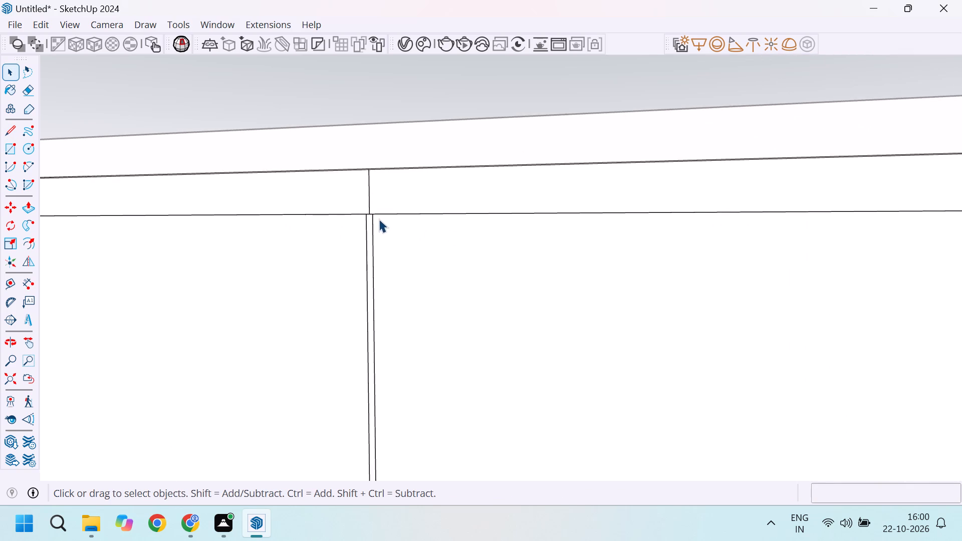
scroll(379, 219, up, 4)
scroll(354, 199, down, 11)
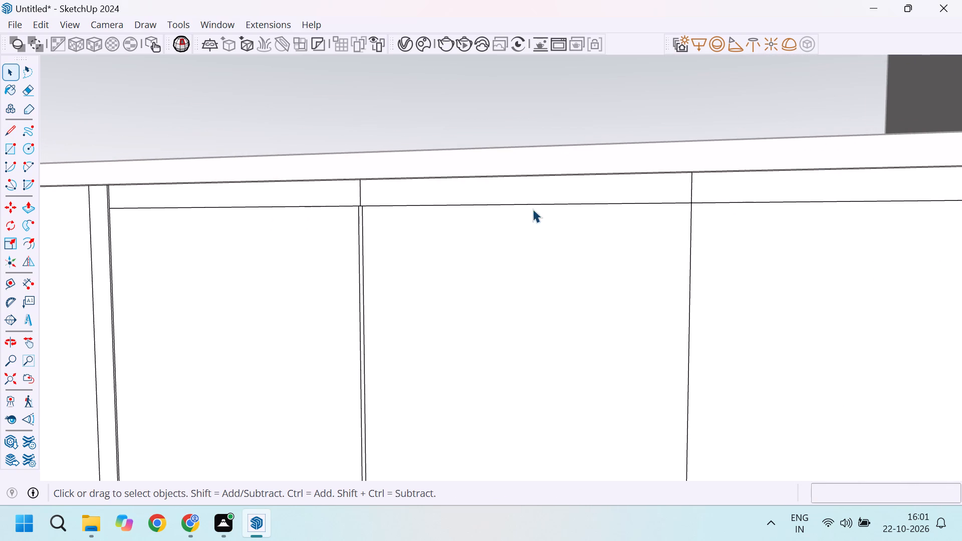
scroll(533, 209, down, 4)
scroll(439, 220, up, 15)
scroll(435, 206, down, 6)
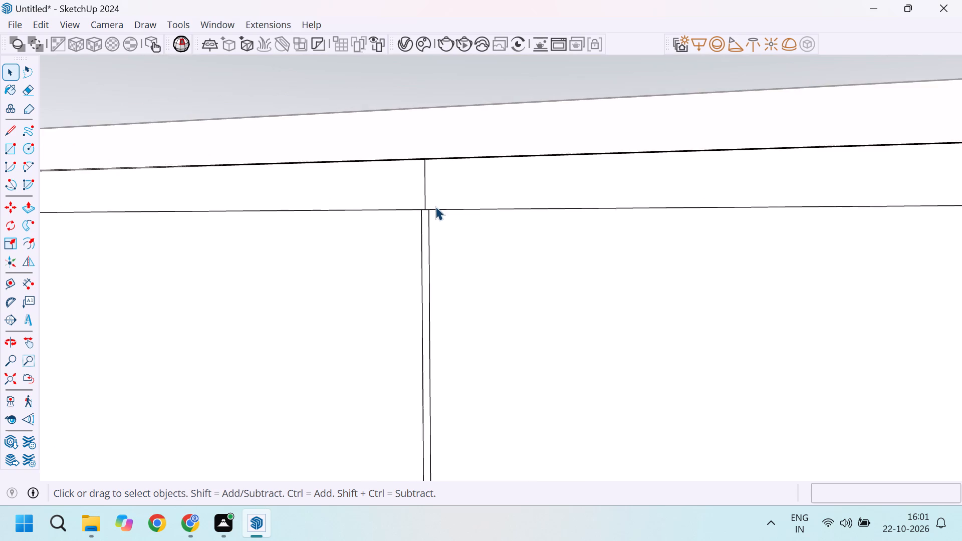
scroll(435, 206, down, 4)
scroll(426, 199, up, 5)
click(429, 192)
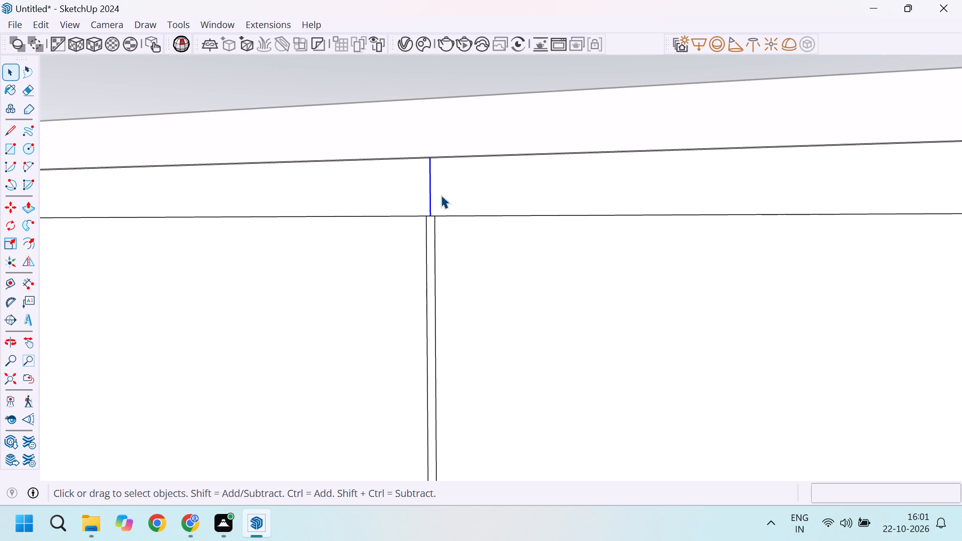
key(Delete)
Push the joined top strip over the first two panels inward by 1".
scroll(448, 197, down, 9)
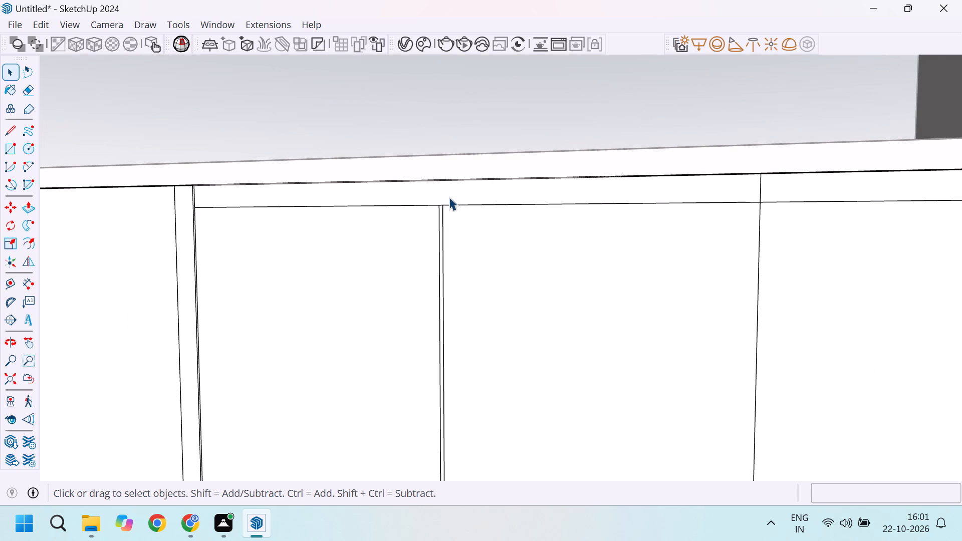
scroll(453, 196, up, 5)
key(p)
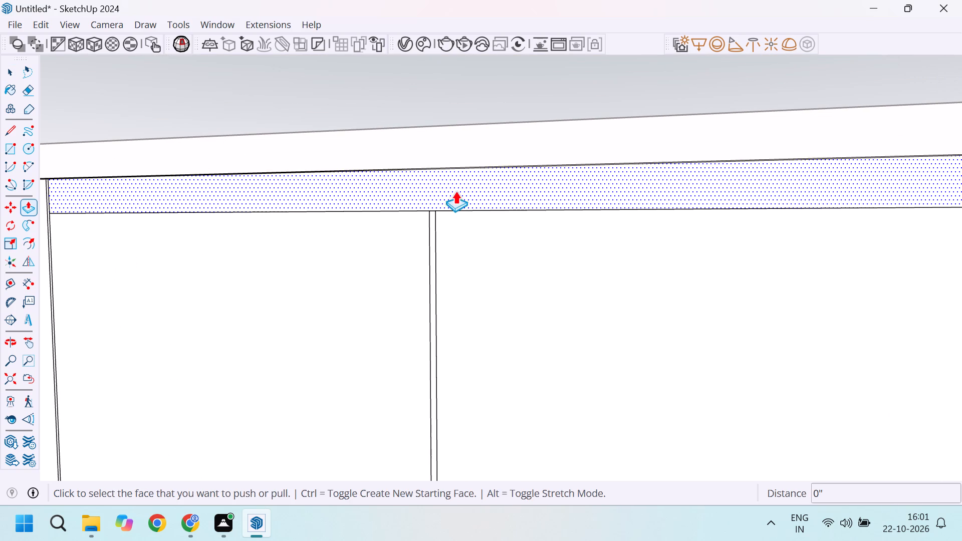
click(455, 189)
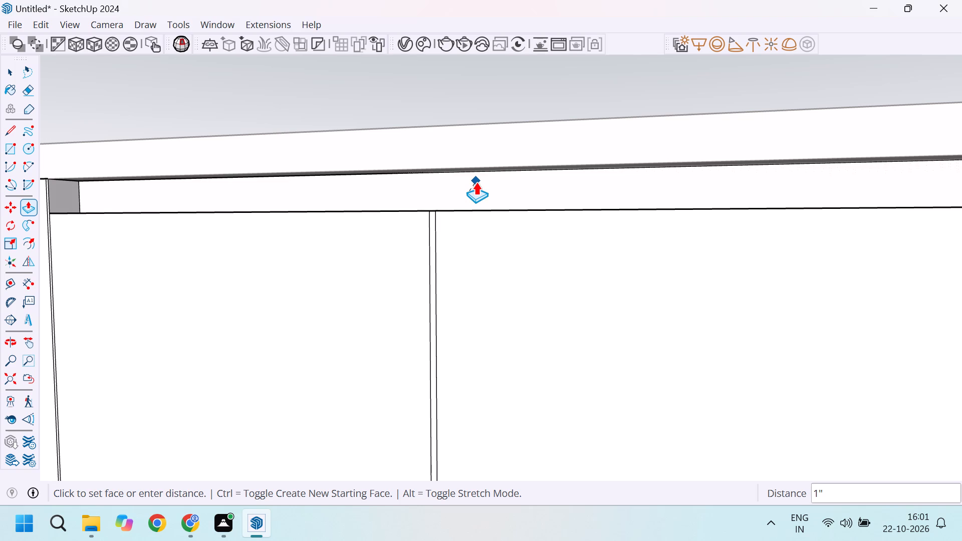
click(476, 182)
Push the remaining top strip beside the tall unit inward 1", level with the recessed strip.
scroll(523, 215, down, 16)
scroll(595, 197, up, 16)
click(610, 206)
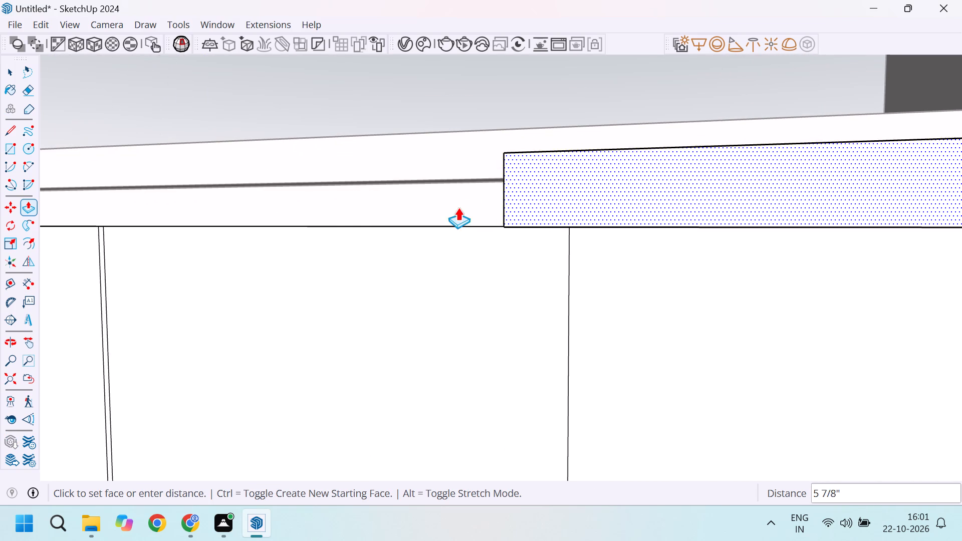
scroll(843, 211, down, 4)
click(812, 212)
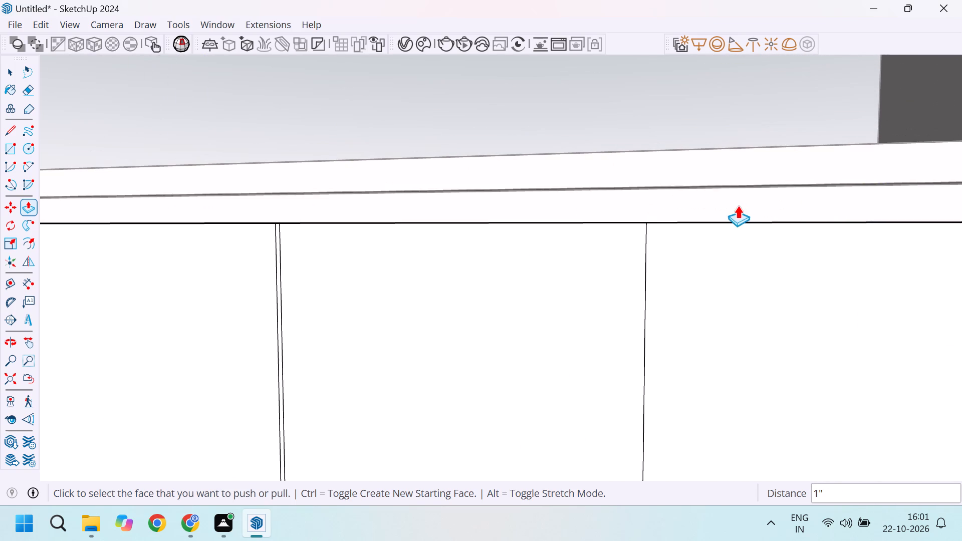
scroll(738, 205, down, 5)
scroll(707, 260, down, 3)
key(space)
Push the recess's end face about 1/16" toward the narrow strip, in line with the outer edge of the gap below.
scroll(576, 231, down, 4)
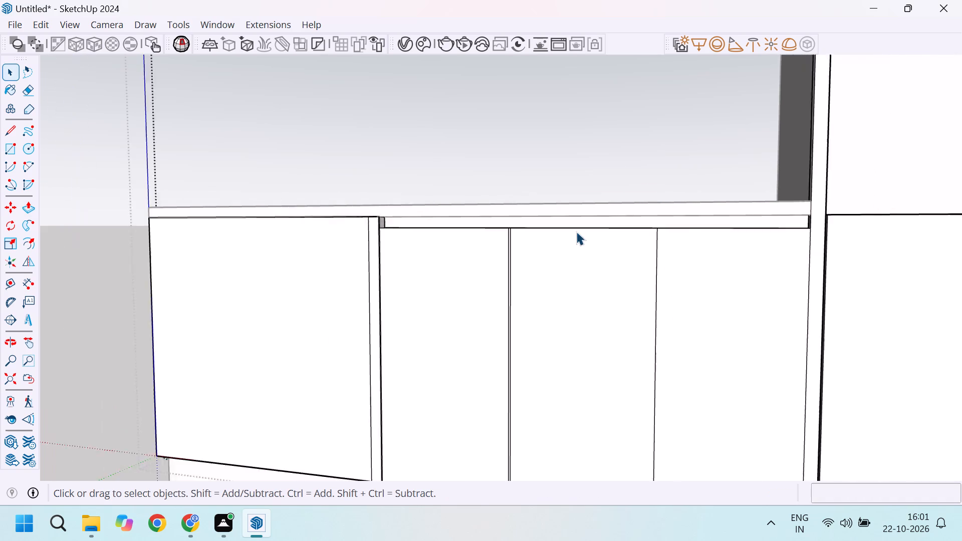
scroll(778, 251, up, 8)
middle_drag(803, 226, 771, 274)
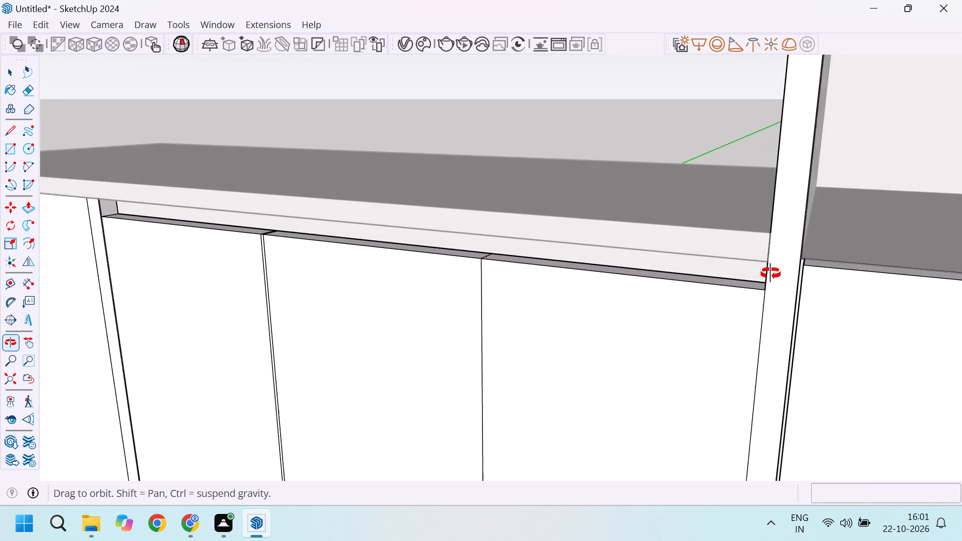
middle_drag(771, 274, 784, 270)
scroll(751, 265, down, 3)
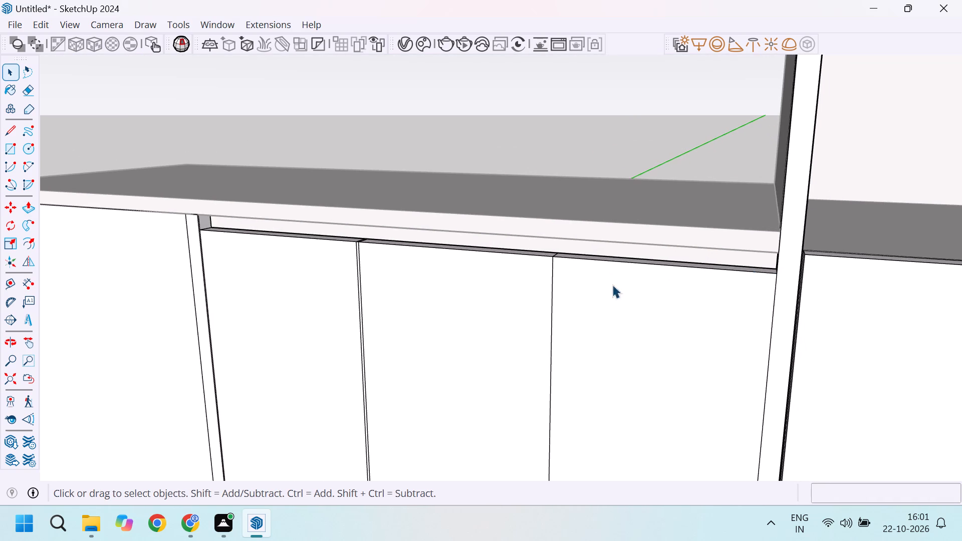
scroll(186, 237, up, 10)
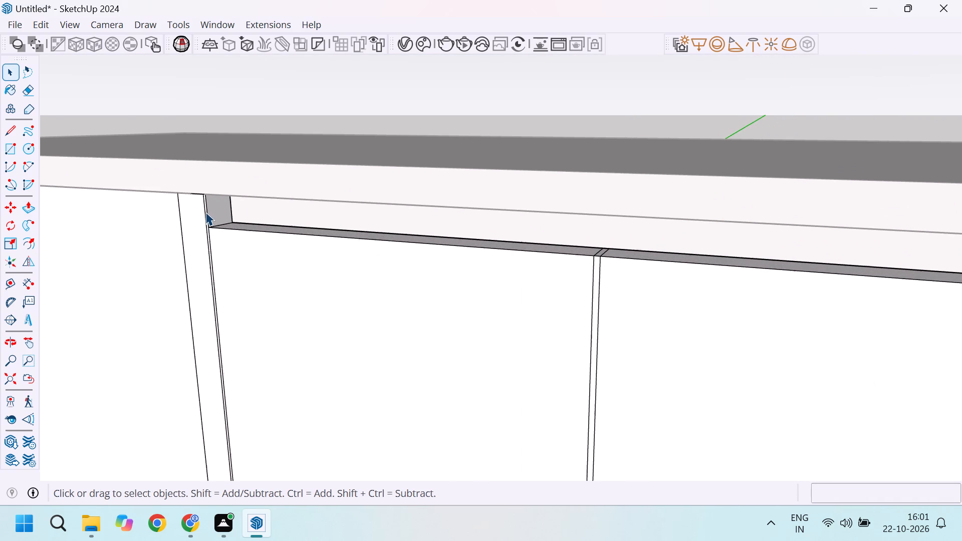
scroll(205, 212, up, 12)
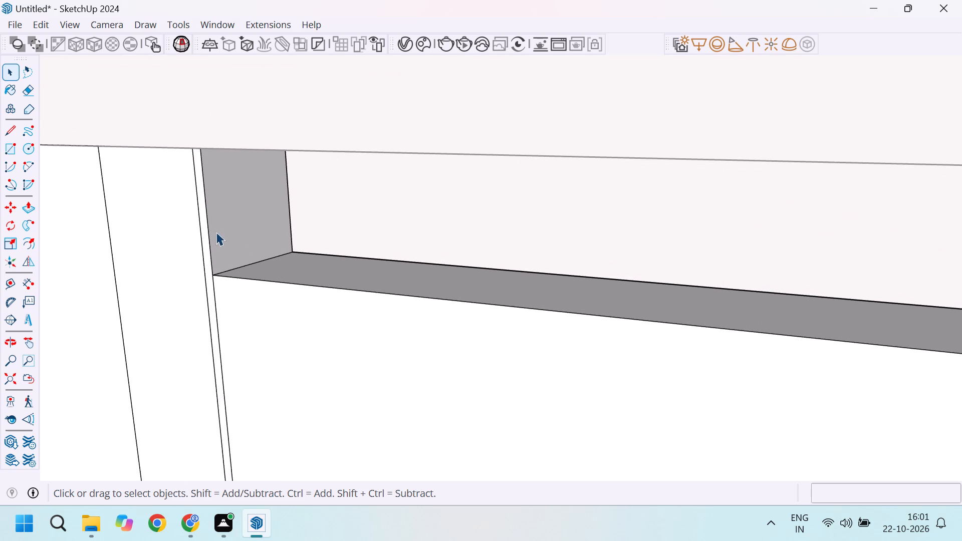
scroll(209, 244, up, 2)
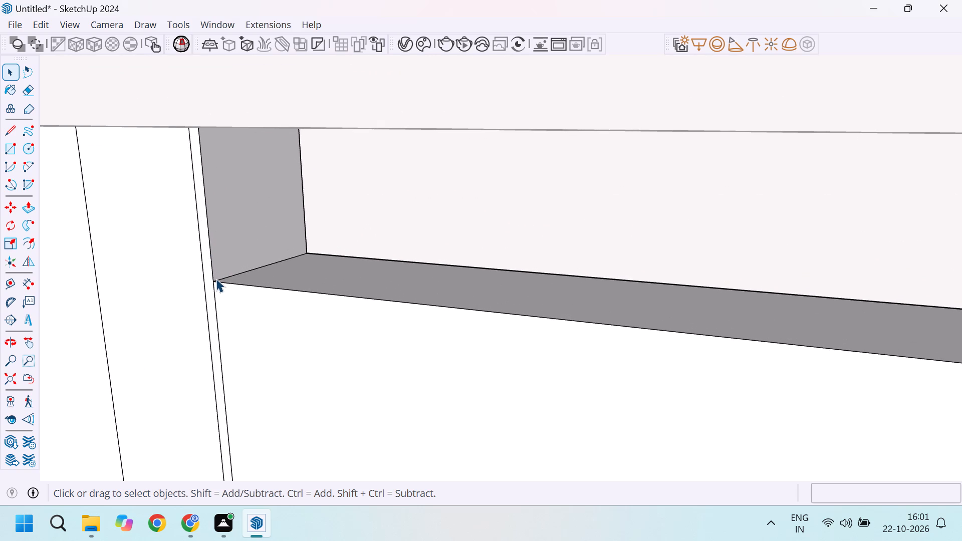
scroll(208, 273, up, 4)
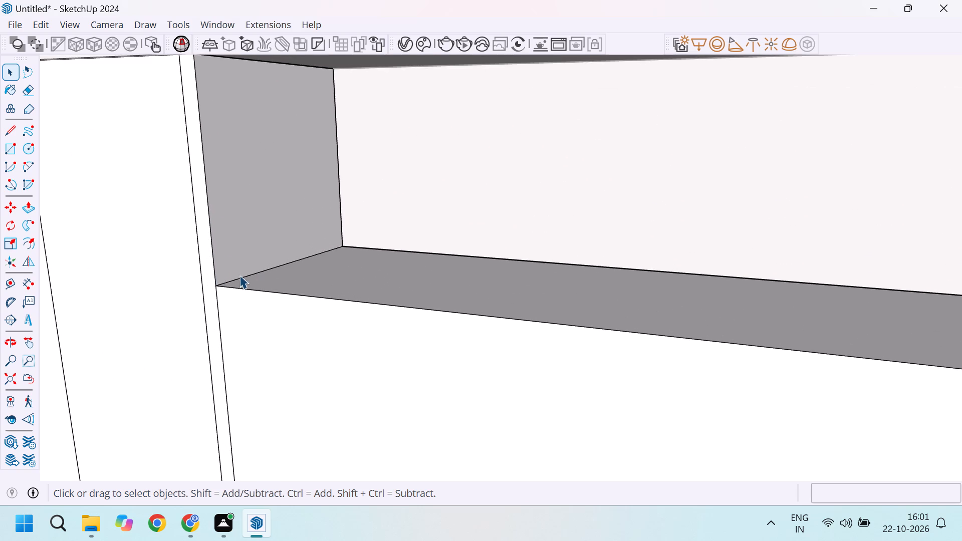
scroll(221, 275, up, 3)
scroll(221, 284, down, 3)
key(p)
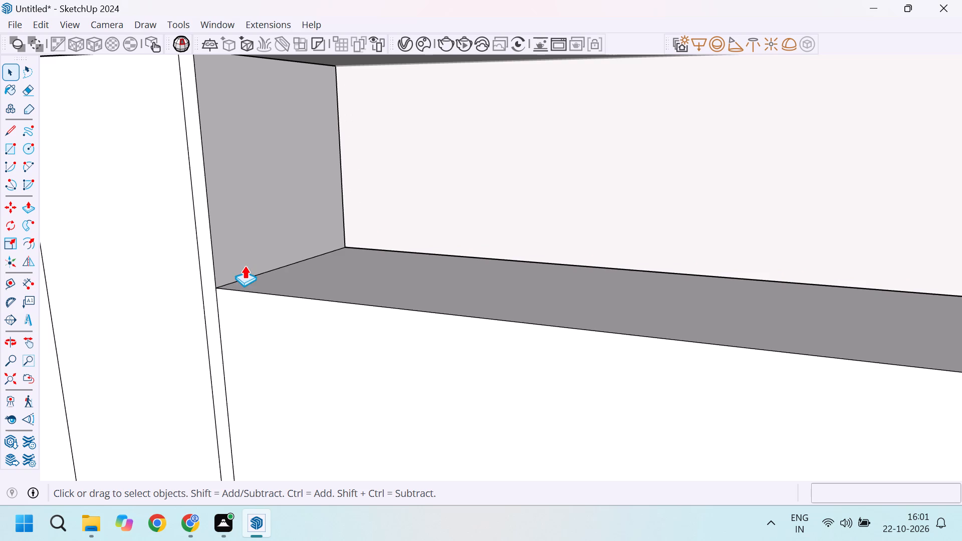
click(239, 239)
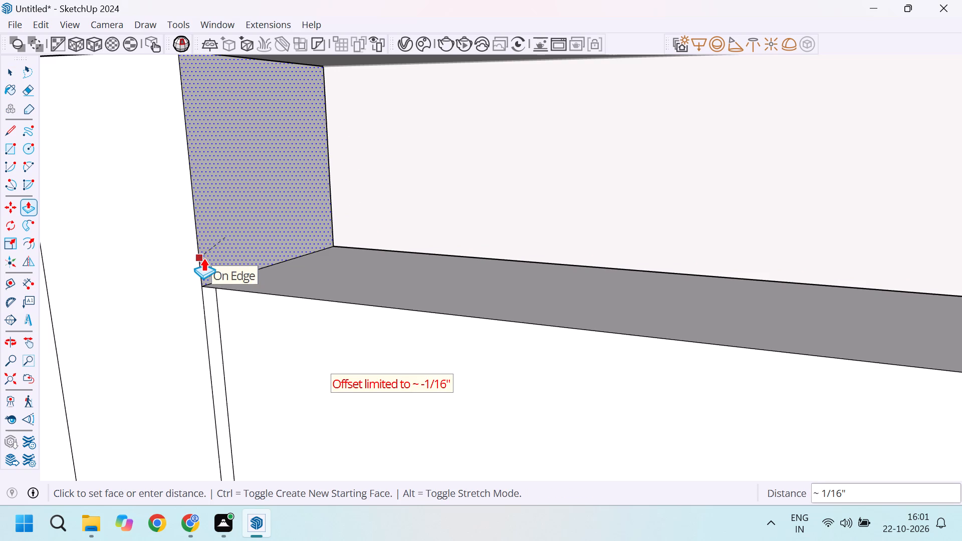
click(203, 258)
Push the thin vertical gap face beside the narrow strip 1" inward, level with the back of the top recess.
scroll(256, 239, down, 8)
scroll(237, 275, up, 4)
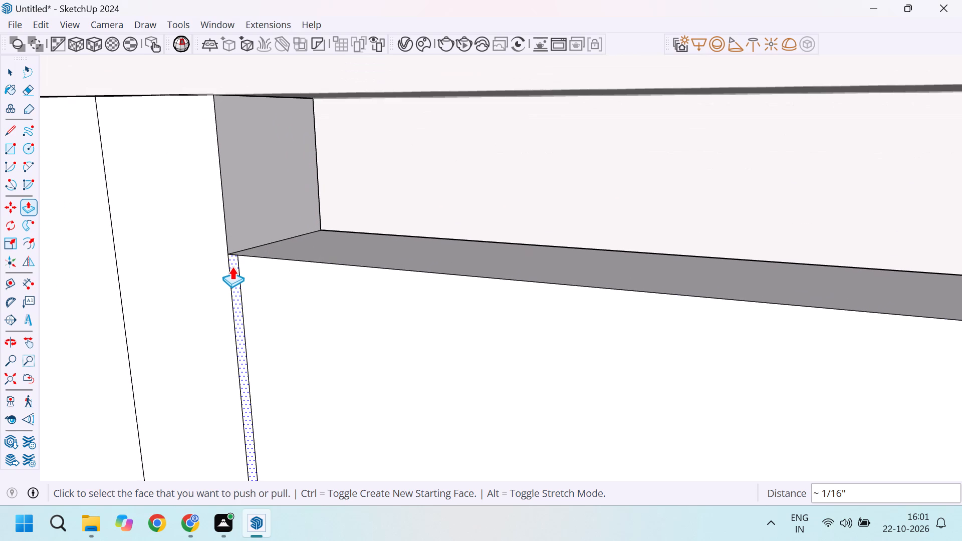
click(232, 266)
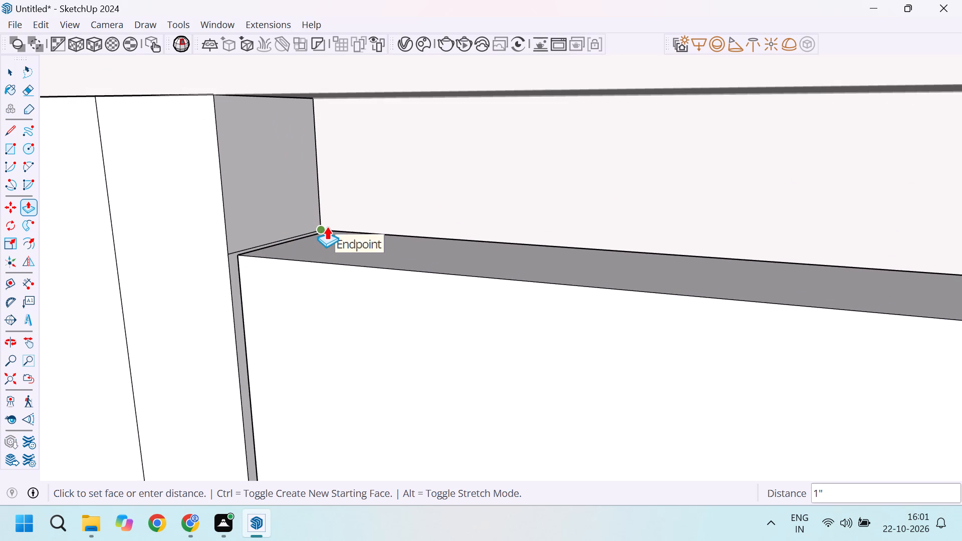
click(327, 226)
Push the thin gap face between the first two door panels inward by the same 1" depth.
scroll(327, 226, down, 19)
scroll(591, 255, up, 6)
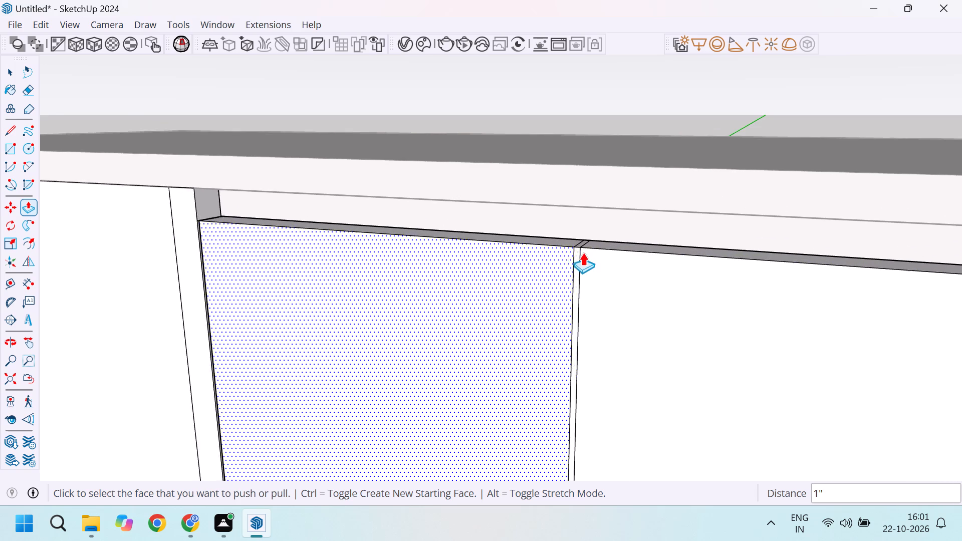
scroll(583, 252, up, 6)
double_click(575, 251)
key(space)
Examine the recessed top strip and the vertical gaps around the first door panel from several angles.
scroll(580, 256, down, 3)
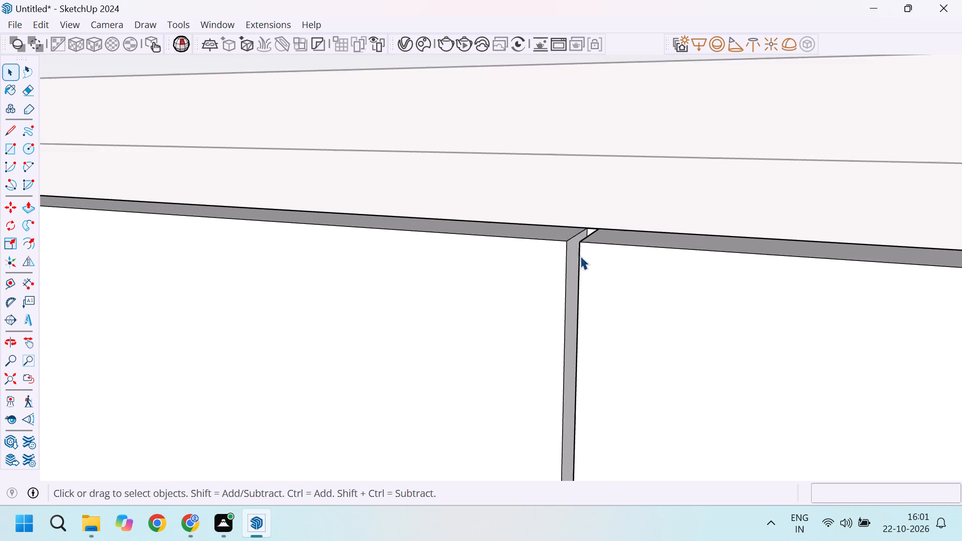
scroll(580, 256, down, 20)
scroll(580, 256, down, 1)
scroll(674, 288, up, 2)
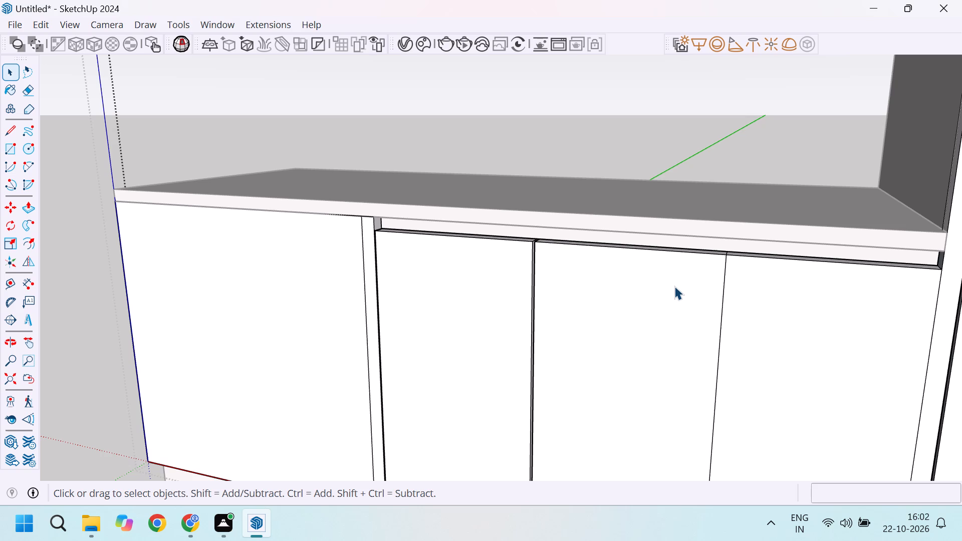
scroll(674, 286, down, 3)
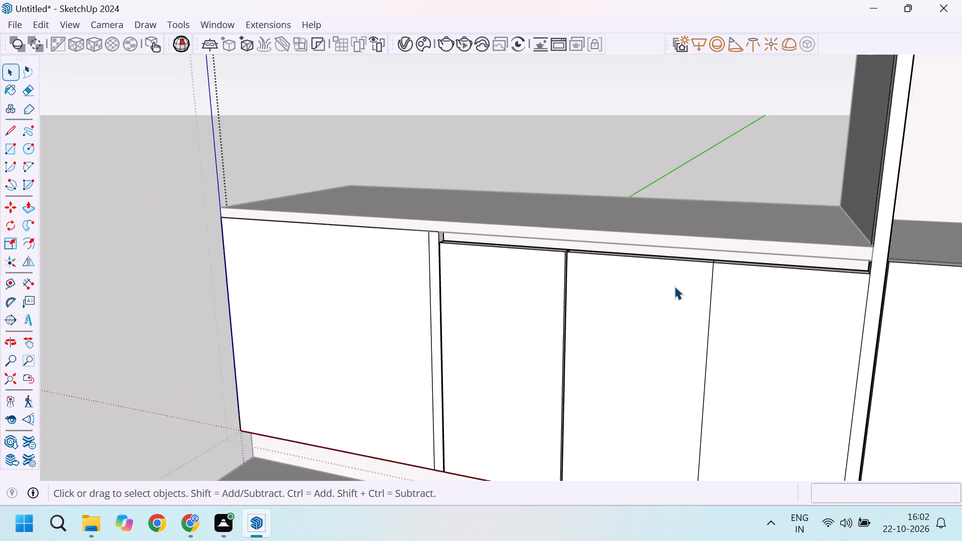
scroll(674, 286, down, 4)
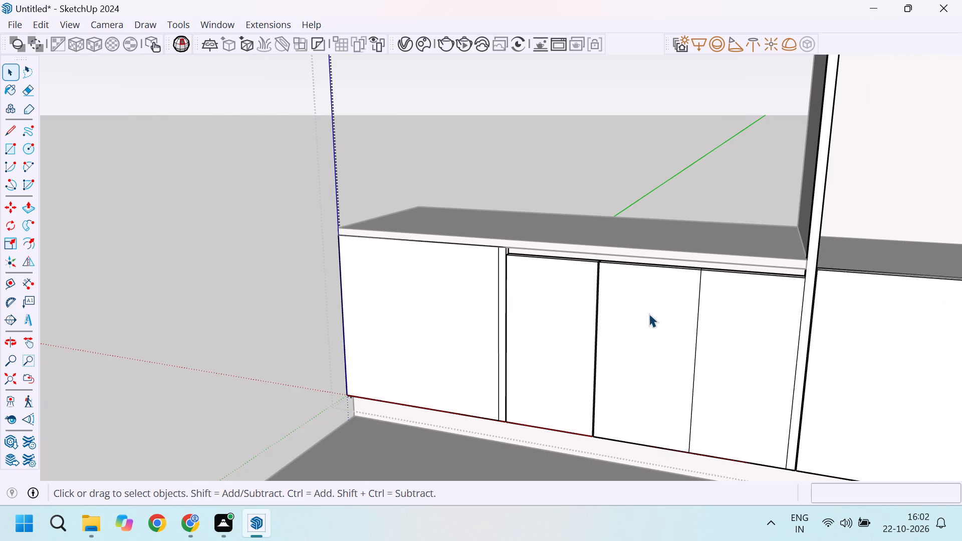
scroll(649, 314, down, 3)
scroll(655, 297, up, 18)
middle_drag(578, 246, 644, 298)
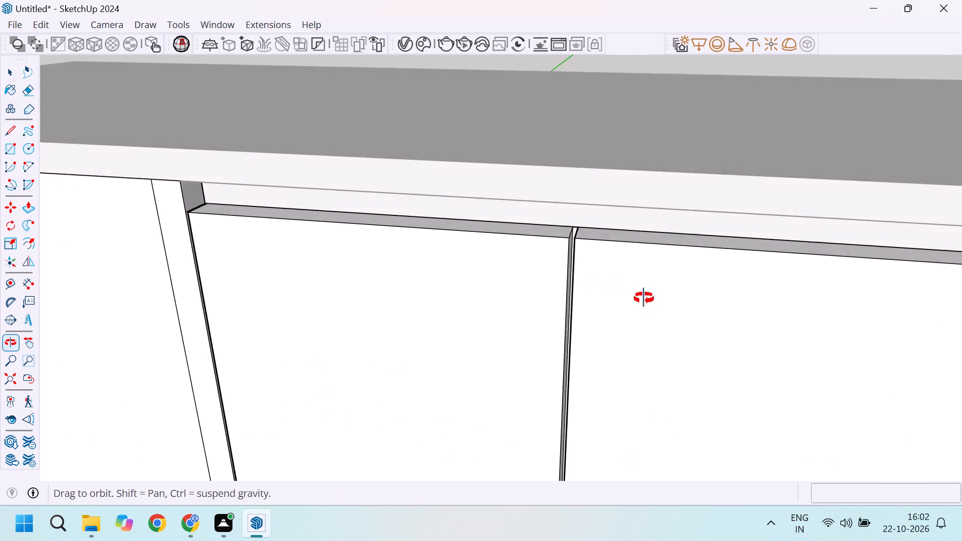
middle_drag(644, 298, 717, 294)
scroll(239, 287, up, 5)
middle_drag(169, 252, 271, 252)
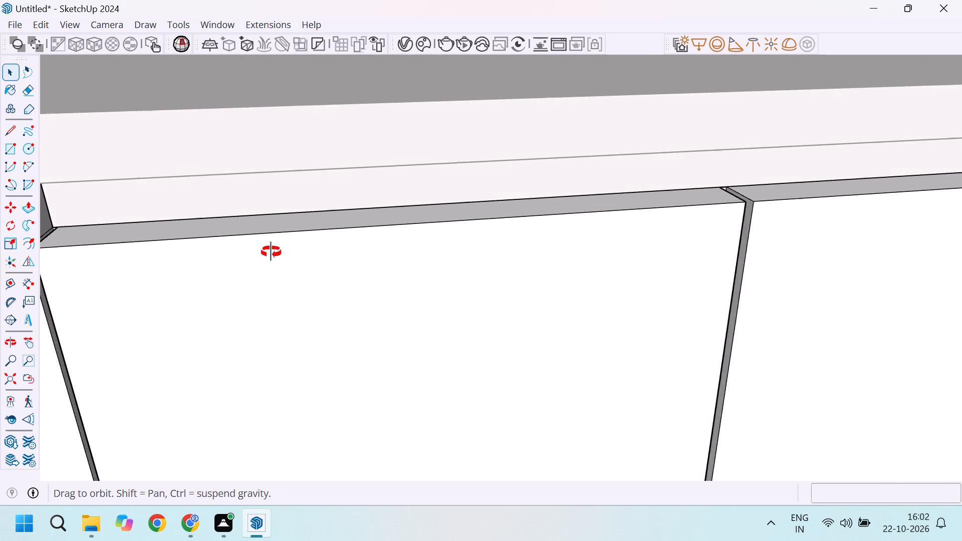
middle_drag(271, 252, 284, 252)
scroll(377, 262, down, 5)
scroll(98, 291, up, 9)
middle_drag(304, 320, 215, 314)
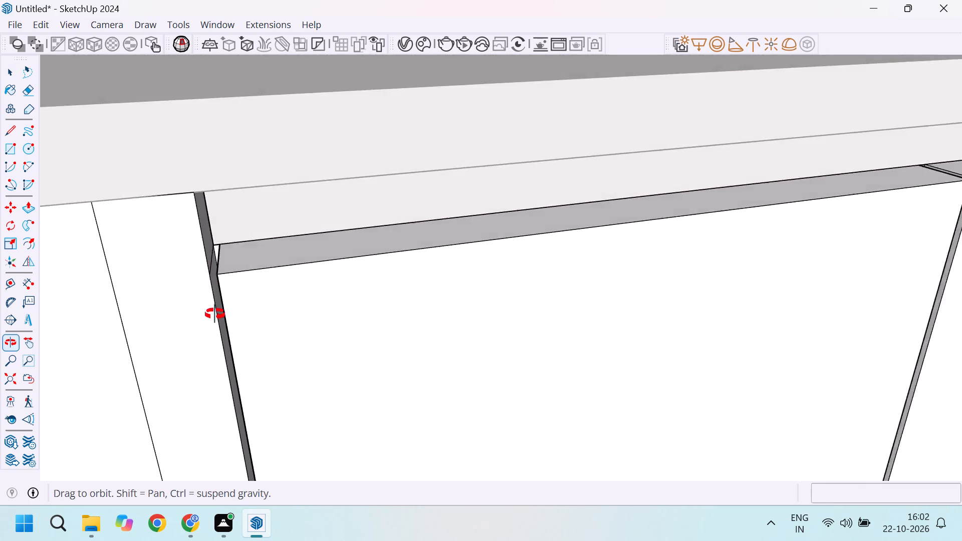
Examine the recessed top strip, the finished vertical gaps and the dividing line between the second and third door panels.
middle_drag(215, 314, 241, 258)
scroll(207, 254, up, 6)
scroll(280, 264, down, 4)
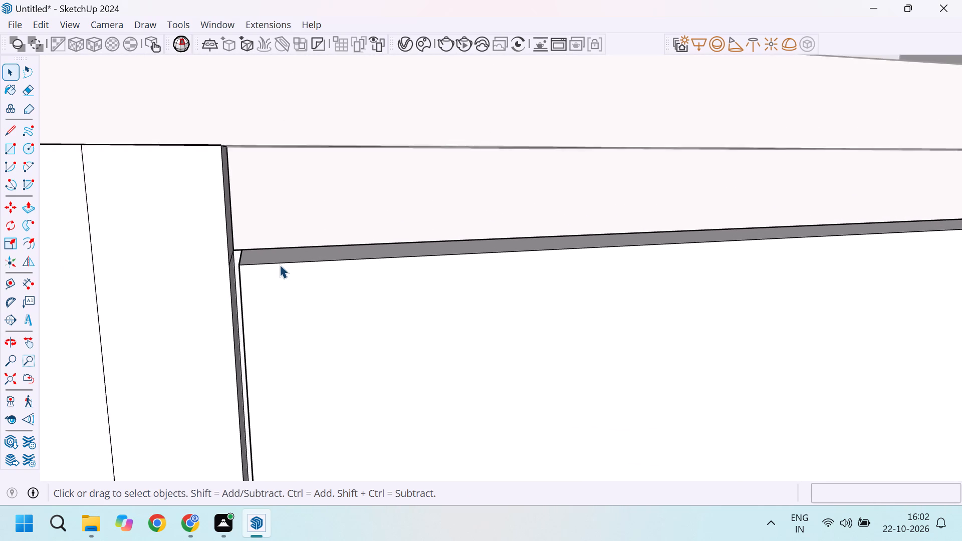
scroll(264, 269, down, 20)
scroll(264, 269, down, 5)
middle_drag(592, 312, 576, 314)
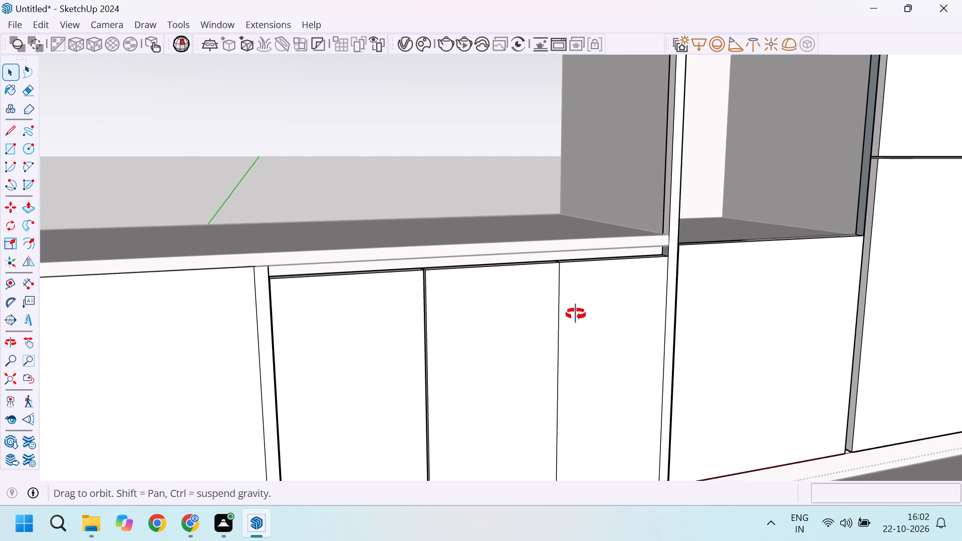
middle_drag(576, 314, 486, 316)
scroll(511, 269, up, 5)
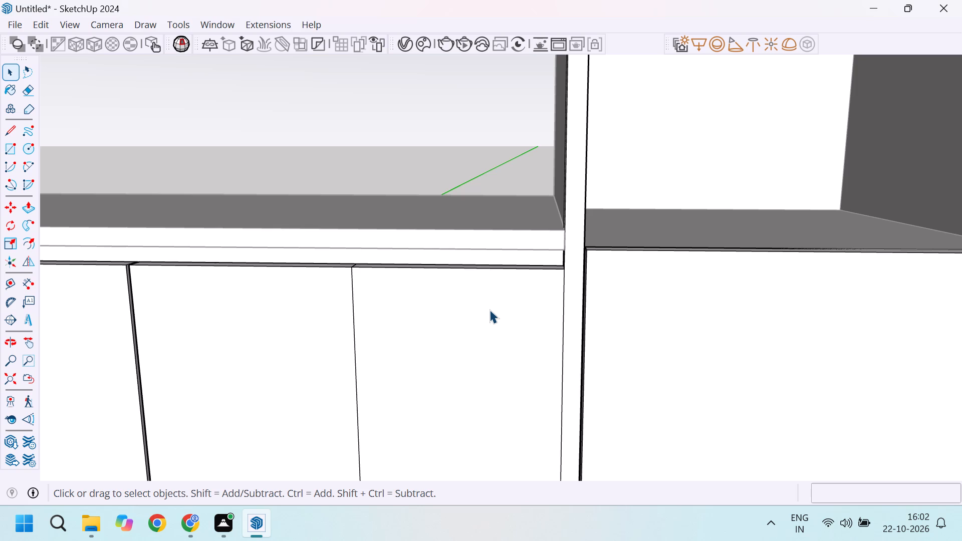
scroll(462, 254, down, 4)
scroll(405, 291, up, 5)
scroll(364, 248, up, 5)
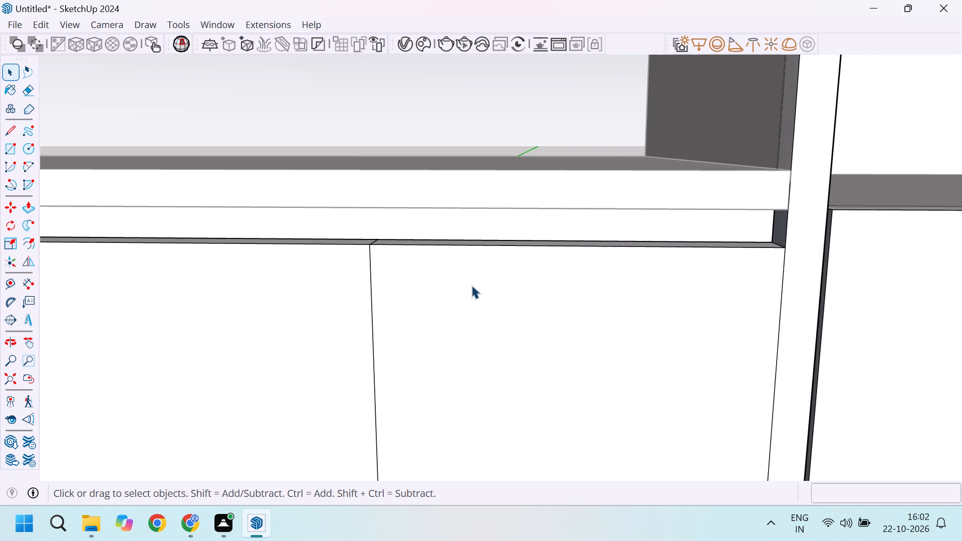
scroll(471, 285, down, 4)
middle_drag(409, 257, 396, 296)
scroll(383, 290, up, 4)
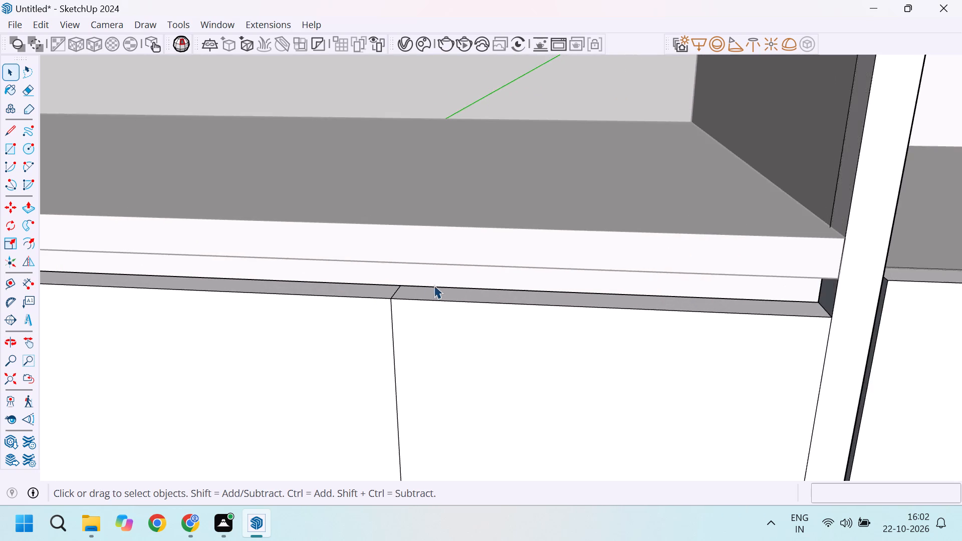
scroll(433, 286, up, 5)
scroll(378, 326, down, 8)
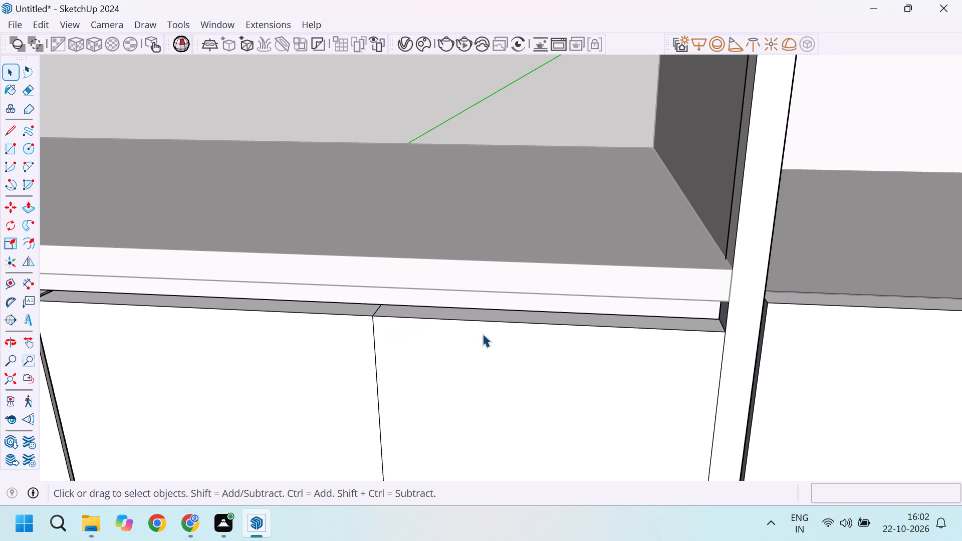
scroll(486, 298, down, 9)
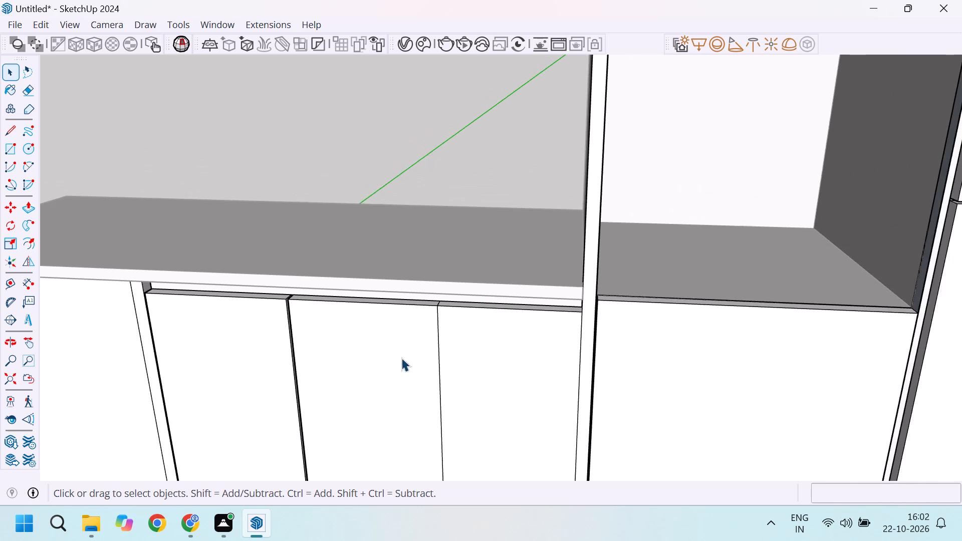
scroll(352, 331, up, 4)
middle_drag(262, 289, 317, 287)
scroll(249, 288, up, 4)
scroll(362, 289, up, 9)
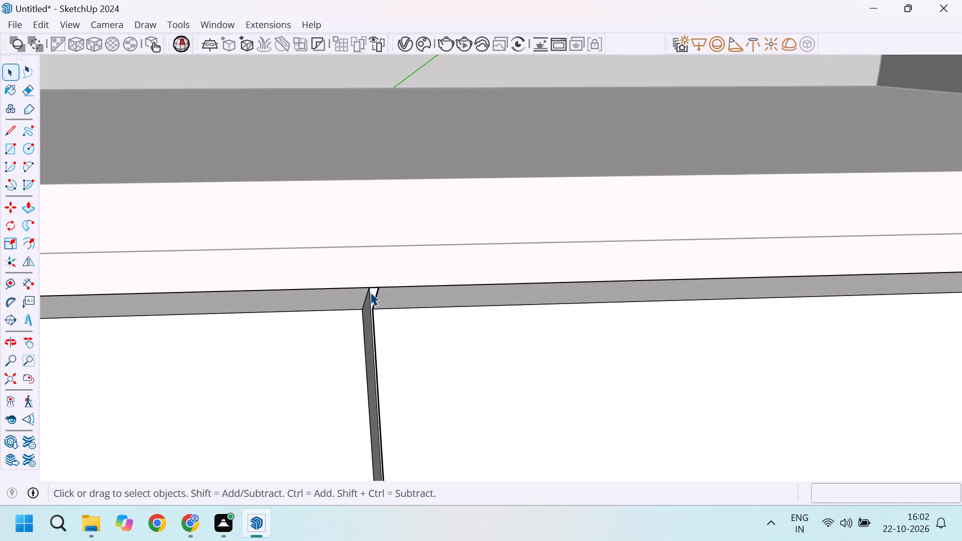
scroll(432, 294, down, 20)
scroll(432, 294, down, 2)
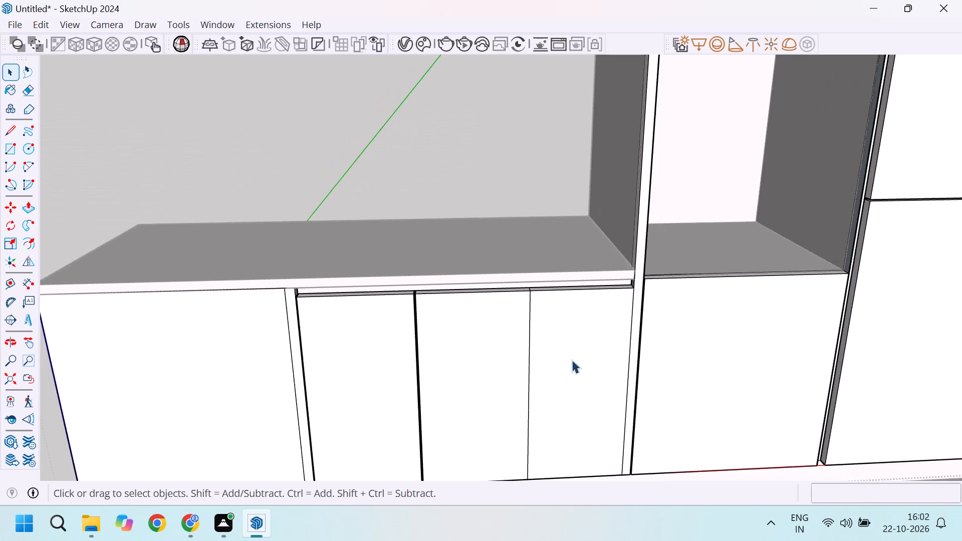
middle_drag(565, 360, 532, 360)
scroll(528, 317, up, 4)
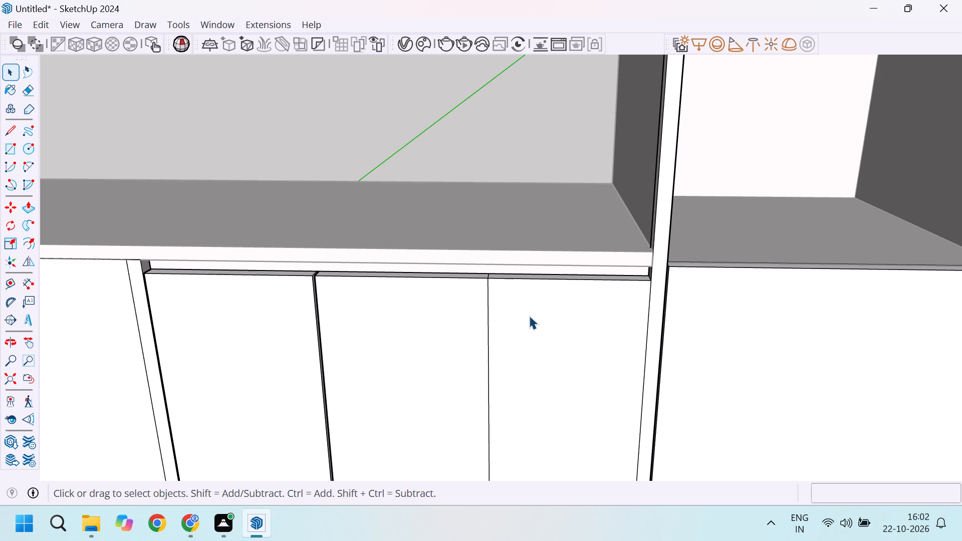
scroll(516, 284, down, 3)
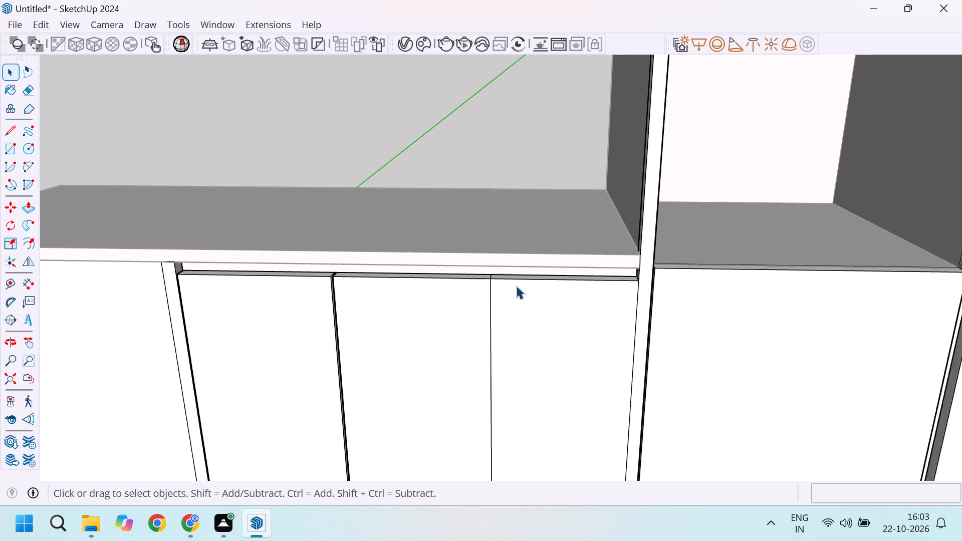
scroll(516, 286, down, 5)
scroll(450, 302, up, 13)
scroll(554, 298, down, 4)
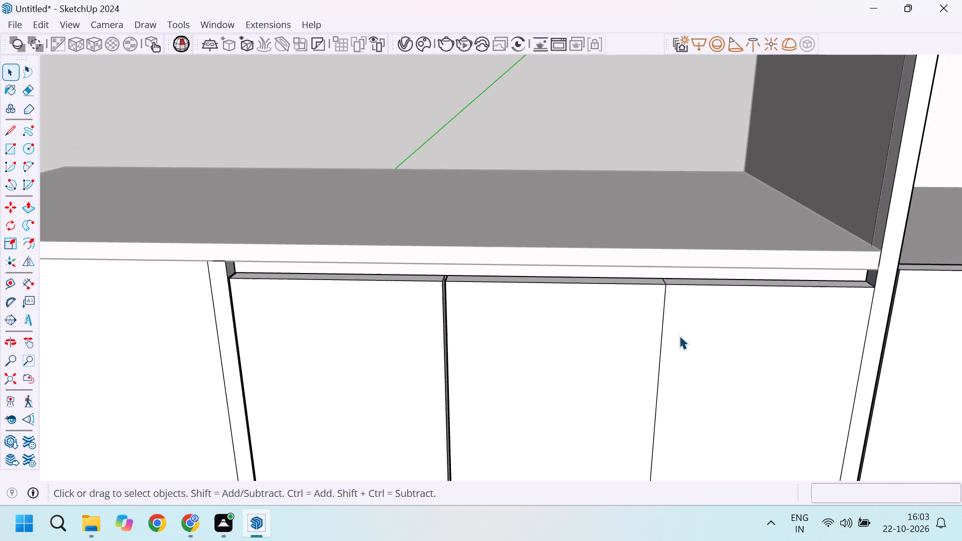
Copy the dividing line between the second and third door panels 2 mm toward the second panel.
scroll(604, 280, down, 5)
scroll(664, 318, up, 4)
scroll(625, 306, up, 4)
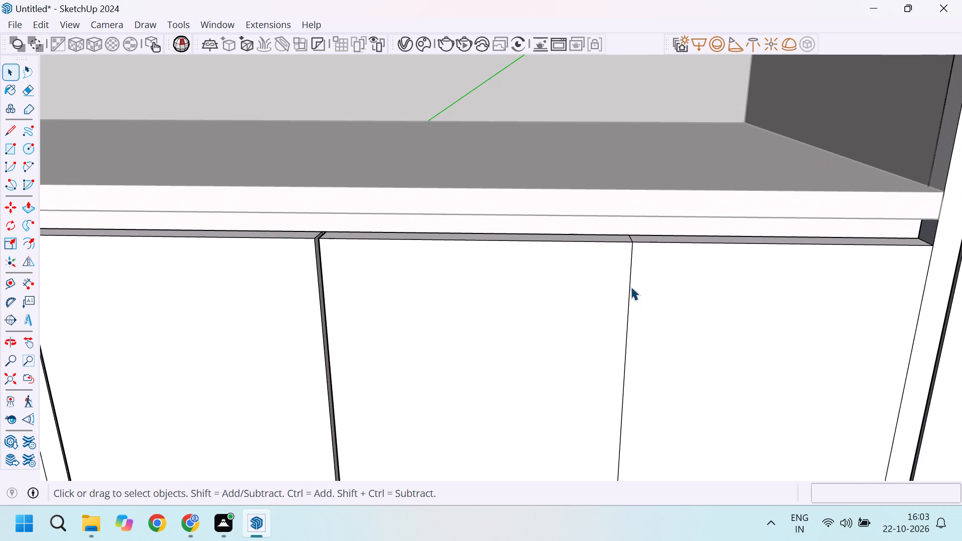
click(630, 279)
scroll(546, 247, down, 11)
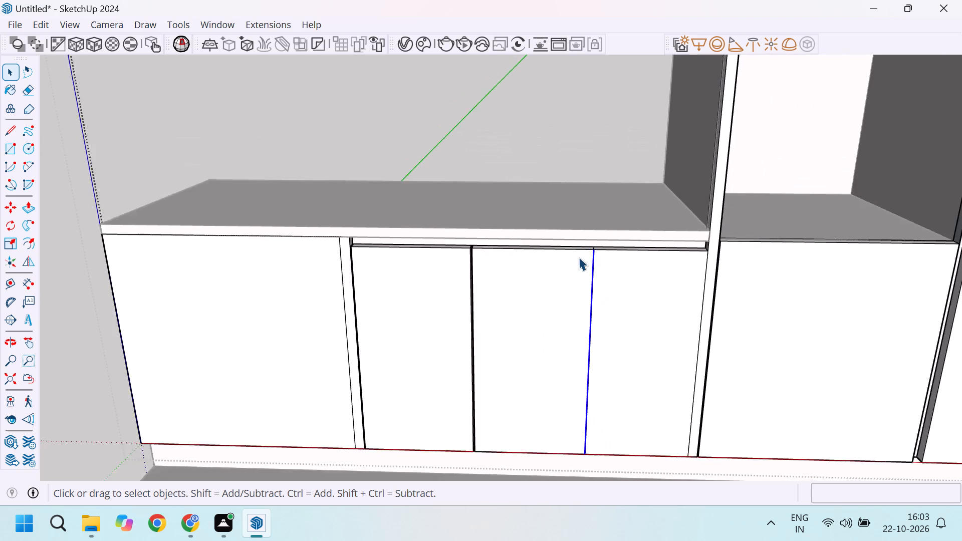
scroll(579, 257, down, 3)
scroll(583, 308, up, 4)
key(m)
scroll(590, 324, up, 1)
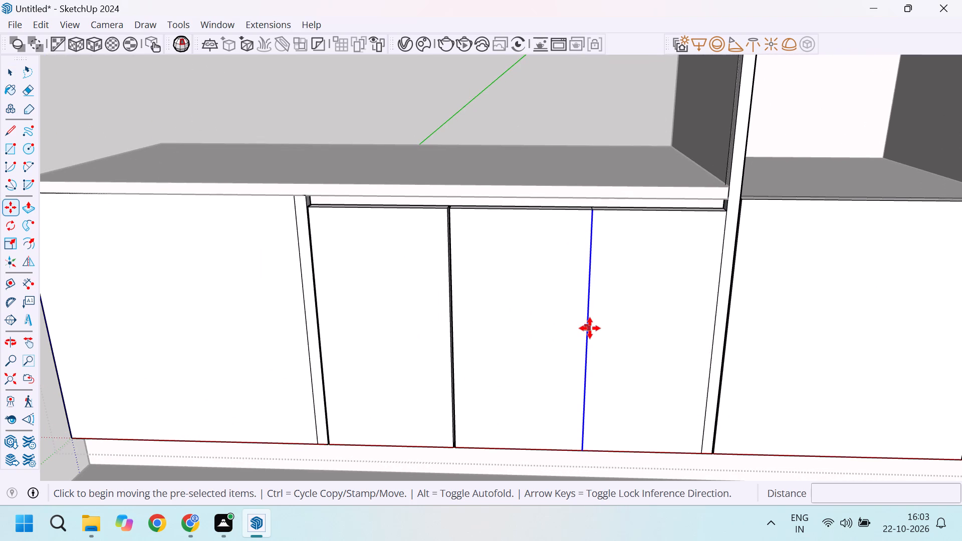
click(591, 335)
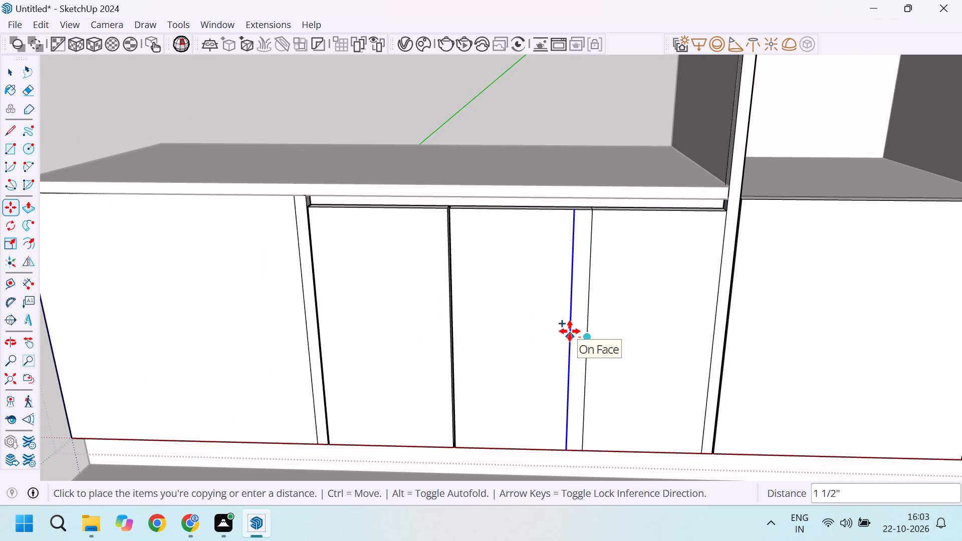
text(2mm)
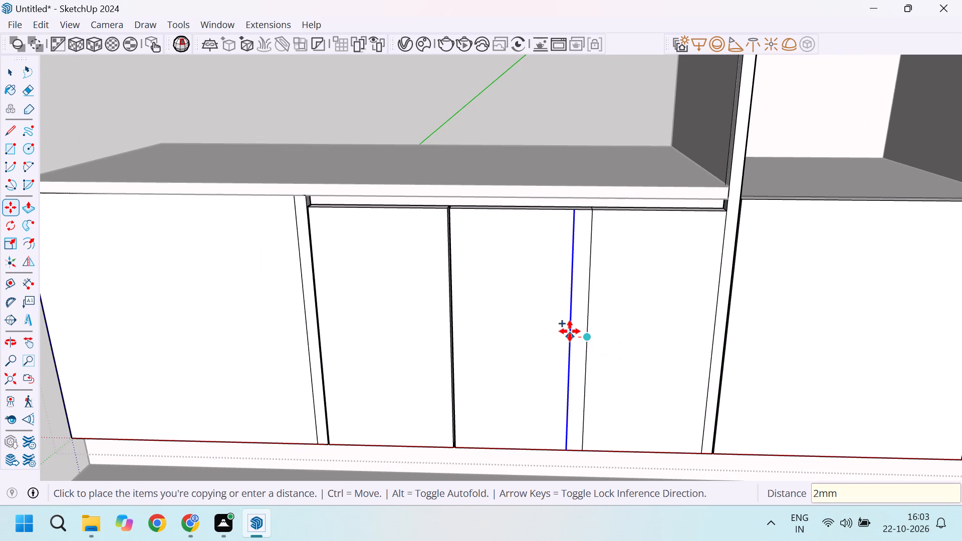
key(Return)
Copy the offset line 4 mm back across the original dividing line, toward the third door panel.
scroll(570, 331, up, 3)
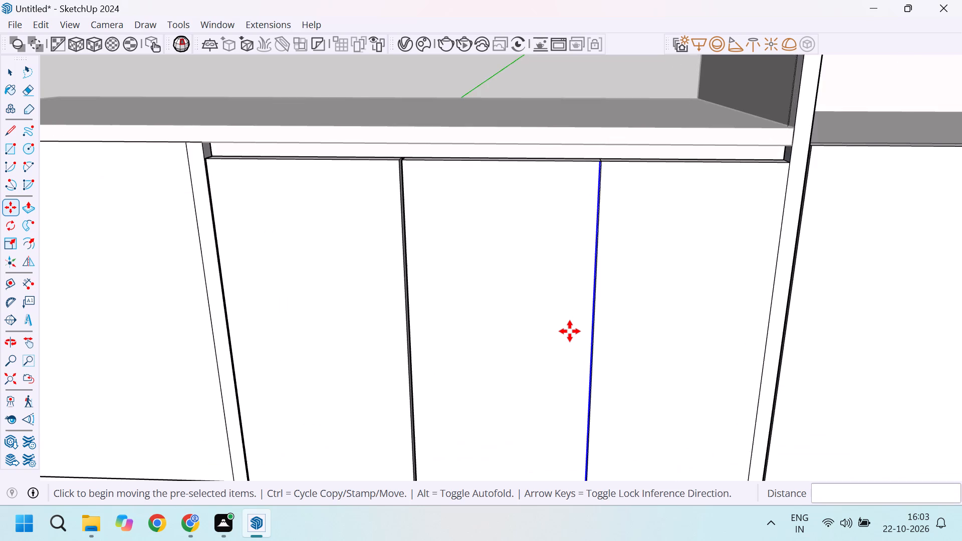
scroll(570, 331, up, 5)
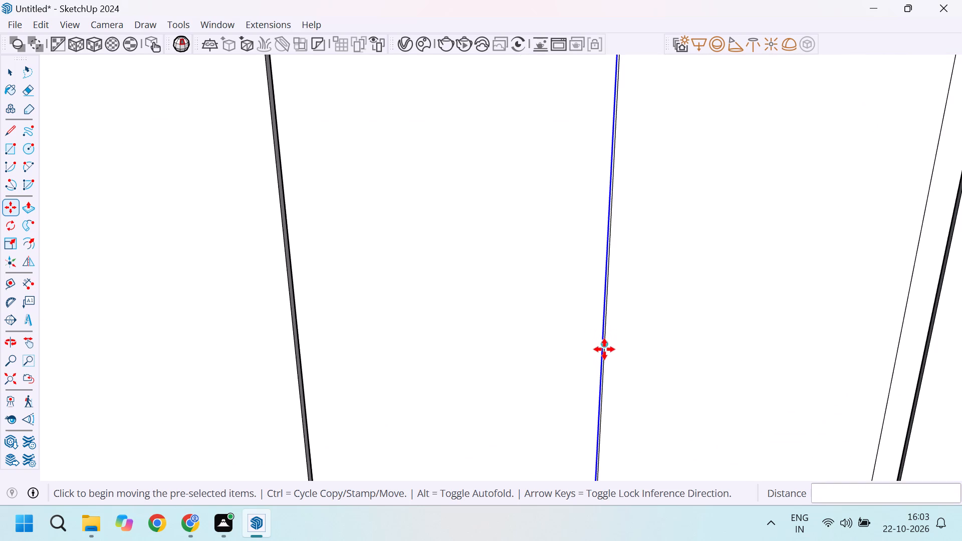
scroll(604, 349, up, 11)
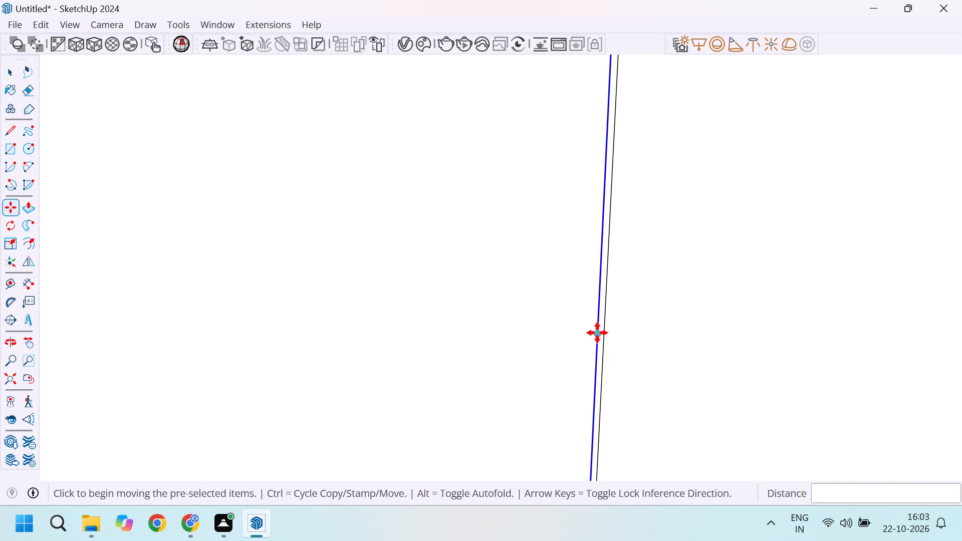
click(597, 333)
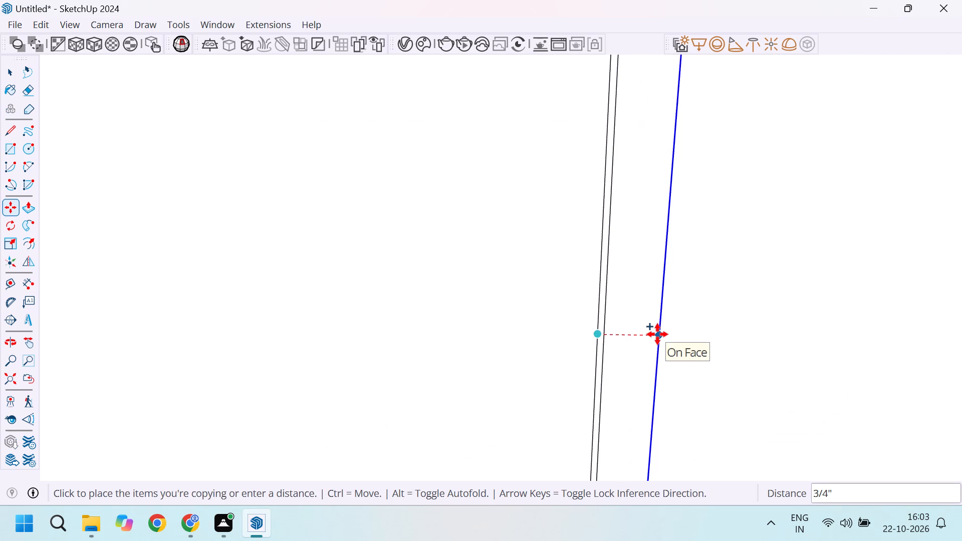
text(4mm)
key(Return)
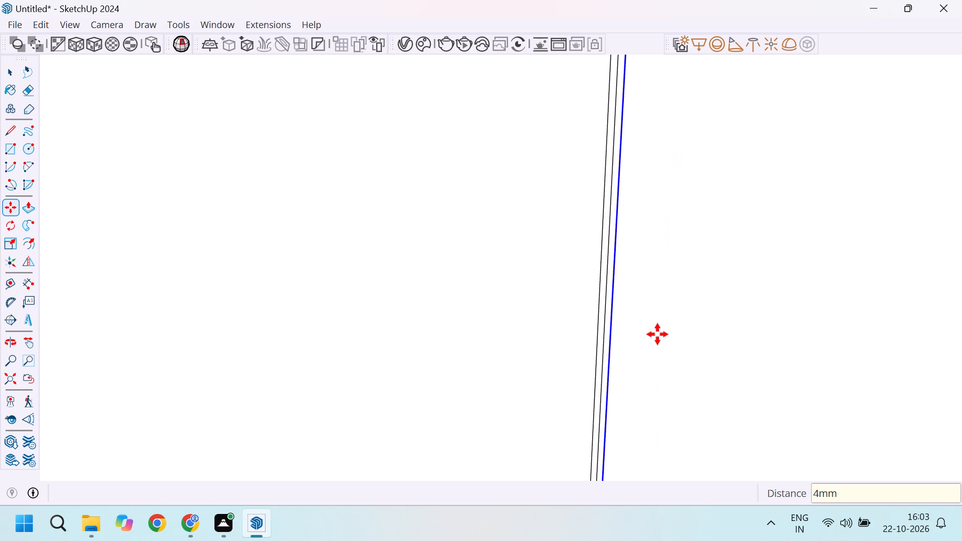
Delete the original dividing line in the middle, leaving one thin gap face between the second and third panels.
key(space)
scroll(626, 319, up, 4)
click(593, 287)
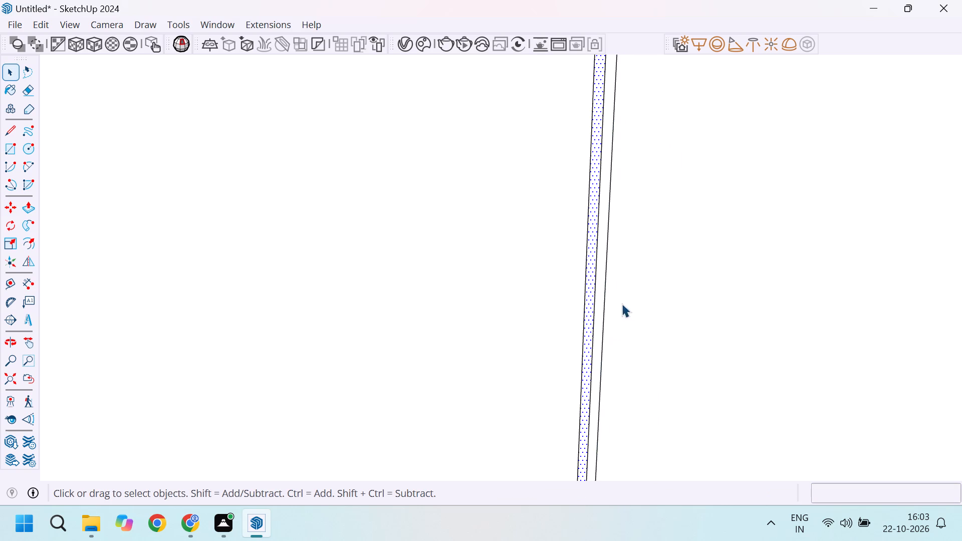
scroll(592, 289, up, 4)
click(598, 279)
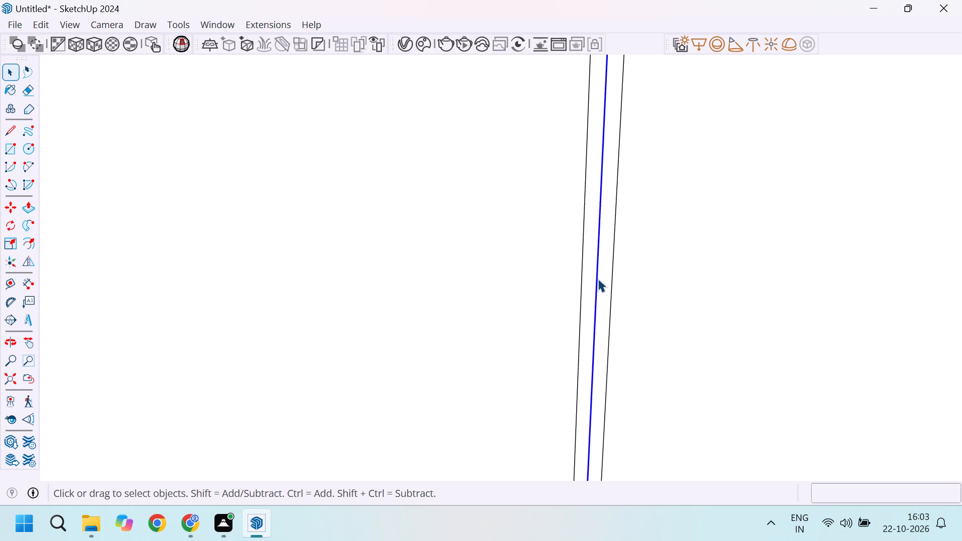
key(Delete)
Push the thin gap face between the second and third door panels 1" inward, level with the top recess.
scroll(596, 280, down, 4)
key(p)
click(596, 280)
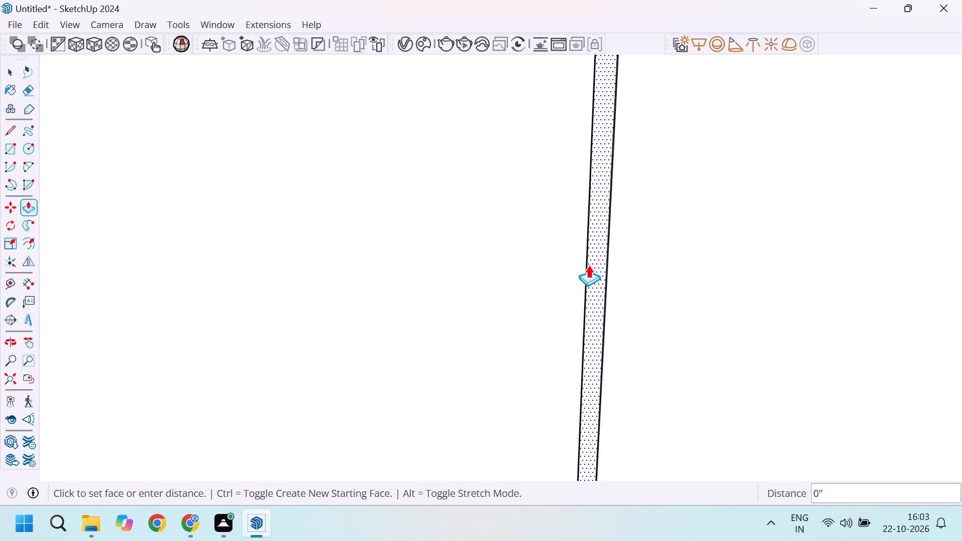
scroll(588, 265, down, 20)
scroll(588, 265, down, 9)
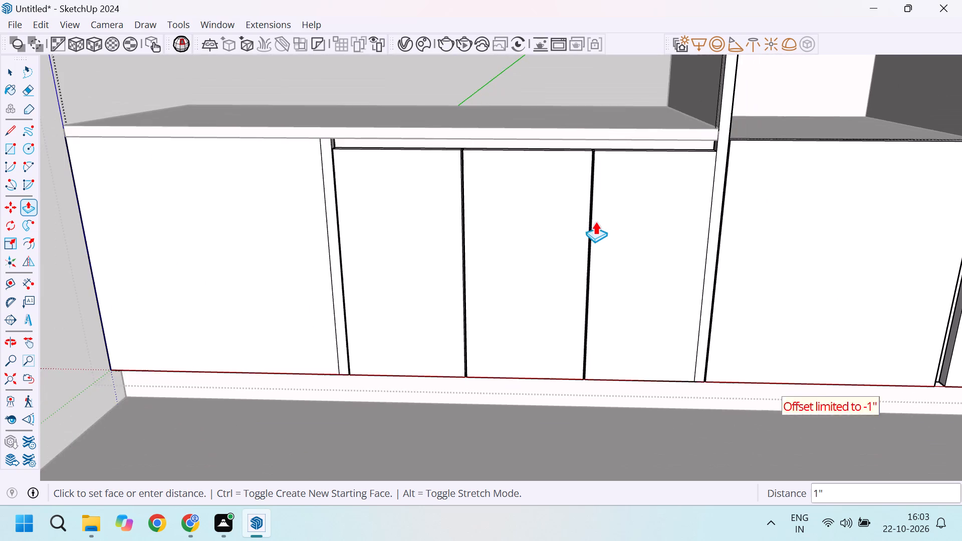
scroll(593, 186, up, 18)
scroll(607, 124, up, 2)
click(623, 111)
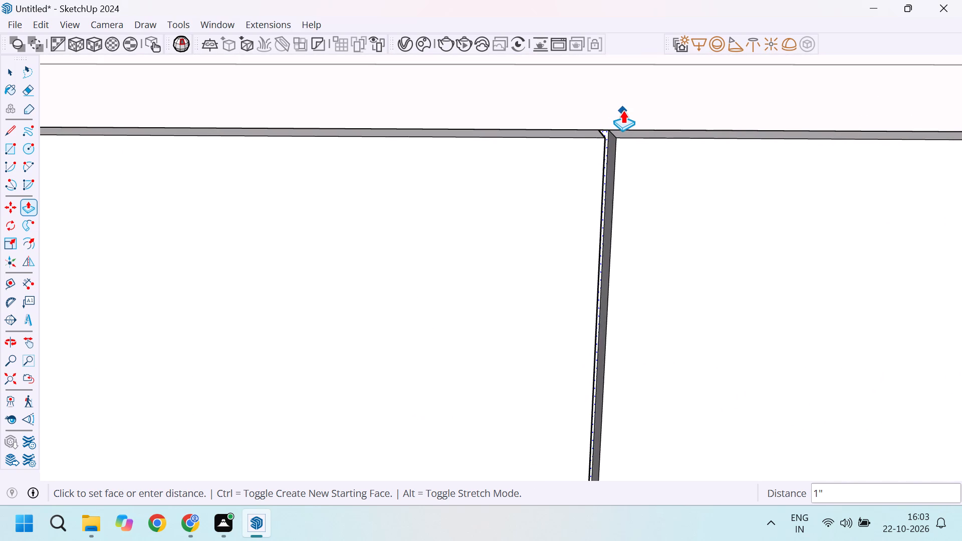
scroll(604, 112, down, 19)
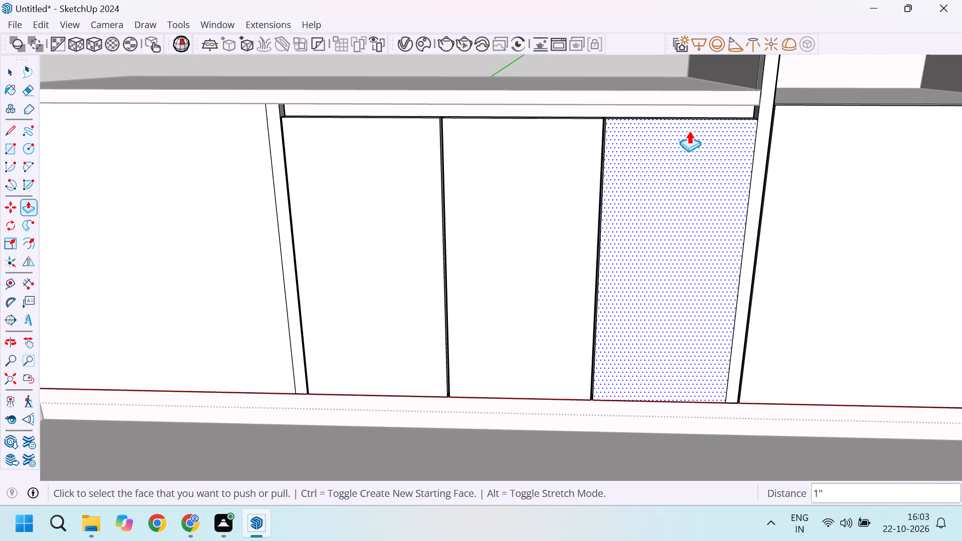
key(space)
Copy the middle door panel's top front edge 9" straight down its face.
scroll(689, 134, down, 2)
scroll(648, 179, up, 2)
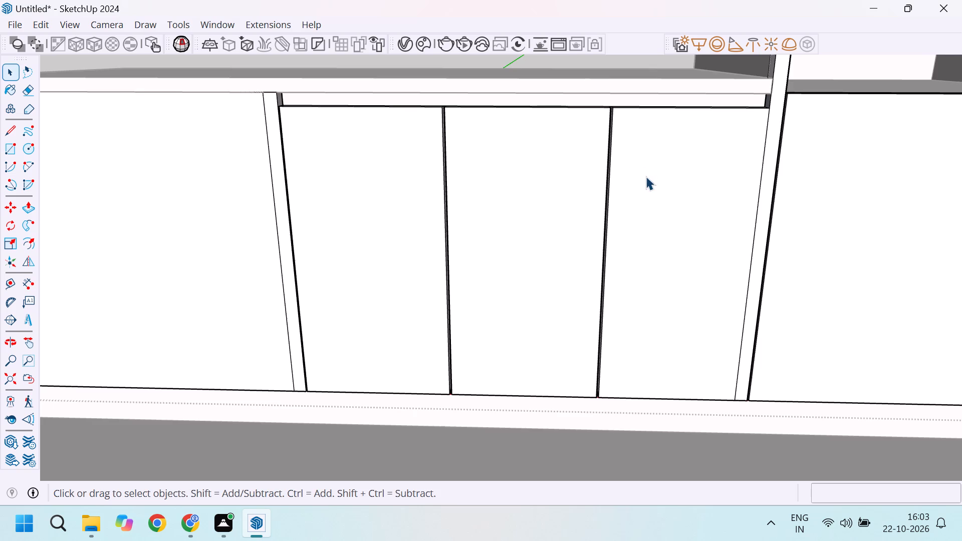
middle_drag(637, 176, 576, 166)
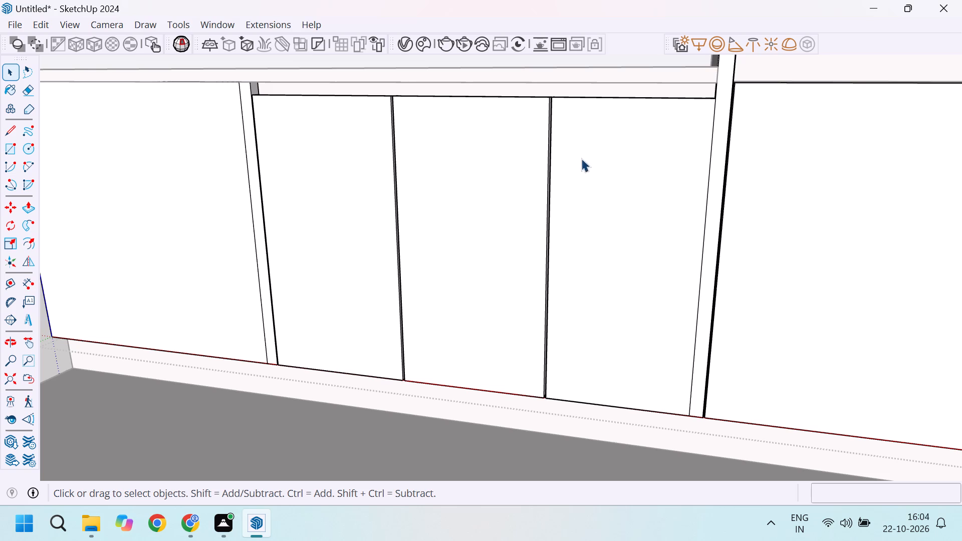
scroll(531, 145, up, 3)
scroll(570, 172, down, 1)
scroll(501, 99, up, 4)
middle_drag(498, 106, 513, 171)
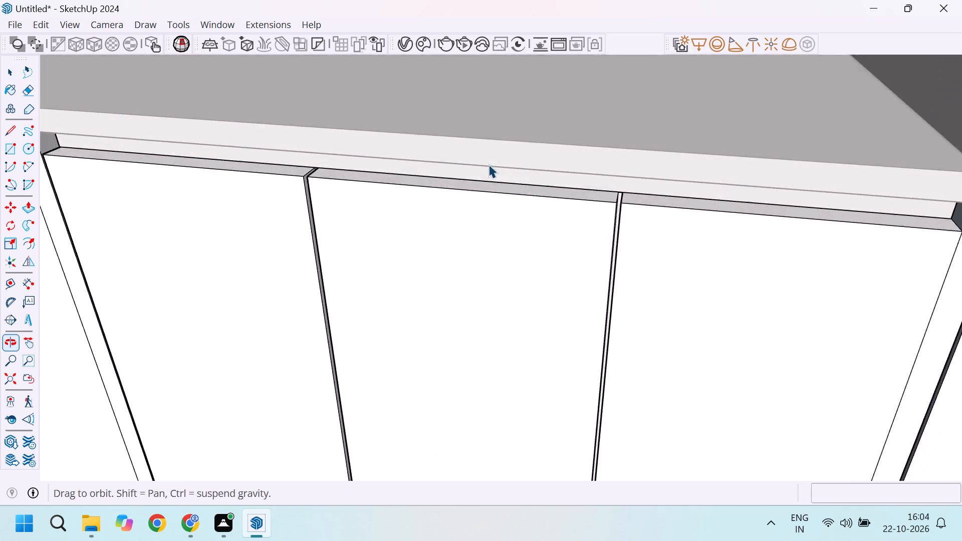
click(460, 192)
click(463, 194)
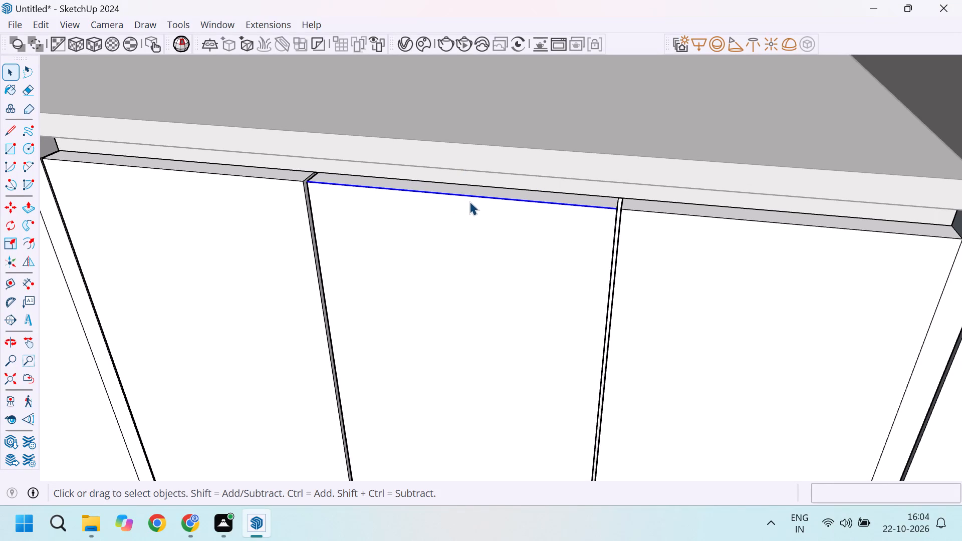
key(m)
click(453, 197)
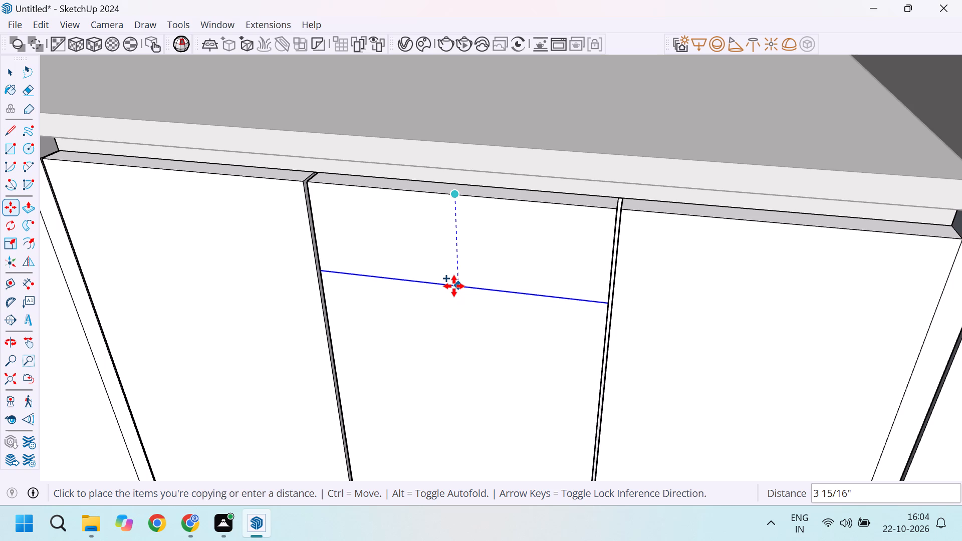
key(9)
key(Return)
scroll(454, 286, down, 4)
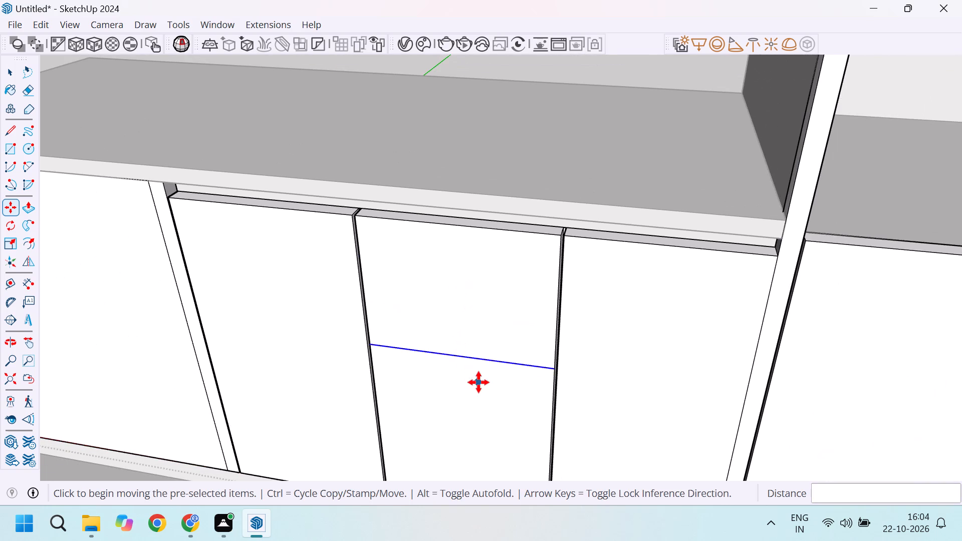
Copy the middle door panel's horizontal dividing line 1" straight down the face.
middle_drag(478, 382, 480, 299)
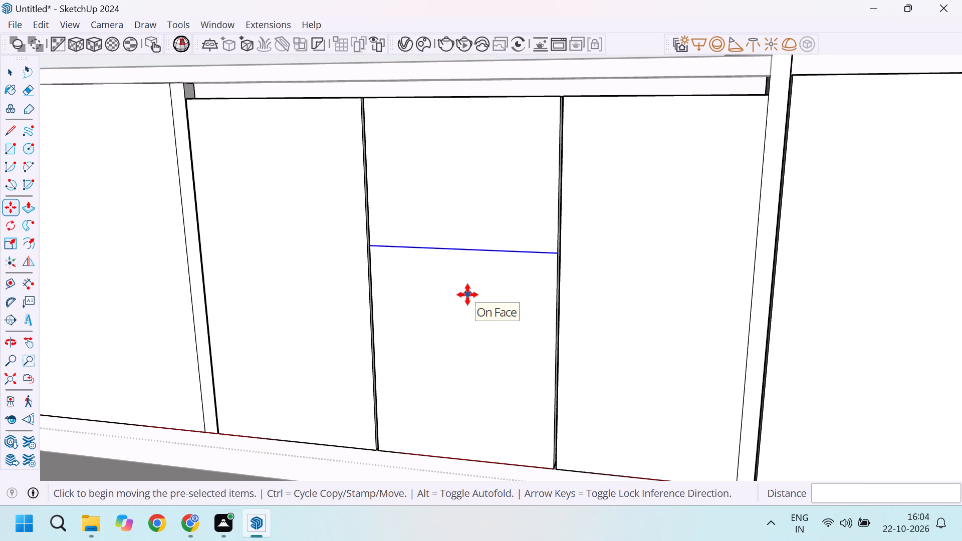
scroll(451, 264, up, 5)
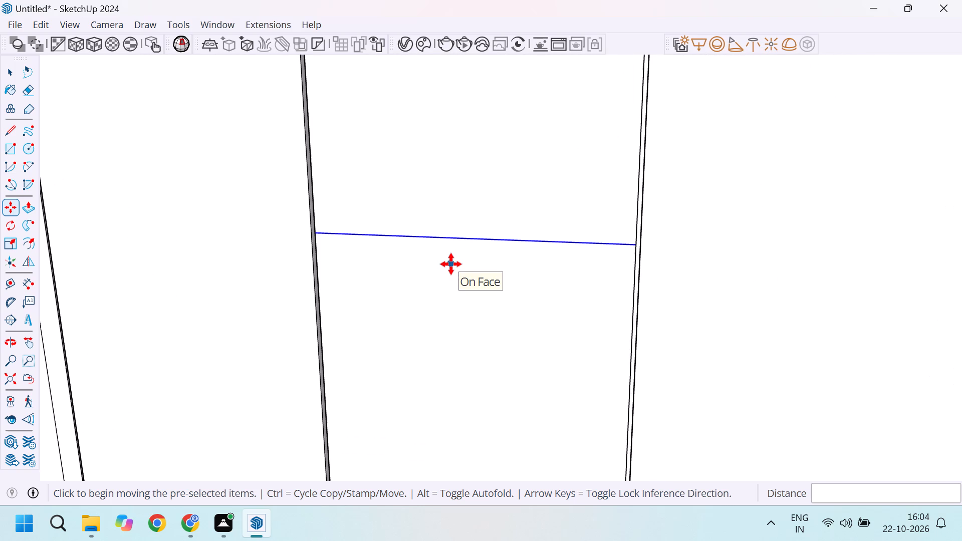
click(466, 240)
key(1)
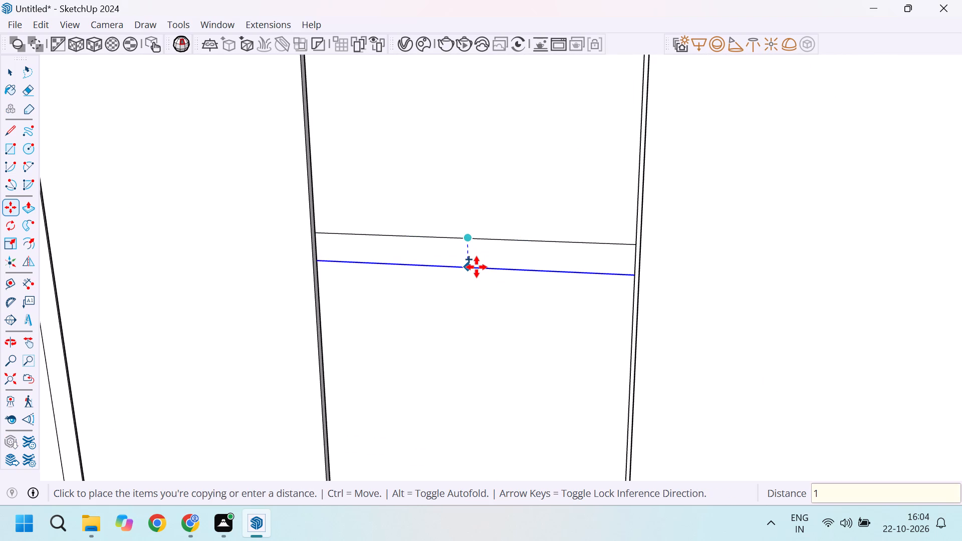
key(Return)
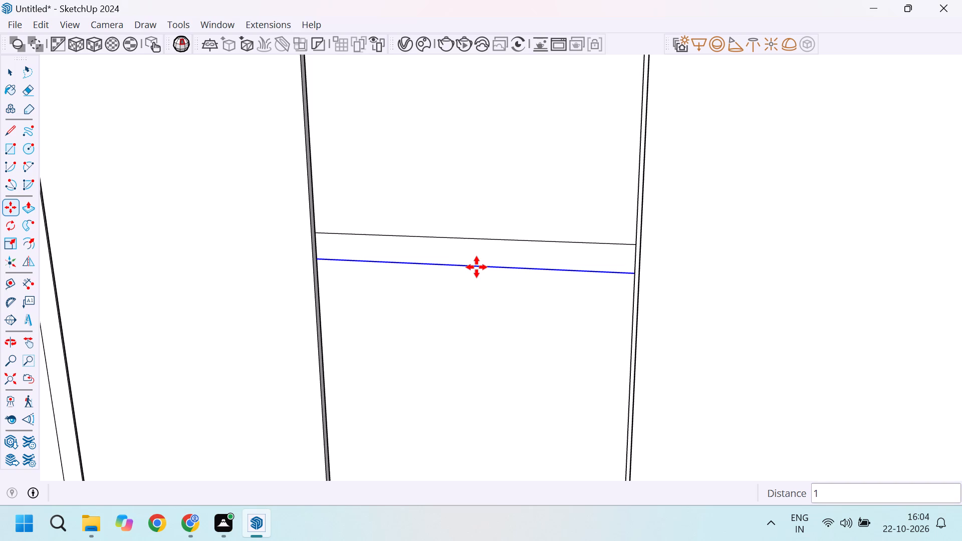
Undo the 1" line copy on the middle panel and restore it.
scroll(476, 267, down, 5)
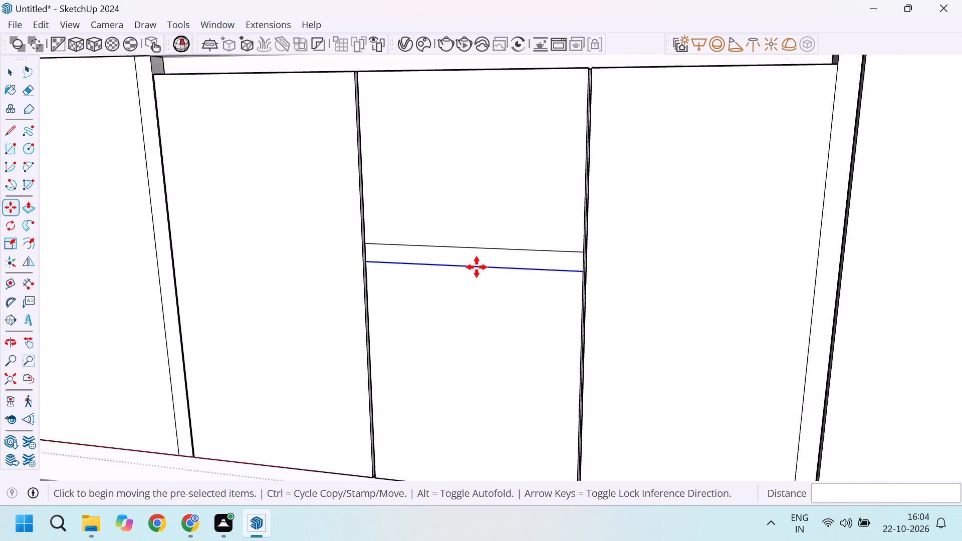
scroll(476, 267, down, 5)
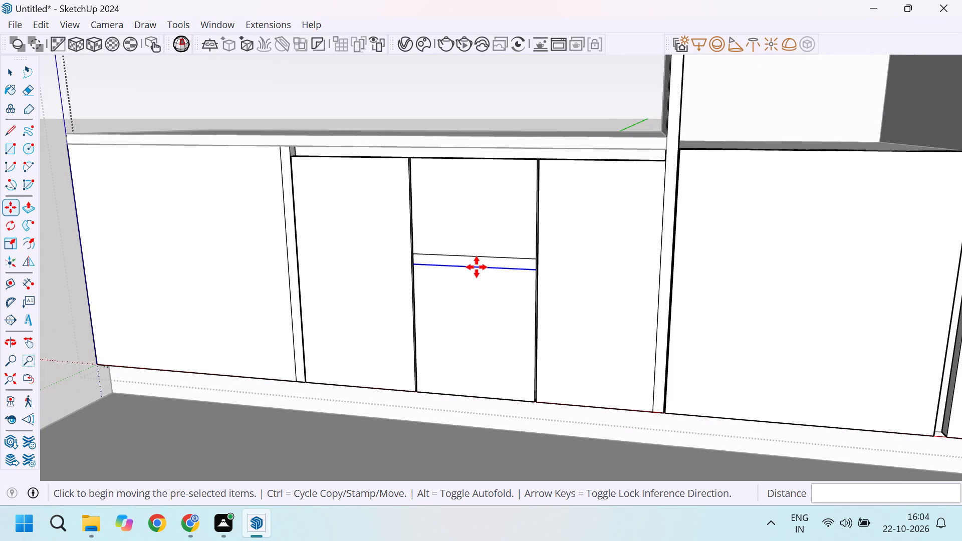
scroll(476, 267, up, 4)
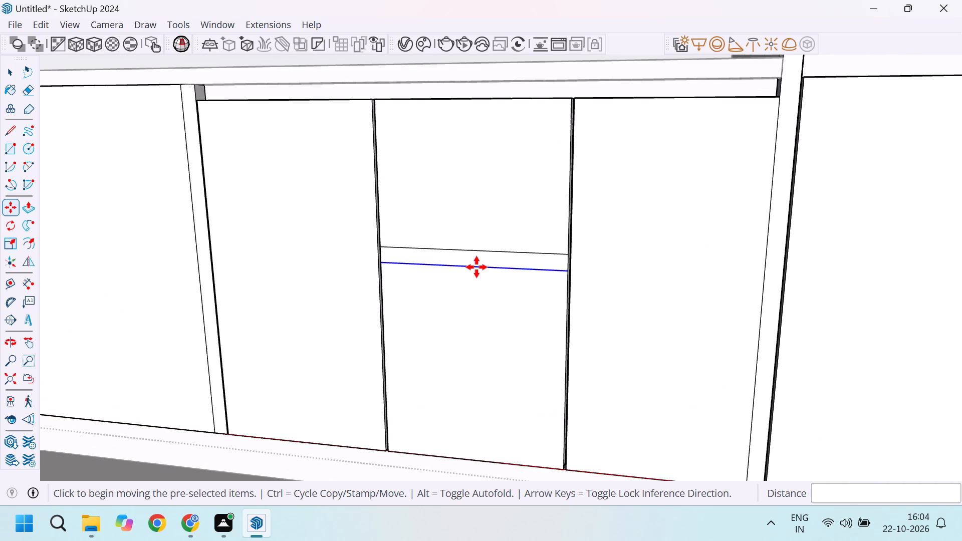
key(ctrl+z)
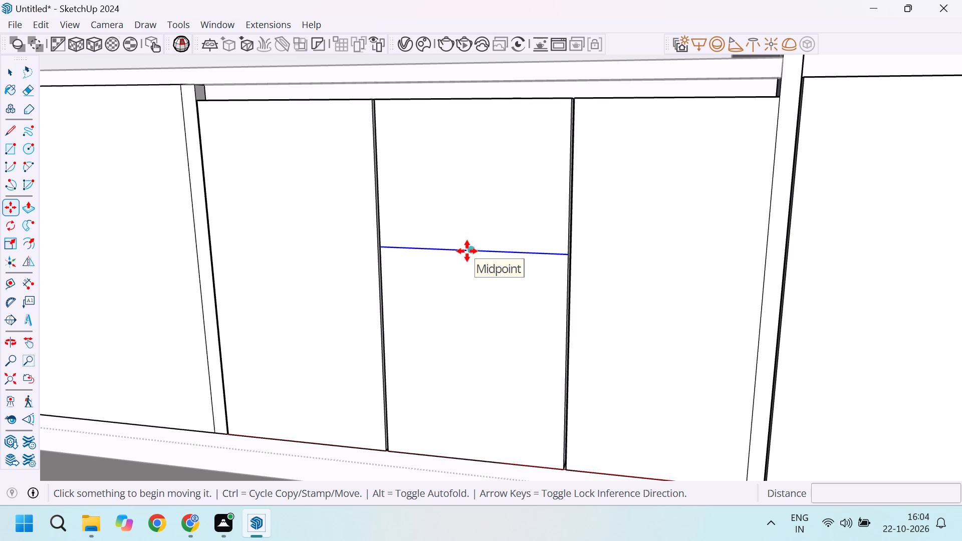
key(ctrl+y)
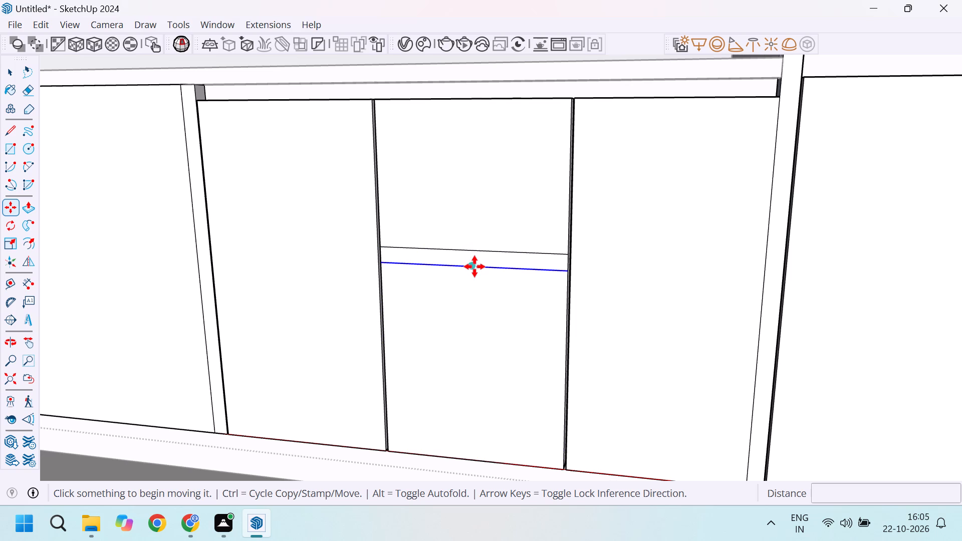
Copy the lower horizontal line on the middle panel another 1" down.
click(474, 266)
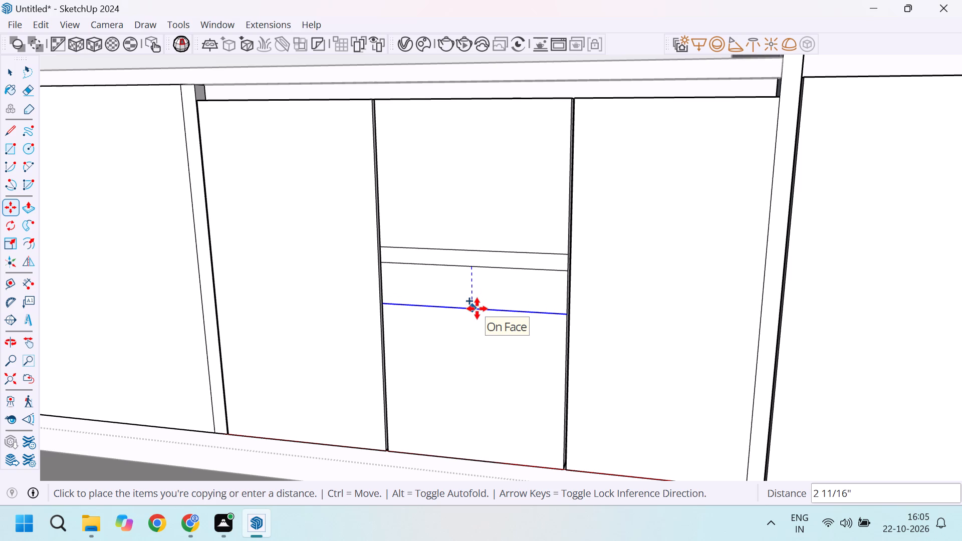
key(1)
key(Return)
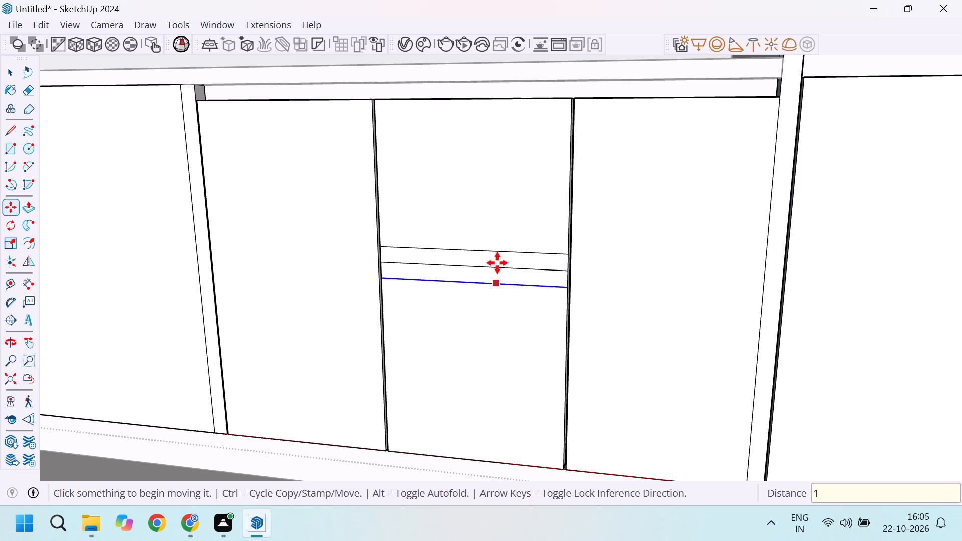
Erase the uppermost of the three horizontal lines on the middle panel, leaving one 1" strip.
key(space)
key(e)
drag(492, 246, 490, 252)
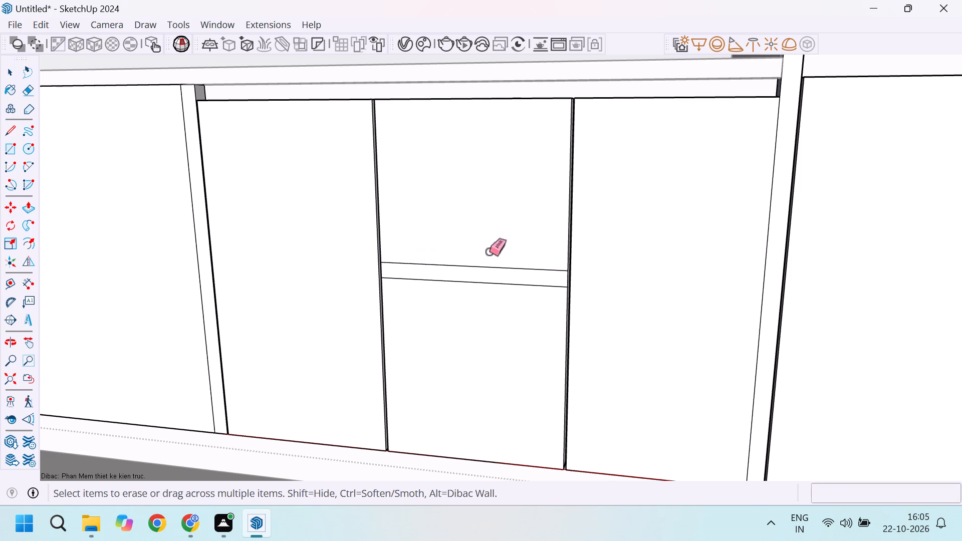
Draw a line extending the strip's upper edge across the vertical gap and third door panel to its far edge.
scroll(478, 245, down, 2)
scroll(532, 272, up, 7)
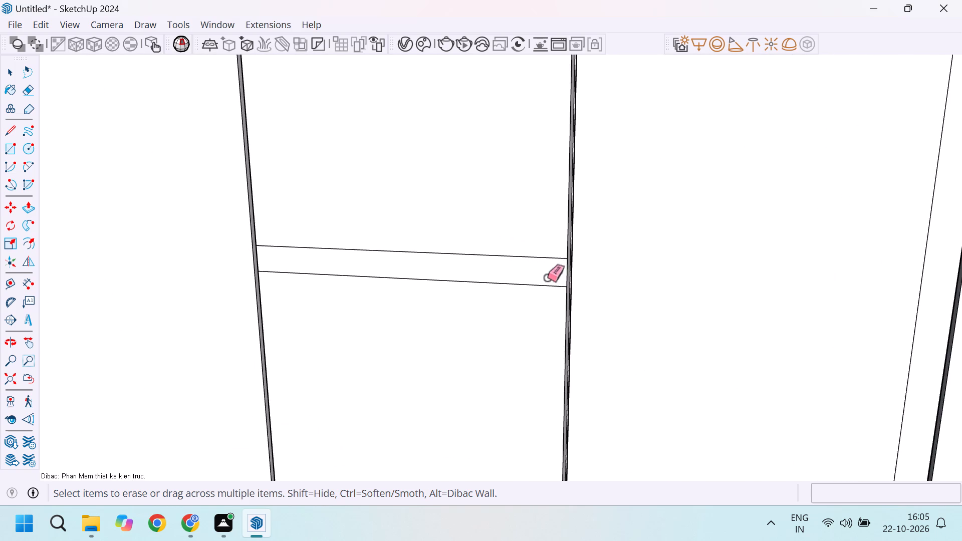
scroll(548, 279, up, 3)
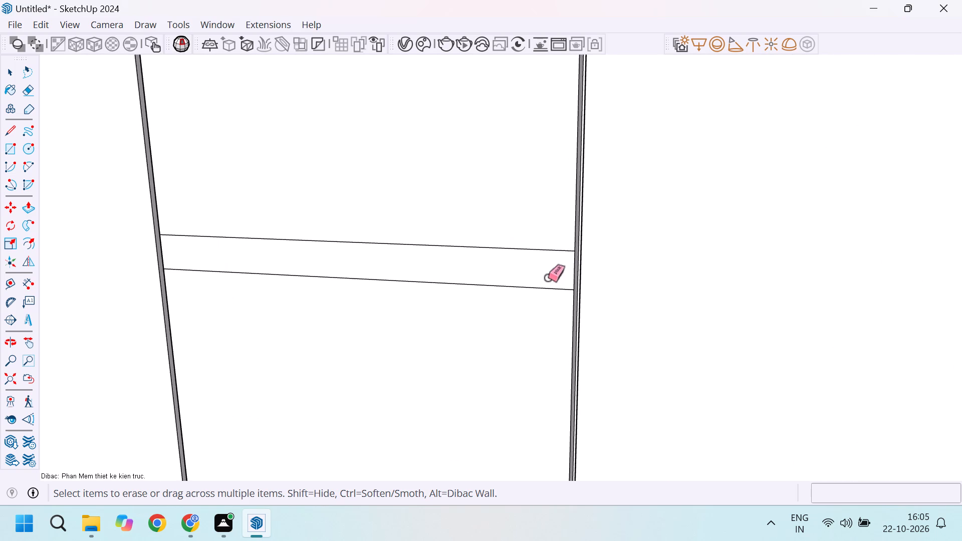
scroll(548, 279, down, 4)
scroll(580, 279, up, 1)
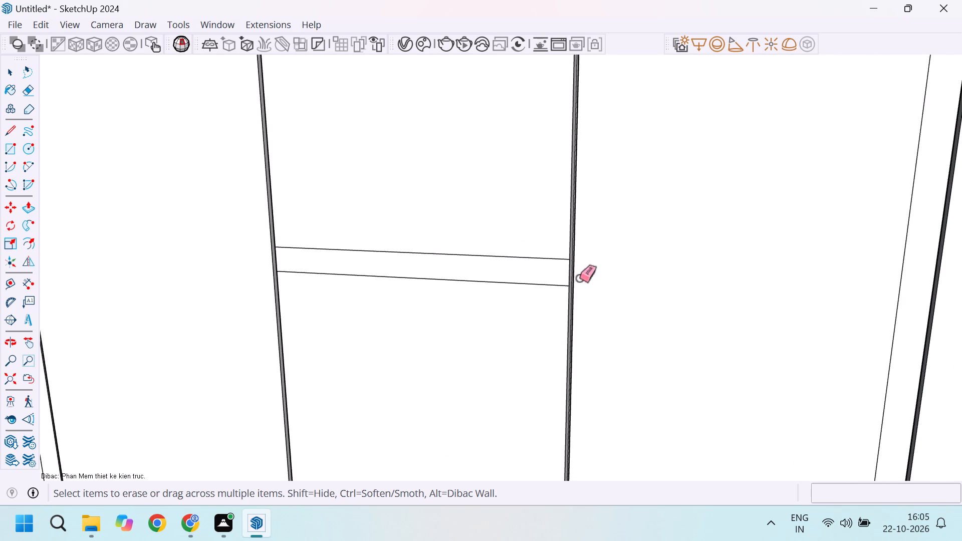
scroll(580, 279, down, 6)
key(l)
scroll(573, 276, up, 1)
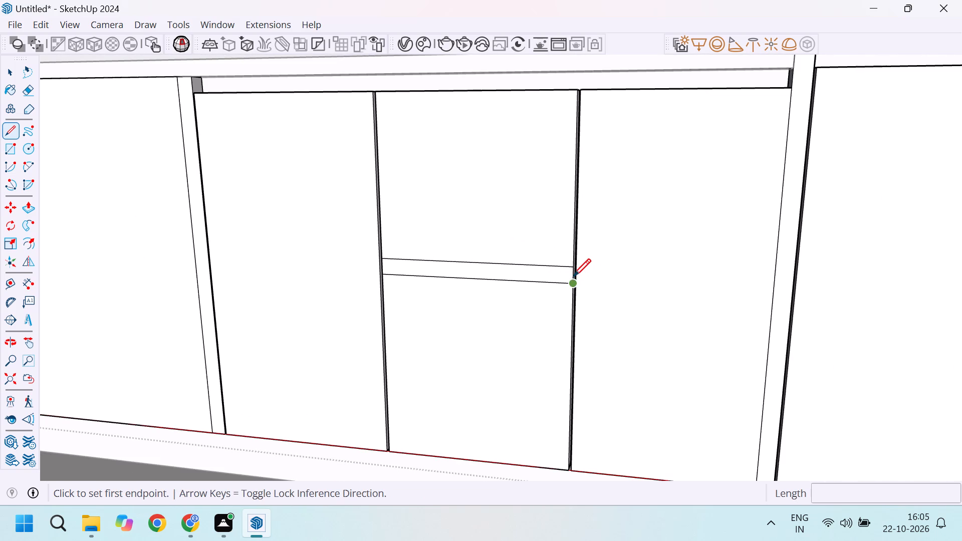
scroll(573, 276, up, 13)
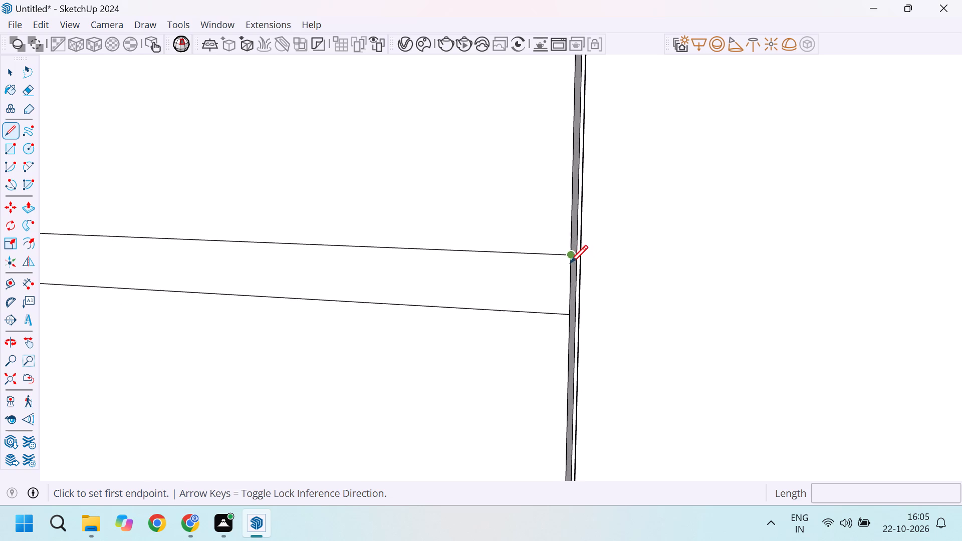
click(570, 260)
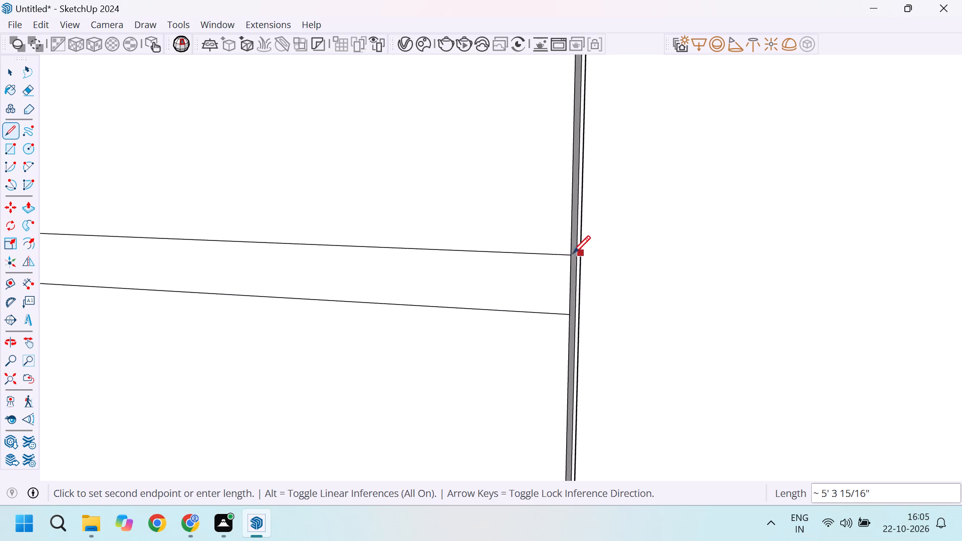
click(572, 253)
scroll(633, 257, down, 19)
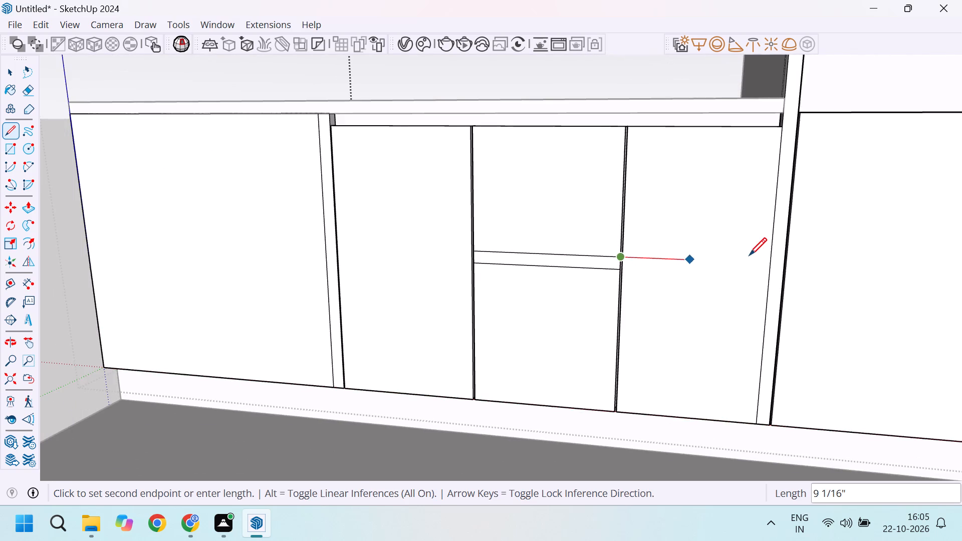
scroll(751, 255, up, 5)
click(778, 268)
key(Escape)
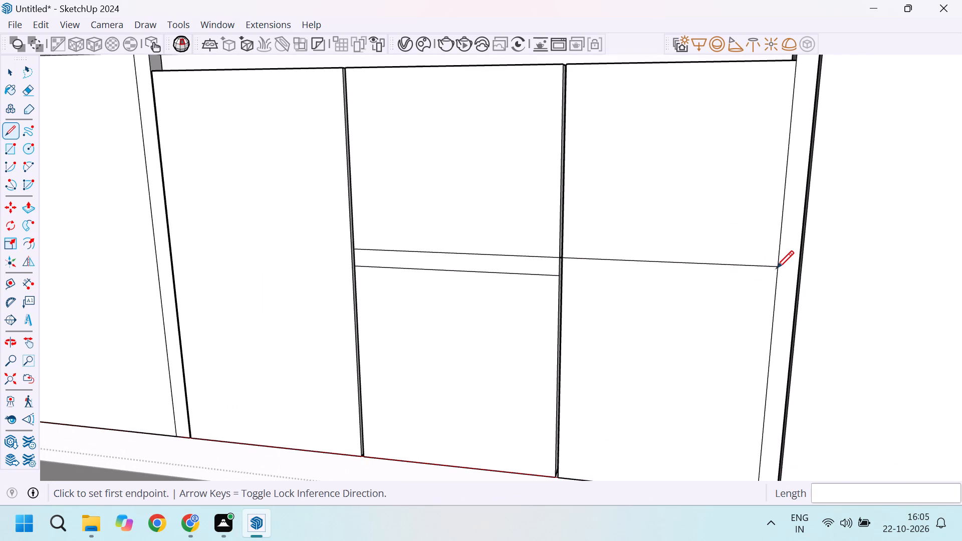
Draw a parallel line extending the strip's lower edge across the gap and third door panel to its far edge.
scroll(595, 284, up, 8)
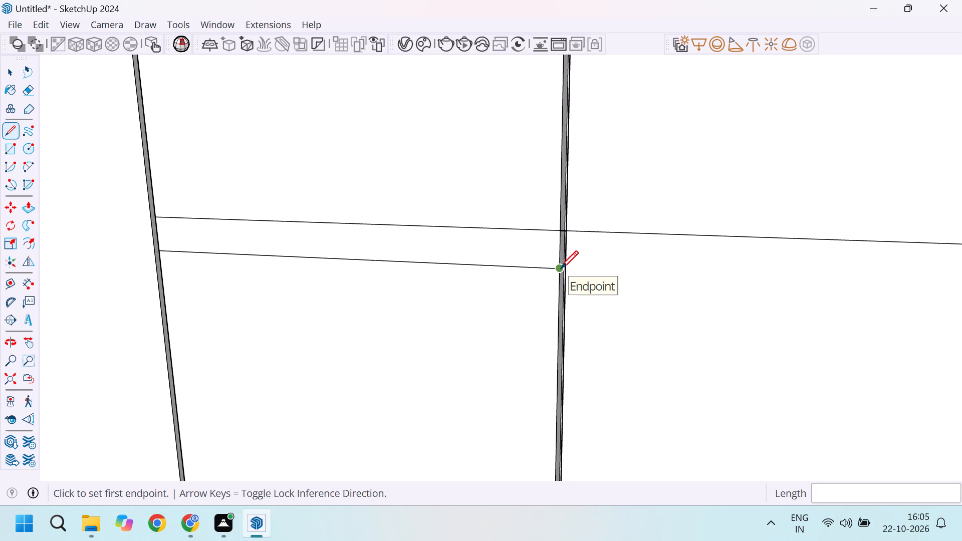
click(561, 268)
scroll(583, 278, down, 6)
scroll(758, 281, down, 4)
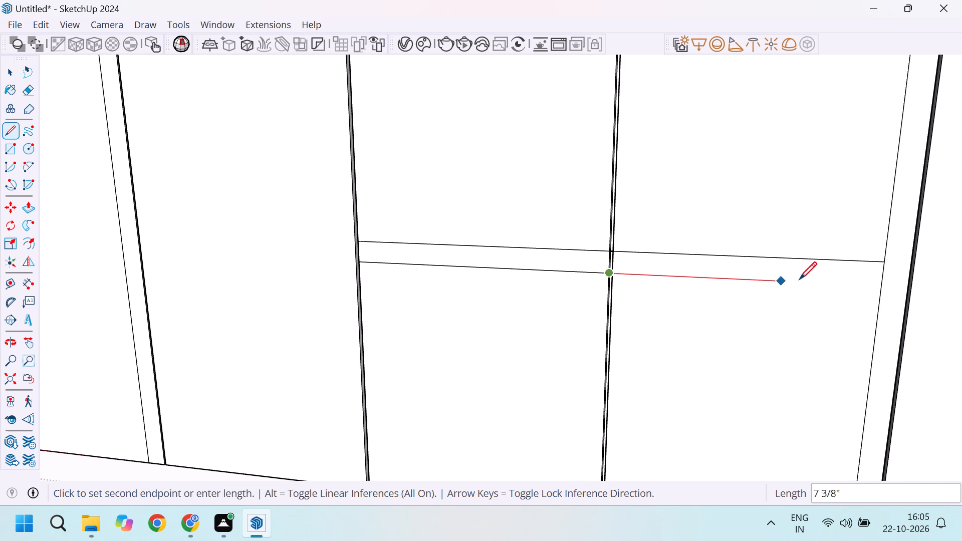
click(881, 279)
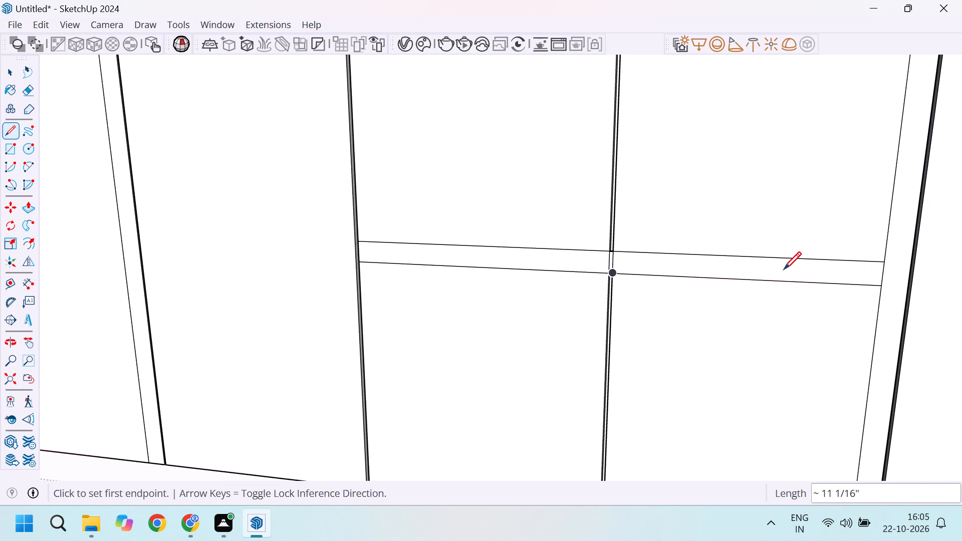
Delete the small face covering the vertical gap between the two horizontal strip lines.
scroll(784, 269, down, 3)
scroll(749, 284, up, 4)
key(space)
scroll(637, 269, up, 2)
middle_drag(615, 271, 652, 329)
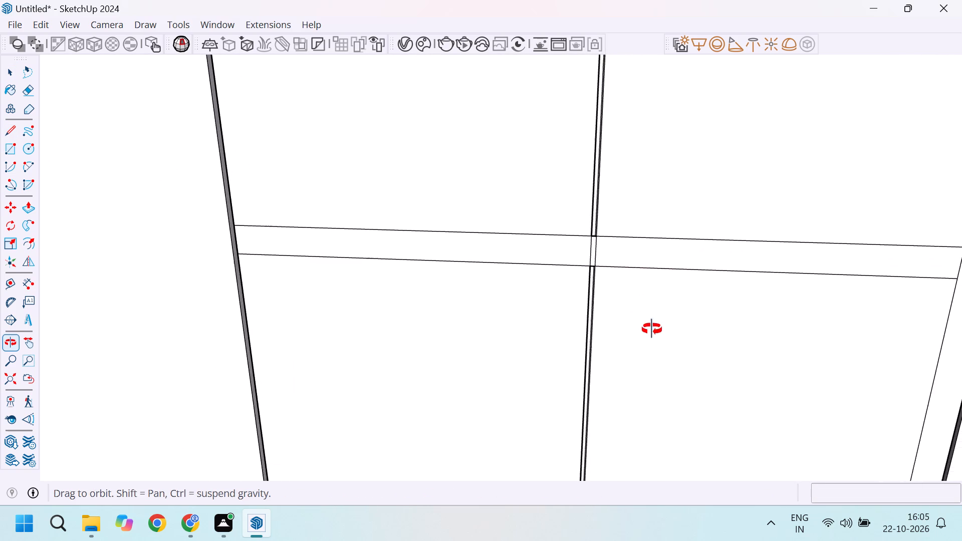
middle_drag(652, 329, 610, 412)
scroll(602, 269, up, 17)
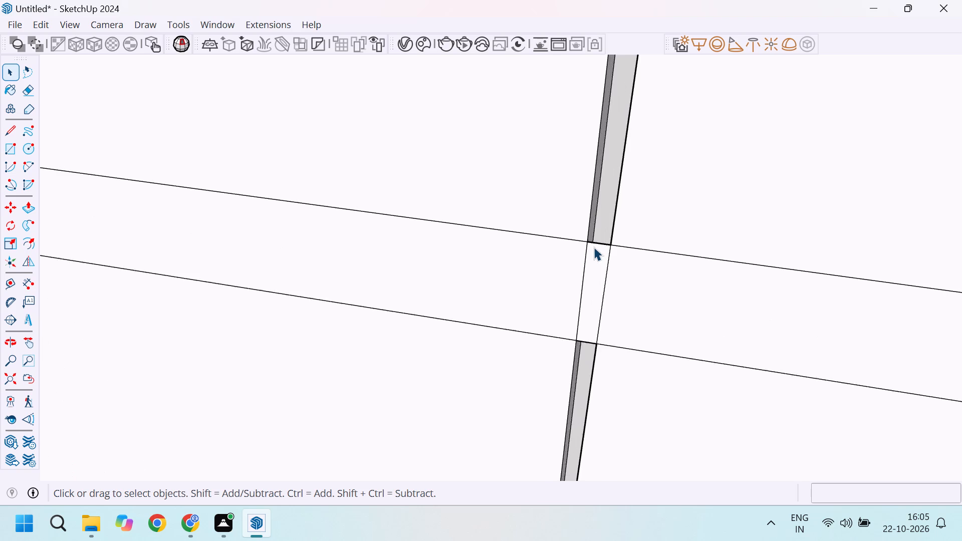
scroll(594, 247, up, 2)
click(599, 273)
key(Delete)
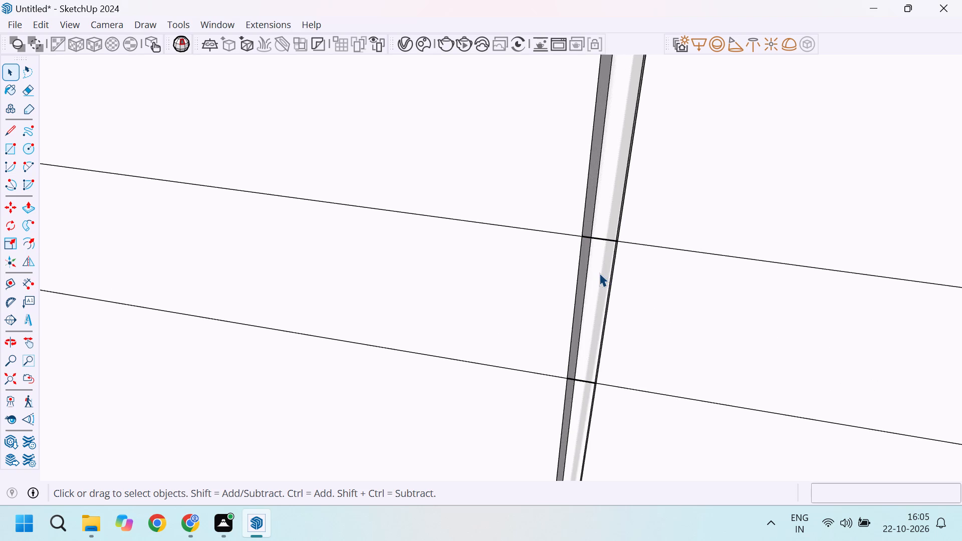
Push the horizontal strip faces on the third and middle door panels 1" inward, level with the gap's back face.
key(p)
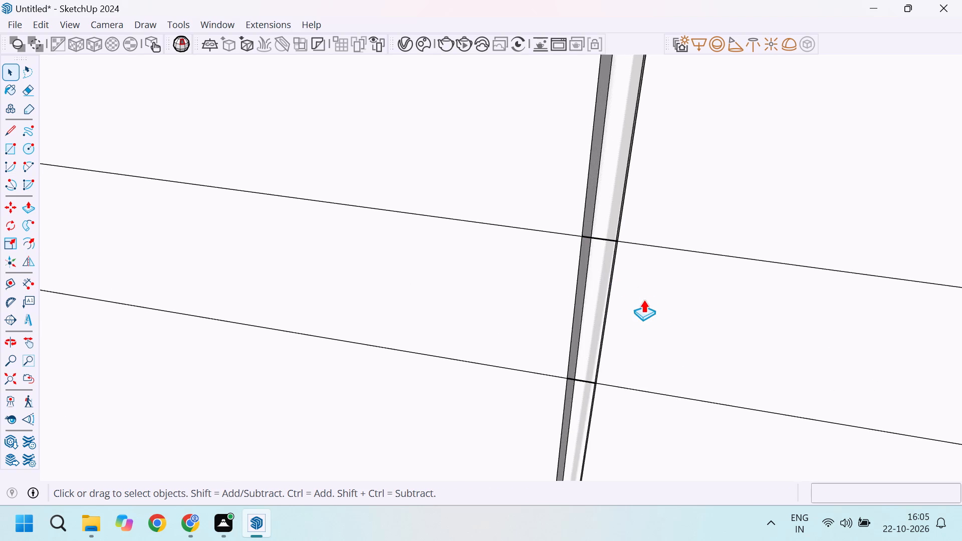
click(643, 292)
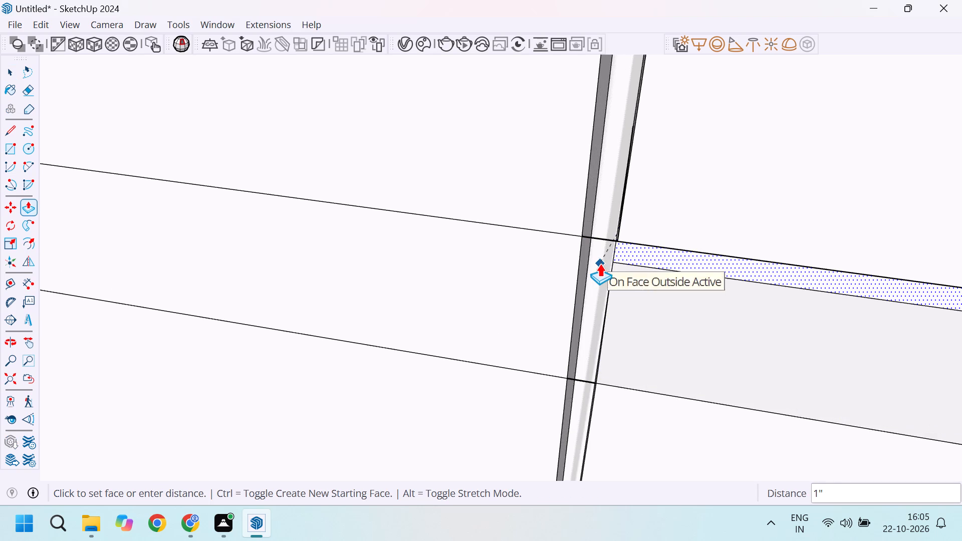
click(600, 263)
double_click(546, 292)
Erase the leftover edges where the horizontal strip recess crosses the vertical gap between the second and third panels.
middle_drag(670, 324, 662, 278)
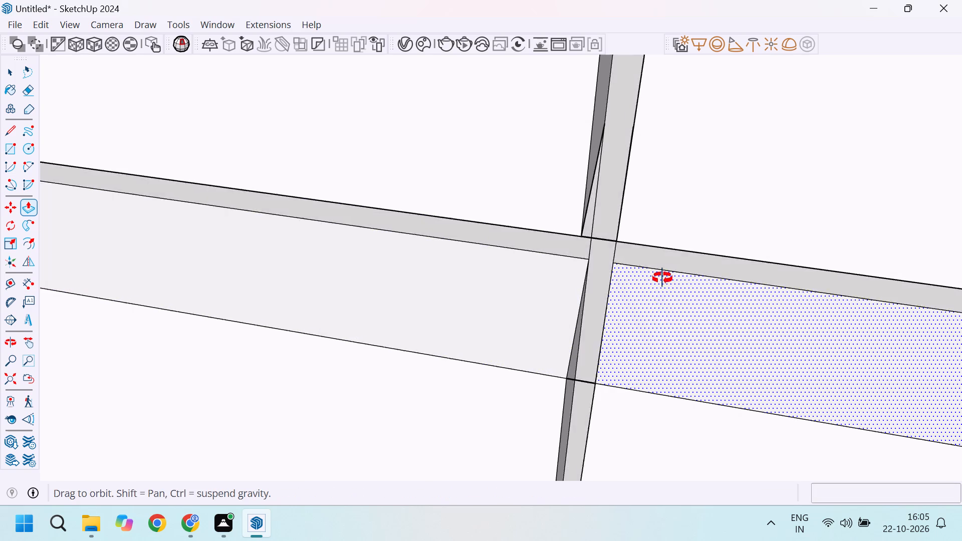
middle_drag(662, 278, 663, 234)
scroll(640, 261, down, 3)
key(e)
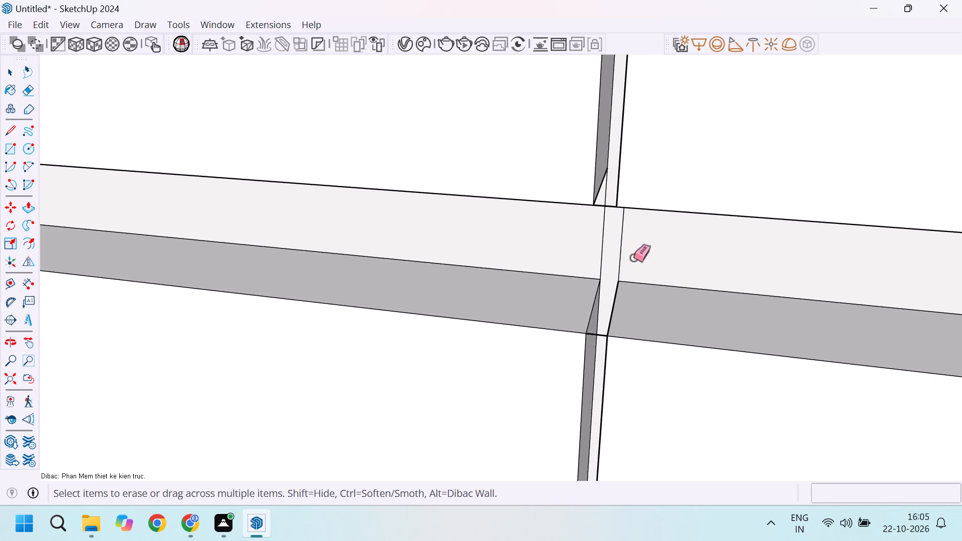
drag(634, 258, 581, 251)
scroll(600, 246, down, 3)
drag(606, 216, 607, 221)
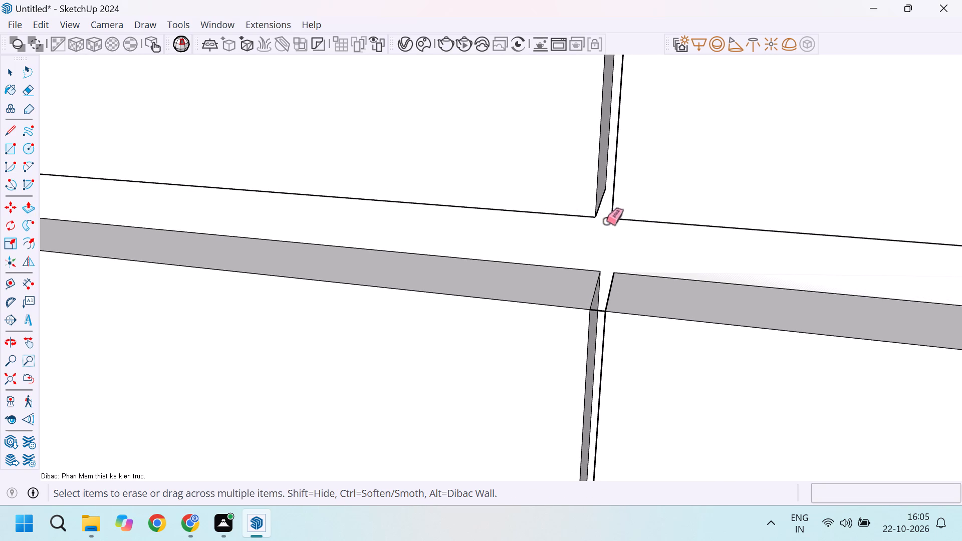
scroll(607, 224, down, 4)
scroll(609, 265, up, 4)
click(600, 291)
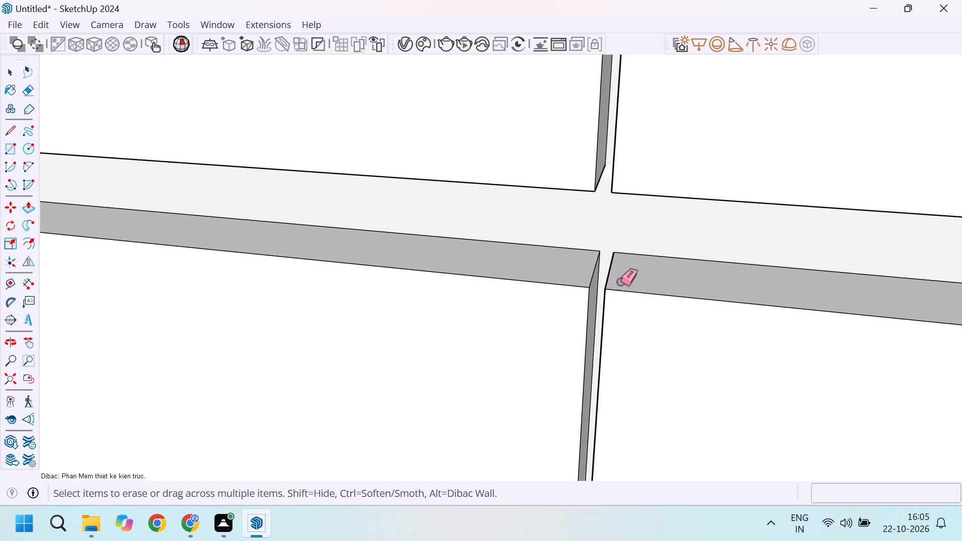
Delete the stray diagonal edge left where the horizontal strip recess crosses the vertical gap between the second and third door panels.
key(space)
scroll(632, 262, down, 4)
middle_drag(590, 299, 623, 237)
scroll(636, 239, down, 10)
scroll(621, 234, up, 5)
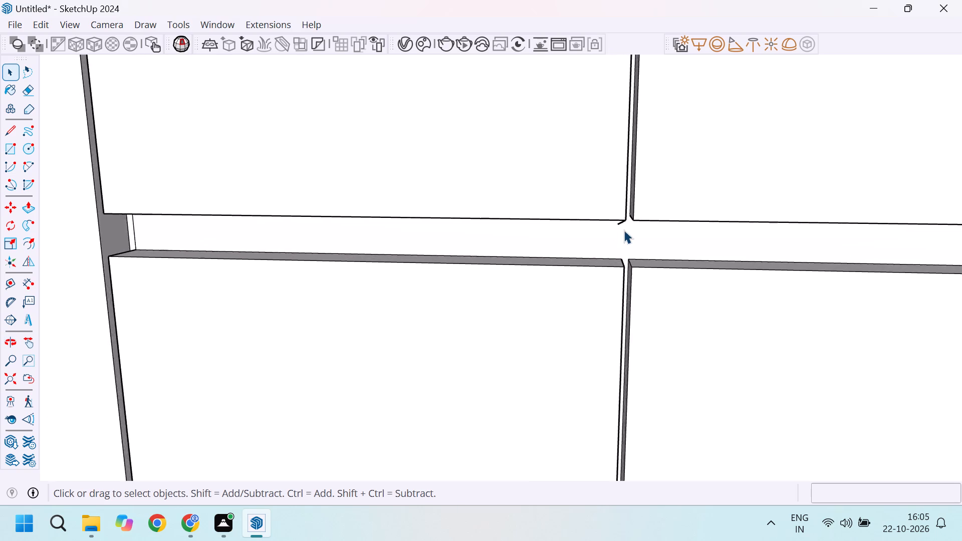
scroll(624, 232, up, 1)
middle_drag(623, 234, 528, 172)
scroll(591, 205, up, 7)
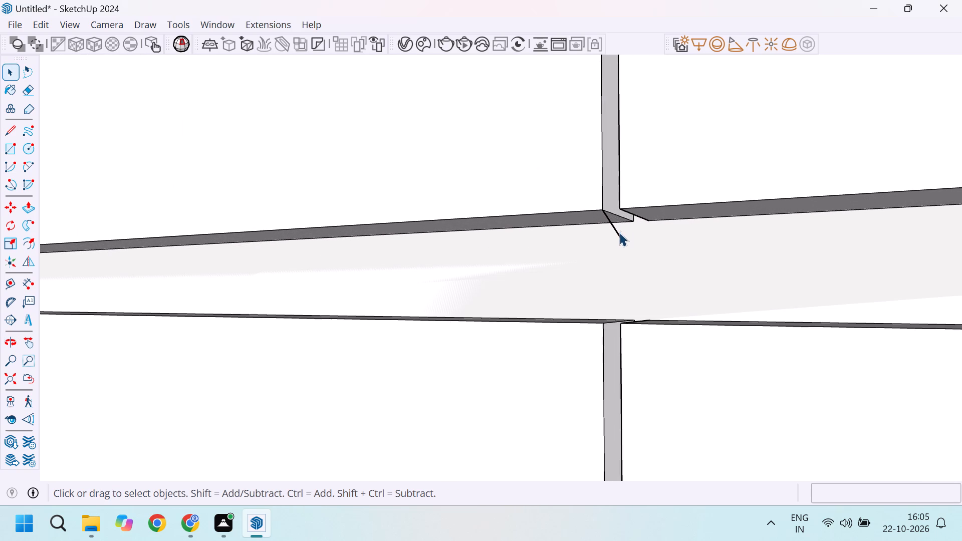
click(618, 233)
key(Delete)
Examine the lower cabinet fronts, the horizontal strip recess and the door gaps from several angles.
scroll(654, 248, down, 4)
middle_drag(611, 292, 624, 295)
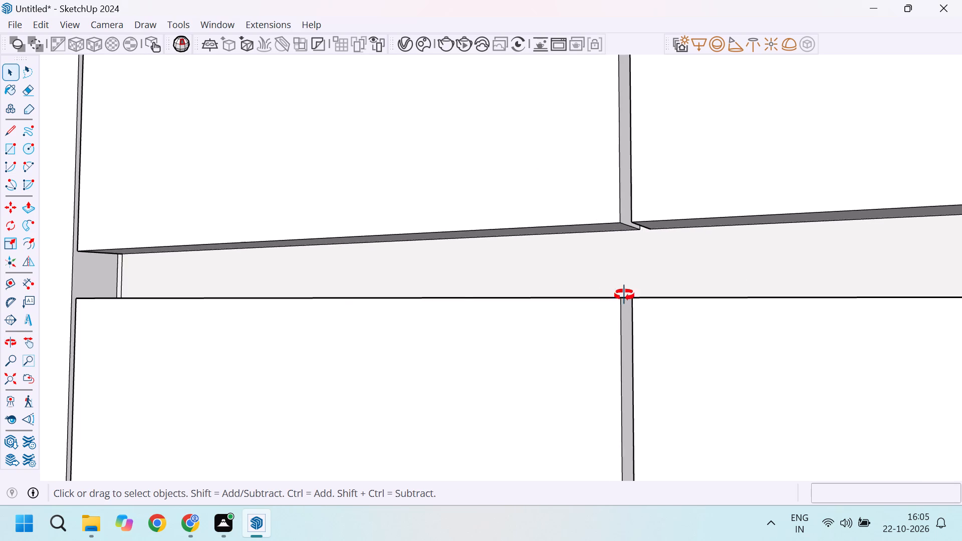
middle_drag(624, 295, 667, 339)
scroll(625, 252, down, 17)
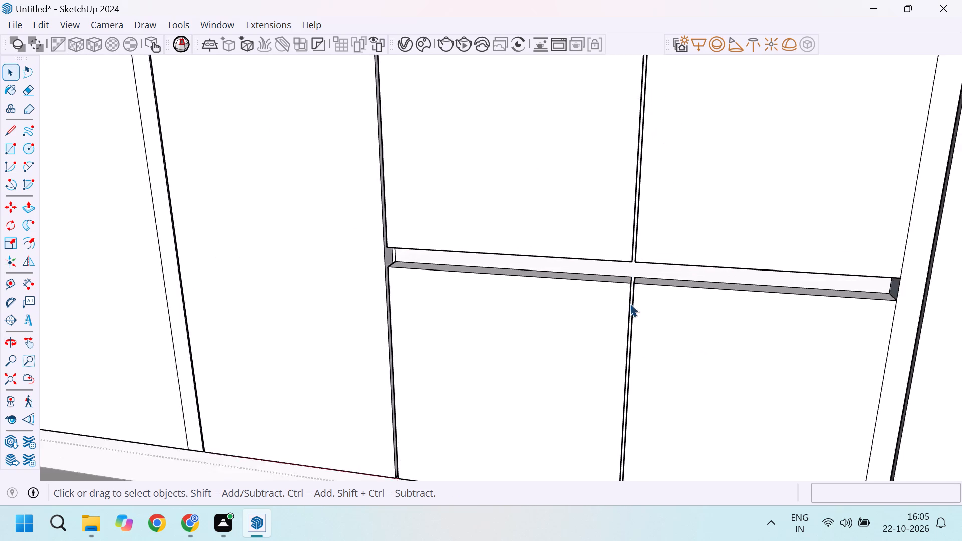
scroll(630, 303, down, 8)
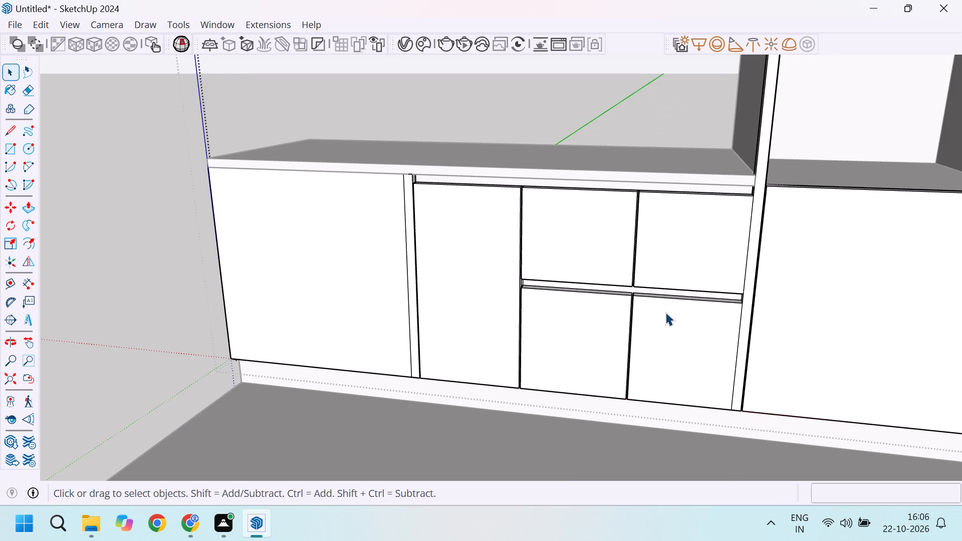
scroll(665, 312, down, 2)
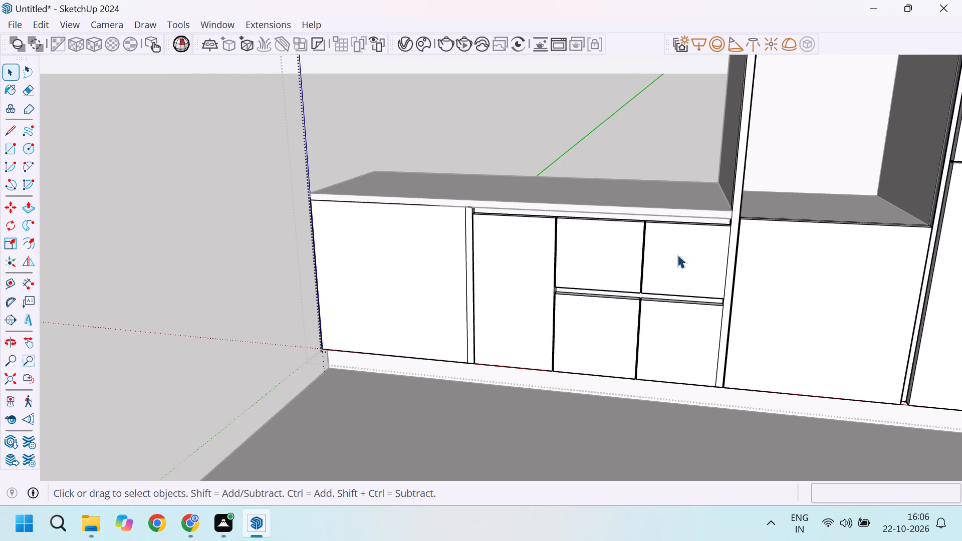
scroll(676, 252, down, 3)
middle_drag(711, 289, 666, 265)
scroll(666, 264, up, 10)
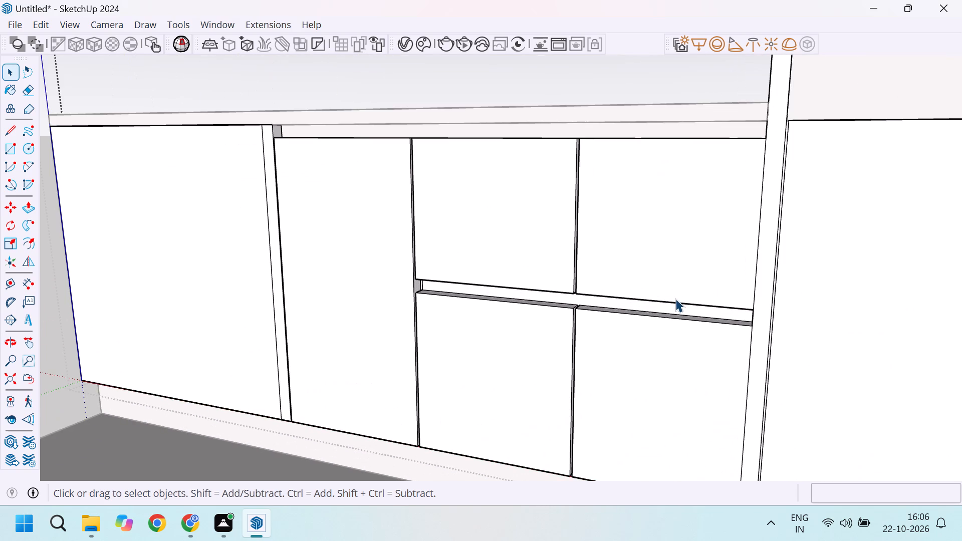
scroll(678, 297, down, 4)
scroll(596, 346, down, 9)
middle_drag(589, 354, 623, 320)
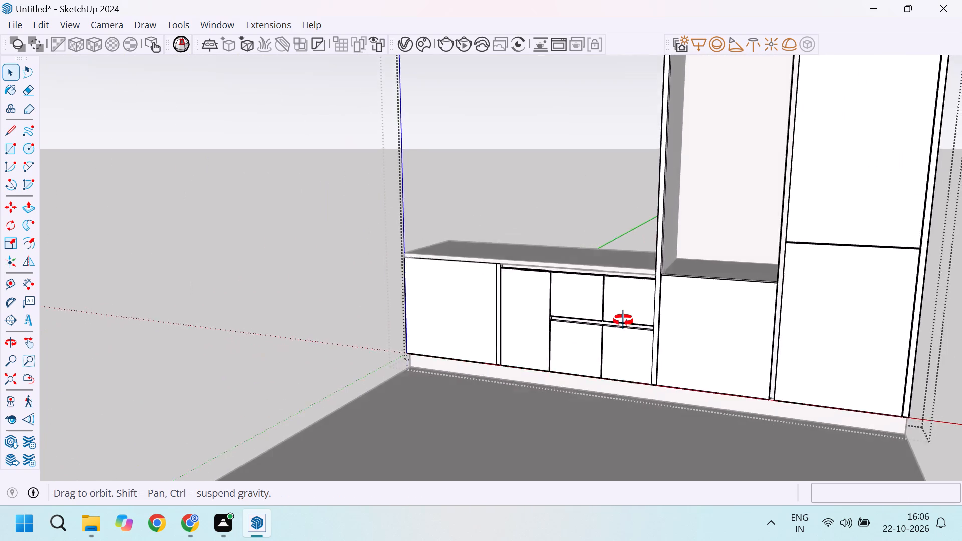
middle_drag(623, 320, 640, 301)
scroll(622, 254, up, 8)
scroll(644, 316, down, 3)
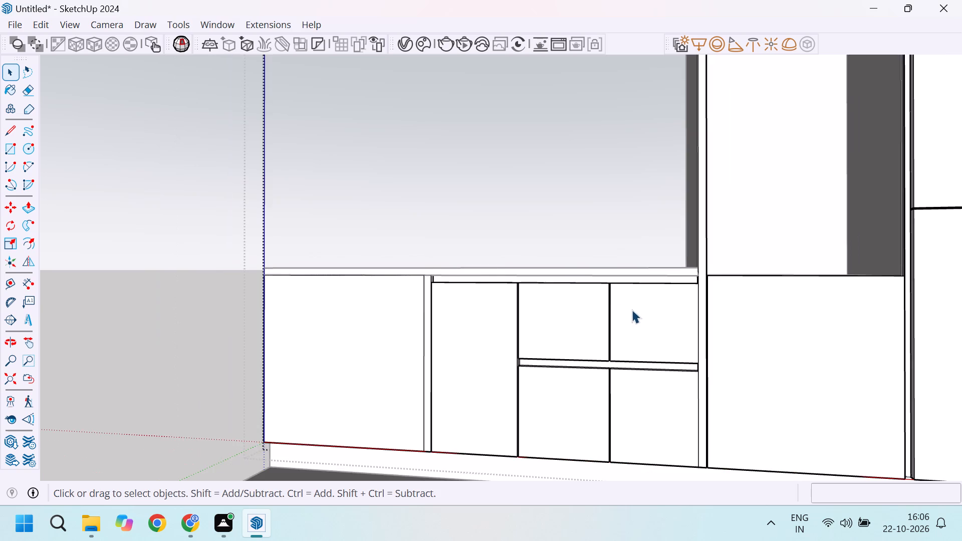
middle_drag(630, 310, 658, 362)
scroll(649, 323, up, 5)
scroll(723, 314, up, 2)
scroll(614, 318, down, 2)
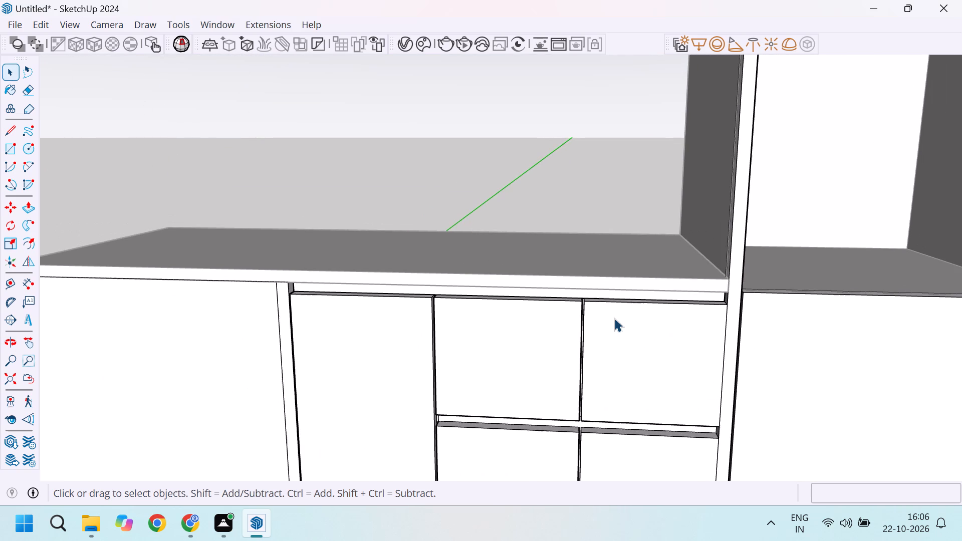
Copy the top edge of the upper third door panel 5" down its face.
scroll(652, 329, up, 3)
scroll(728, 304, up, 4)
scroll(633, 295, down, 5)
scroll(727, 345, up, 2)
scroll(585, 358, down, 2)
scroll(615, 452, up, 3)
scroll(625, 273, up, 4)
middle_drag(648, 219, 646, 264)
scroll(629, 225, up, 4)
click(605, 208)
key(m)
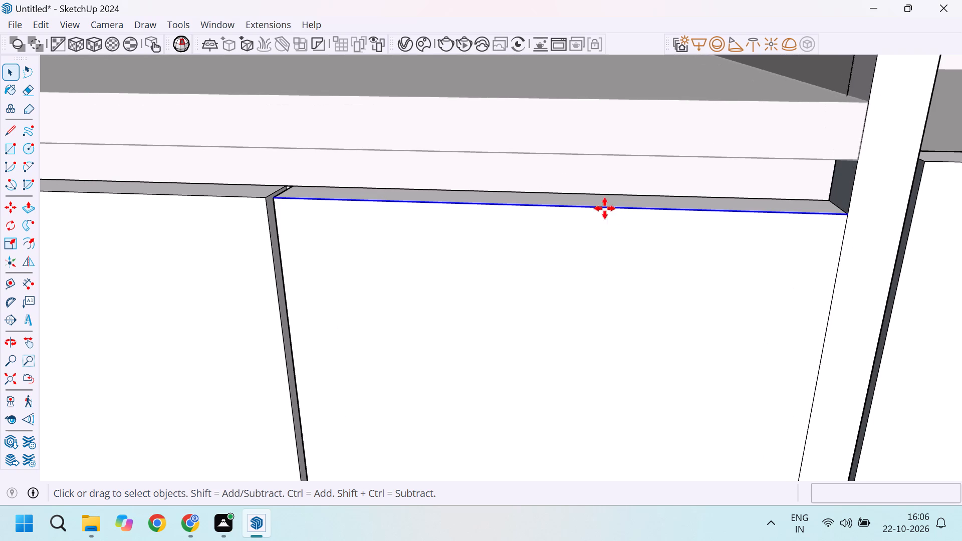
click(546, 209)
scroll(553, 247, down, 4)
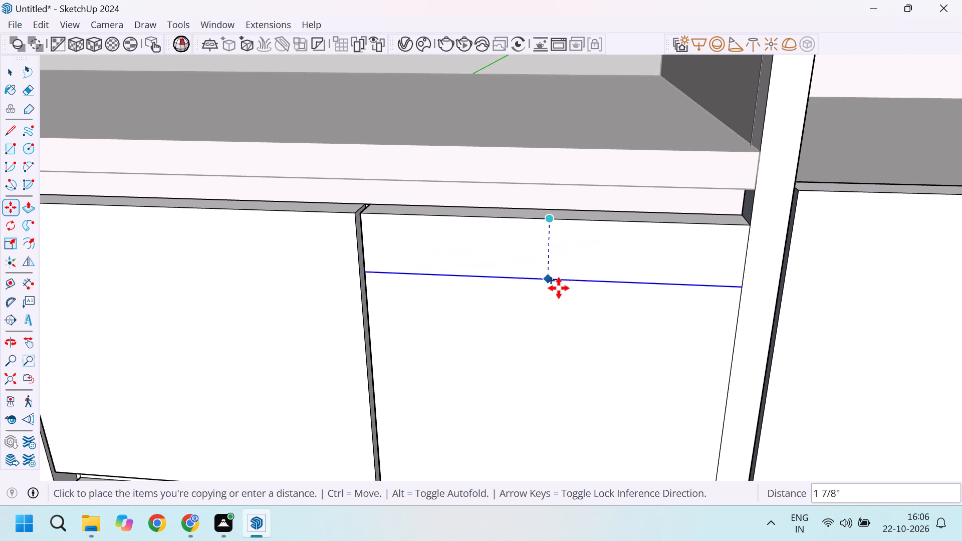
scroll(544, 291, down, 1)
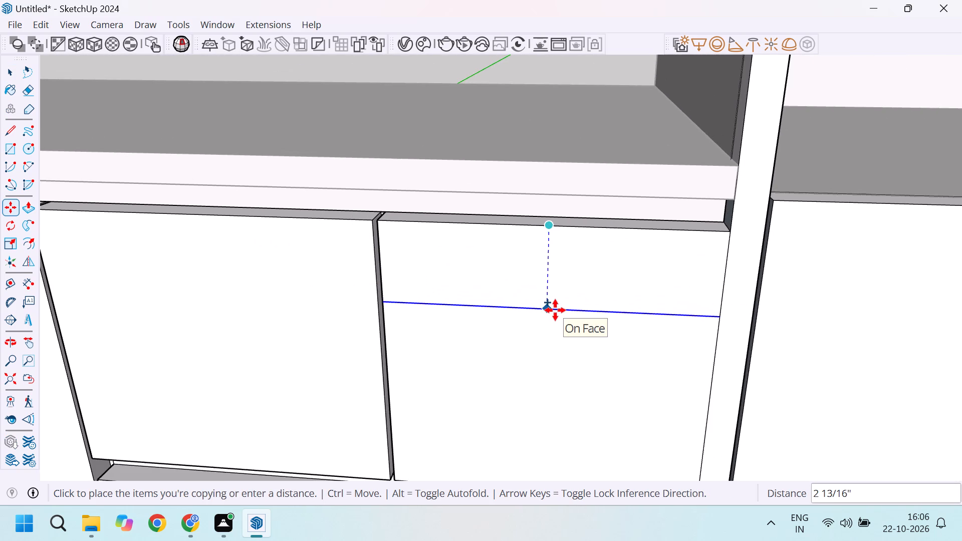
key(5)
key(Return)
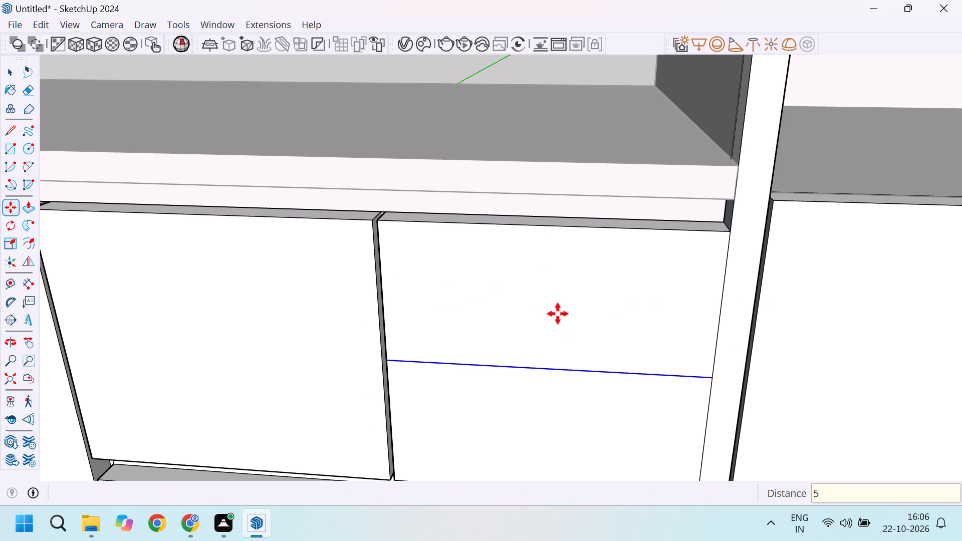
Copy the new dividing line 2 mm up and that copy 4 mm down to outline a narrow gap on the upper third panel.
scroll(558, 314, down, 10)
middle_drag(576, 398, 558, 338)
scroll(501, 266, up, 4)
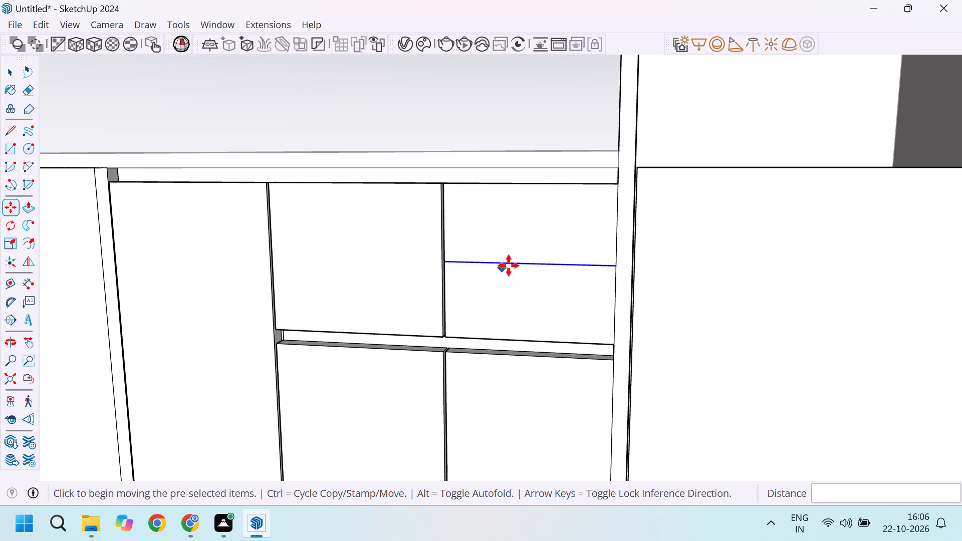
click(547, 266)
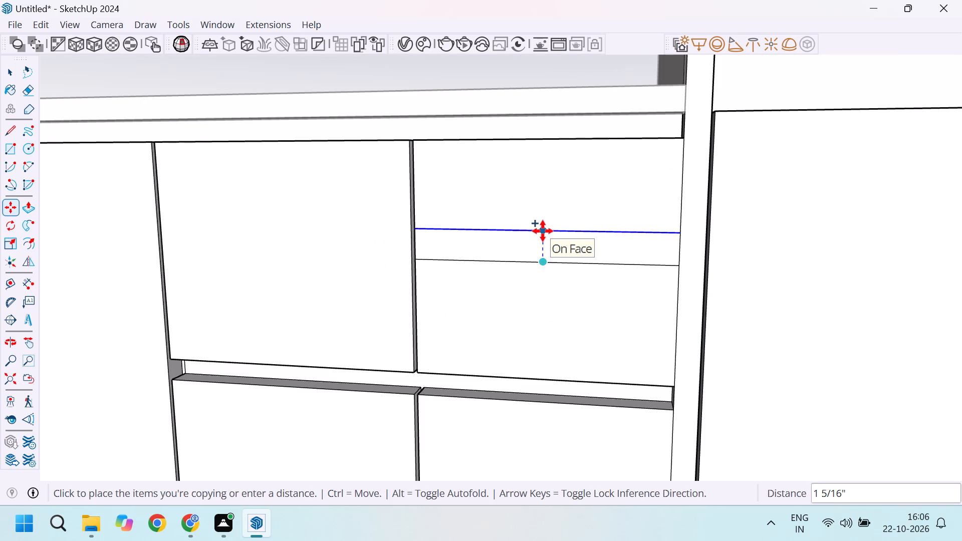
text(2mm)
key(Return)
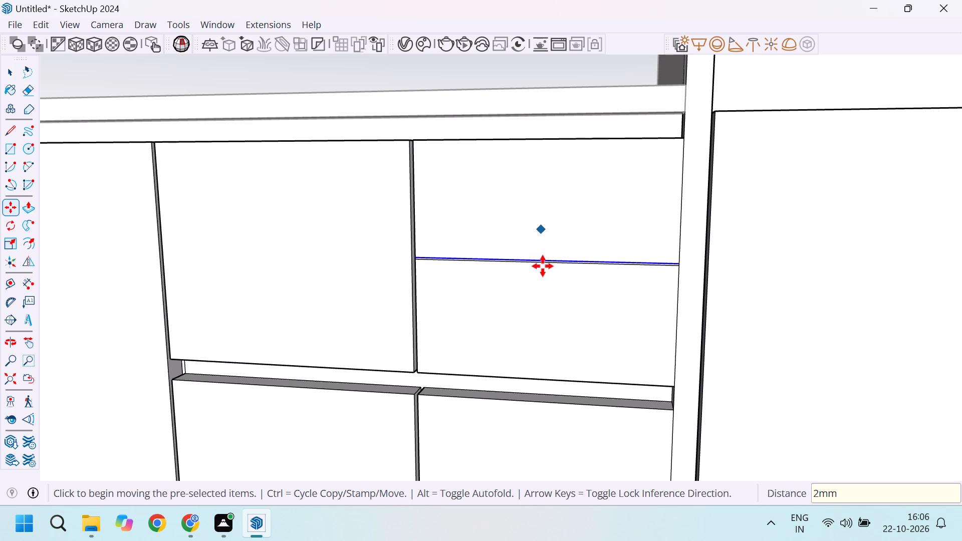
scroll(541, 272, up, 7)
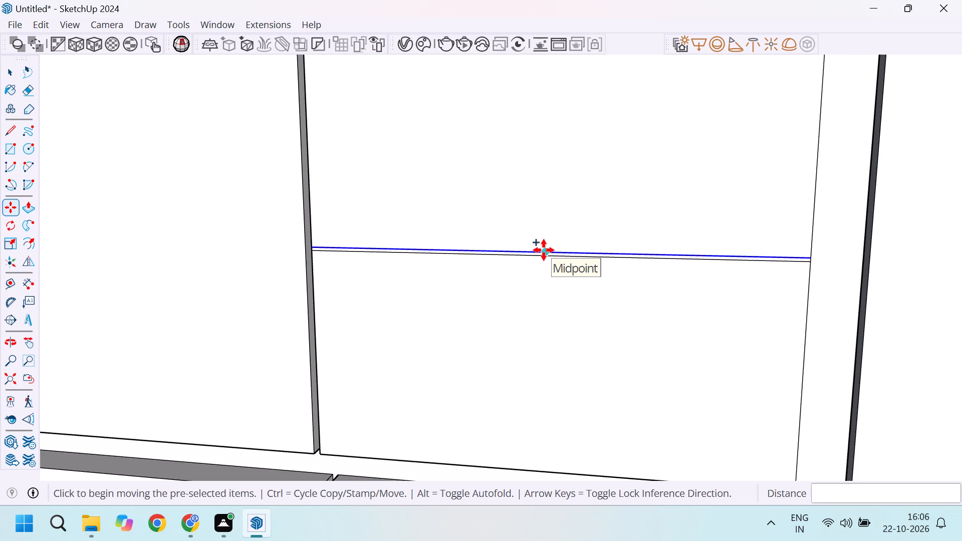
click(544, 250)
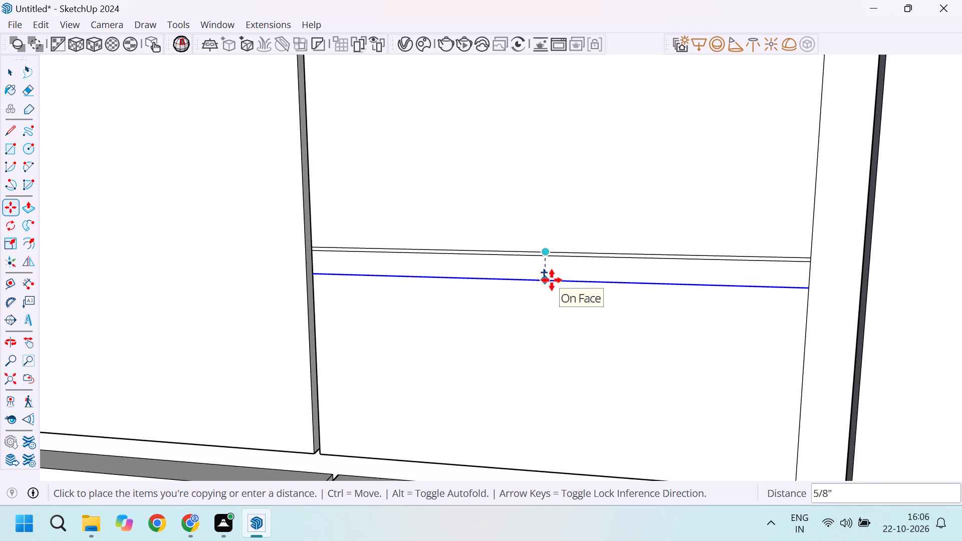
text(4mm)
key(Return)
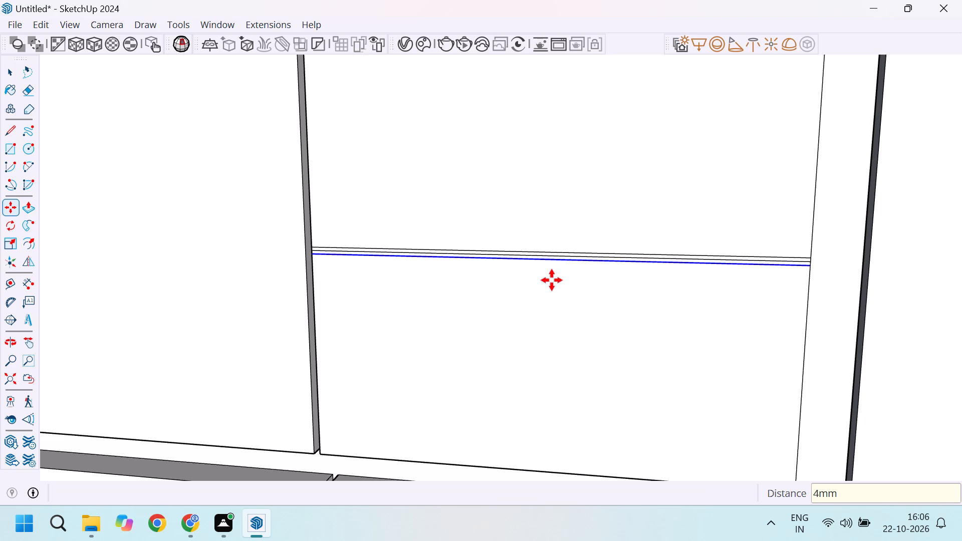
Delete the middle of the three closely spaced lines across the upper third panel.
key(space)
scroll(542, 272, up, 12)
click(533, 252)
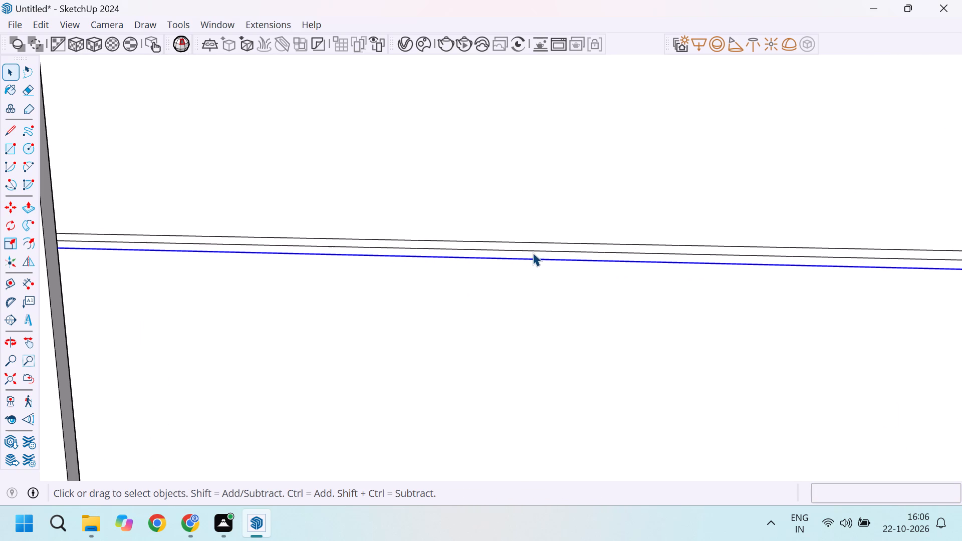
key(Delete)
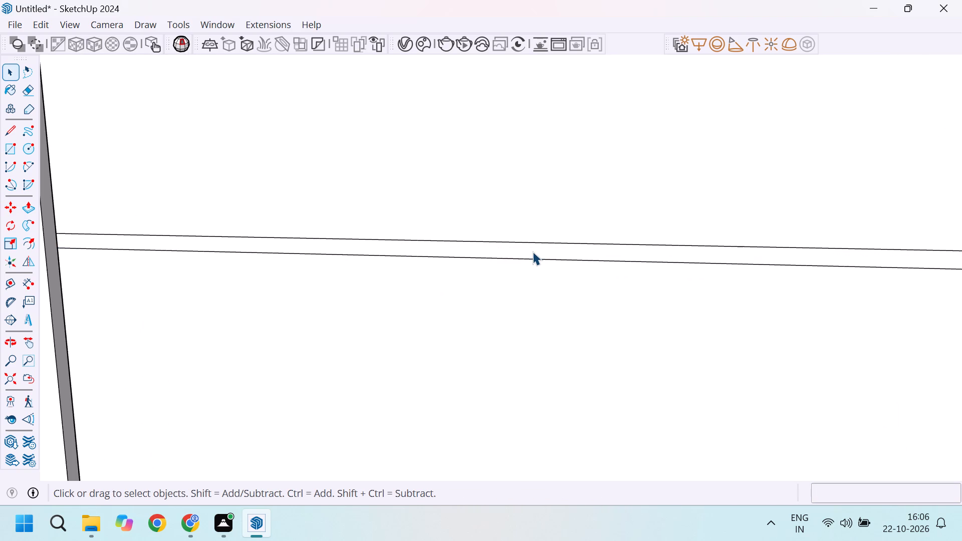
Push the narrow gap strip on the upper third panel 1" inward, level with the vertical gap's back face.
key(p)
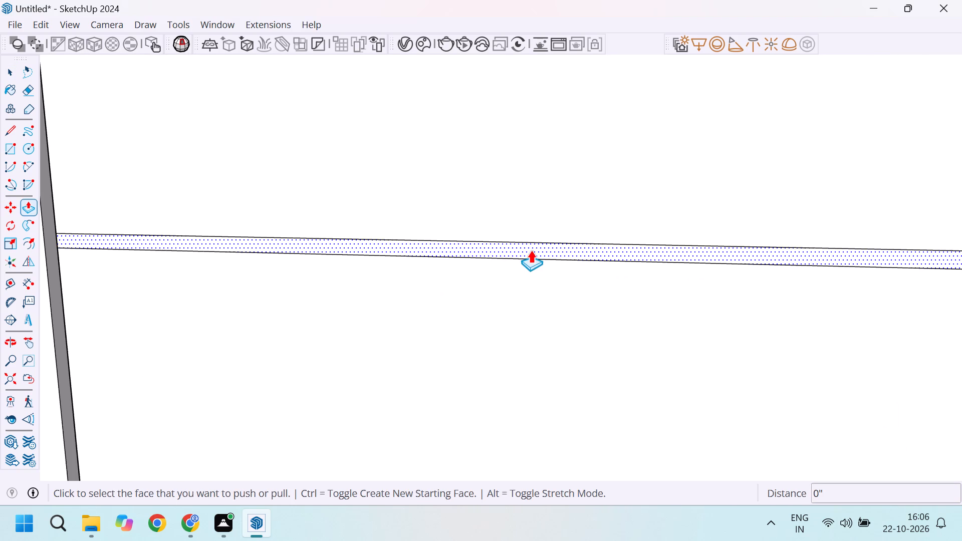
click(528, 248)
scroll(521, 251, down, 8)
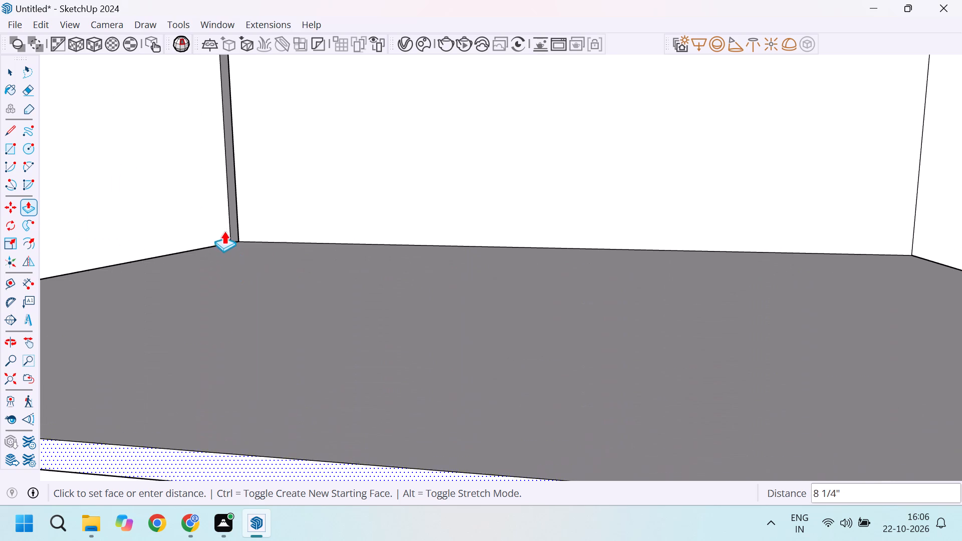
middle_drag(225, 231, 347, 293)
scroll(243, 258, up, 5)
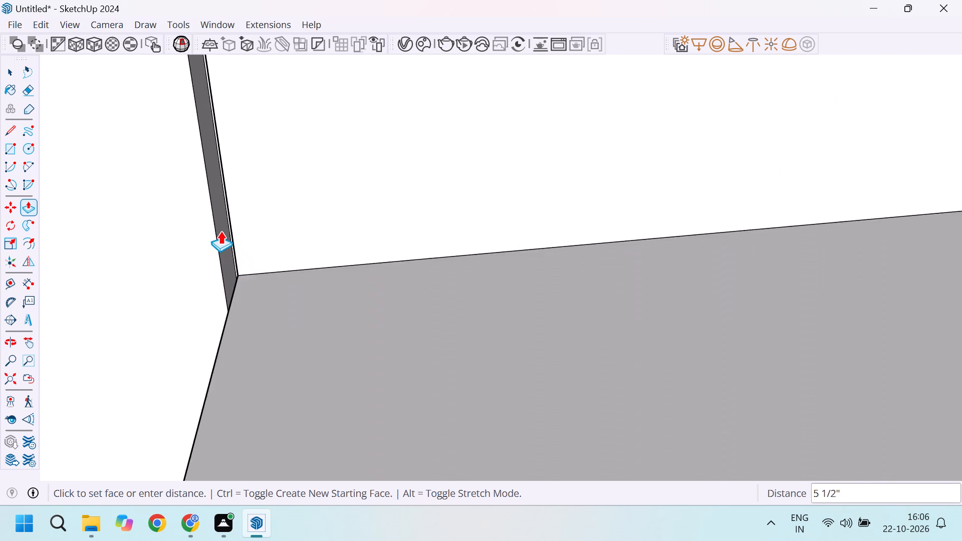
scroll(219, 229, up, 4)
middle_drag(235, 236, 284, 270)
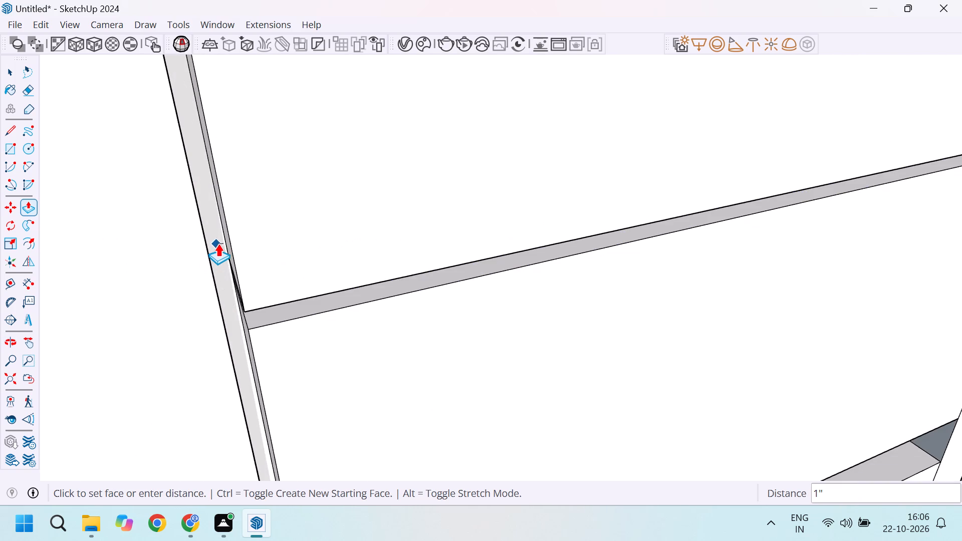
click(218, 243)
scroll(228, 238, down, 10)
key(space)
scroll(391, 218, down, 6)
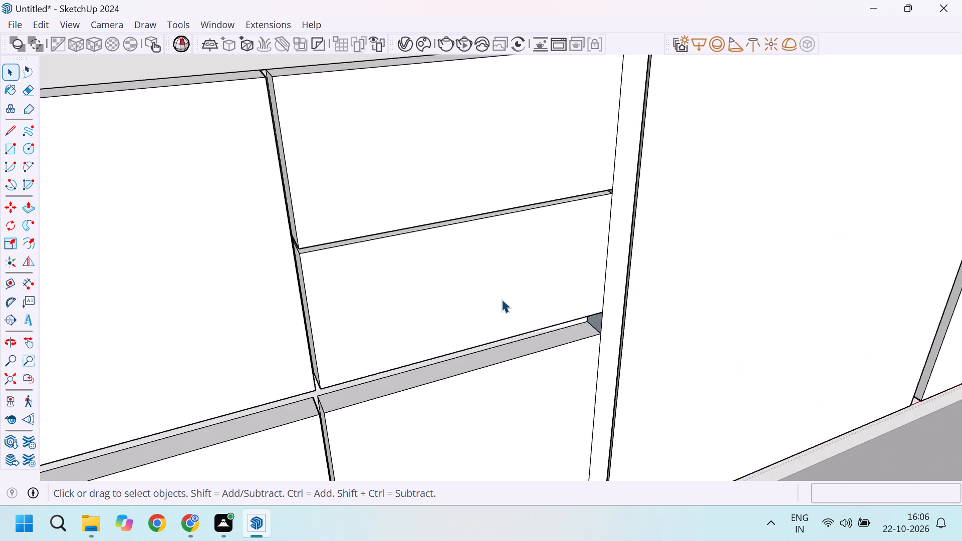
Delete the leftover vertical edge in the horizontal strip recess where it meets the gap beside the first door panel.
middle_drag(489, 299, 417, 178)
middle_click(417, 178)
scroll(406, 187, down, 11)
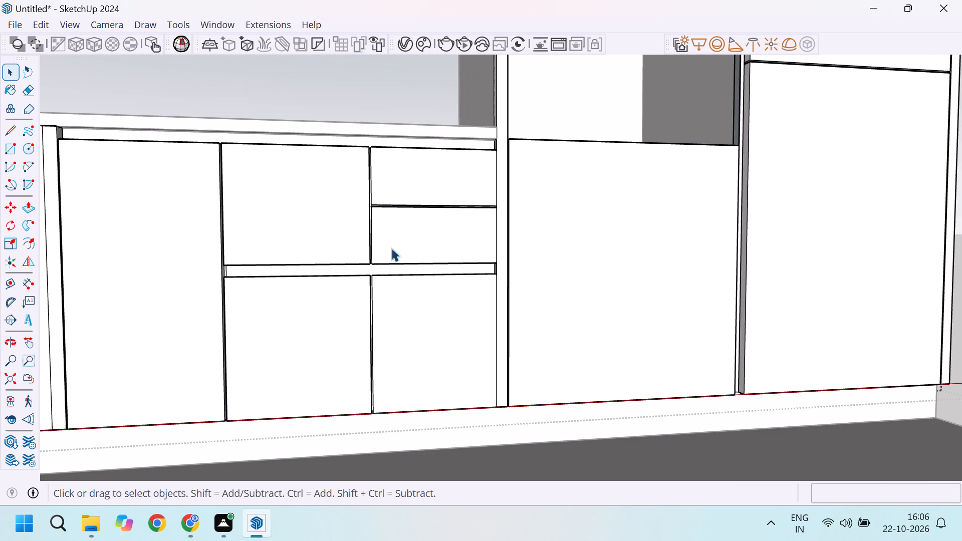
middle_drag(331, 273, 274, 330)
scroll(185, 326, up, 17)
middle_drag(227, 343, 228, 343)
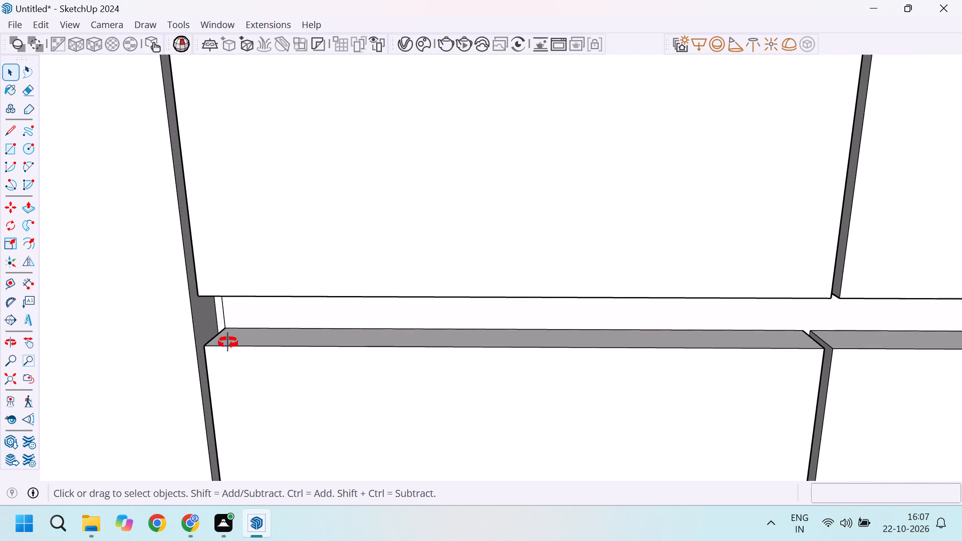
middle_drag(228, 343, 284, 330)
scroll(253, 330, up, 8)
click(198, 320)
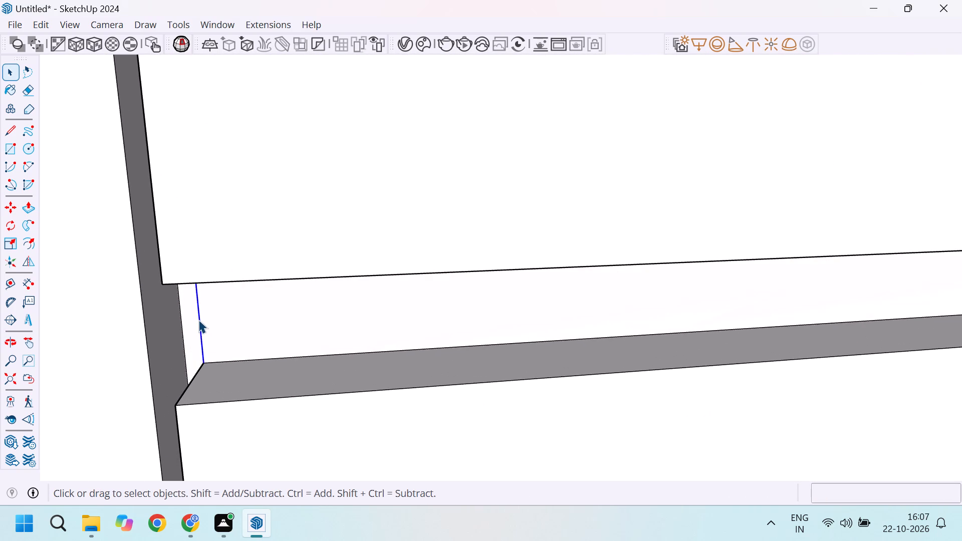
key(Delete)
Exit editing of the cabinet group.
scroll(335, 325, down, 19)
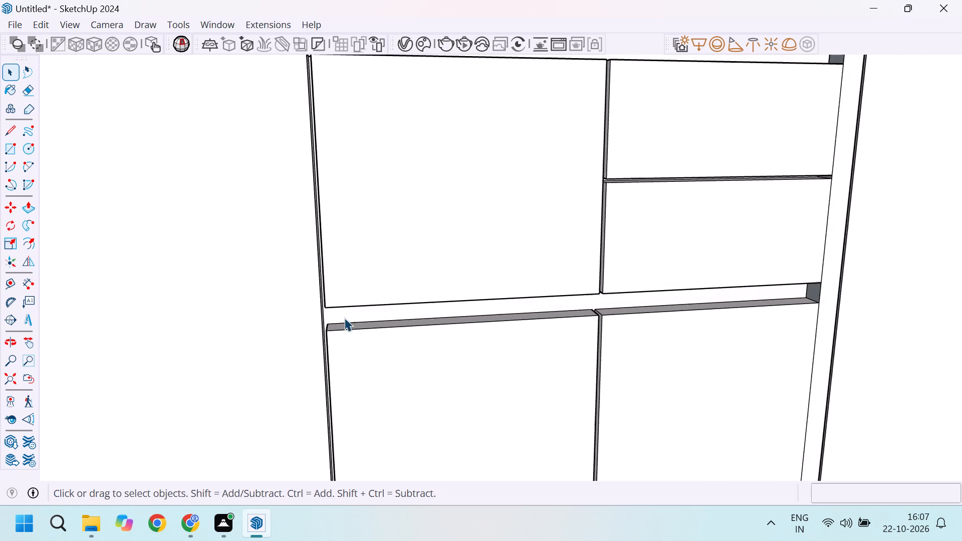
middle_drag(344, 318, 391, 356)
scroll(355, 290, down, 5)
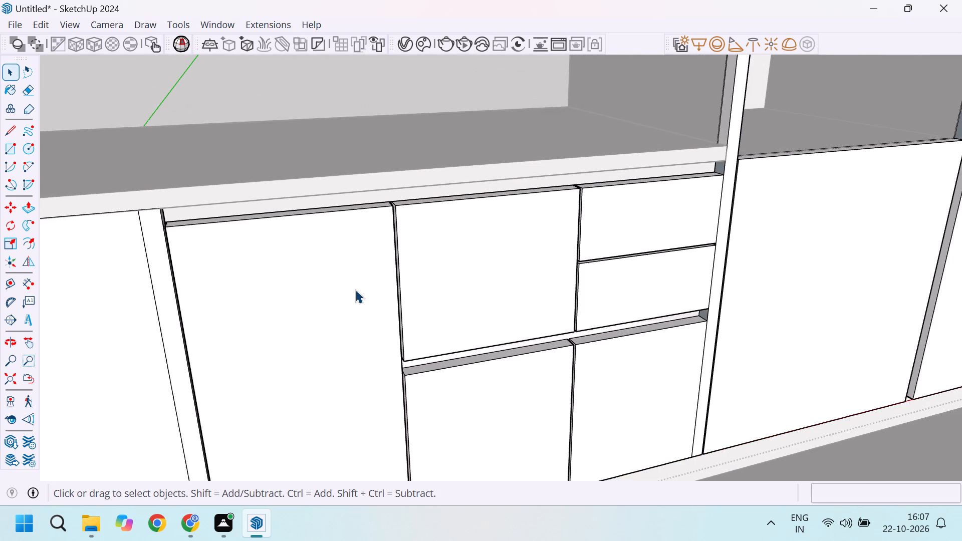
scroll(355, 290, down, 15)
drag(729, 215, 733, 223)
Examine the finished lower cabinet fronts, recessed strips and new drawer gap overall and close up.
middle_drag(717, 326, 556, 250)
middle_click(556, 248)
scroll(435, 280, up, 4)
middle_drag(385, 317, 555, 364)
middle_click(555, 364)
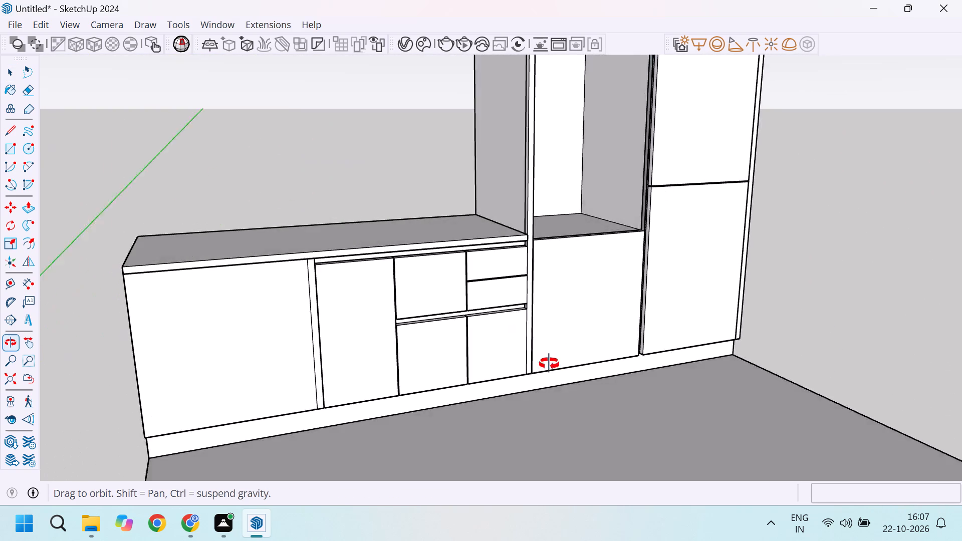
scroll(506, 313, up, 10)
middle_drag(565, 332, 519, 370)
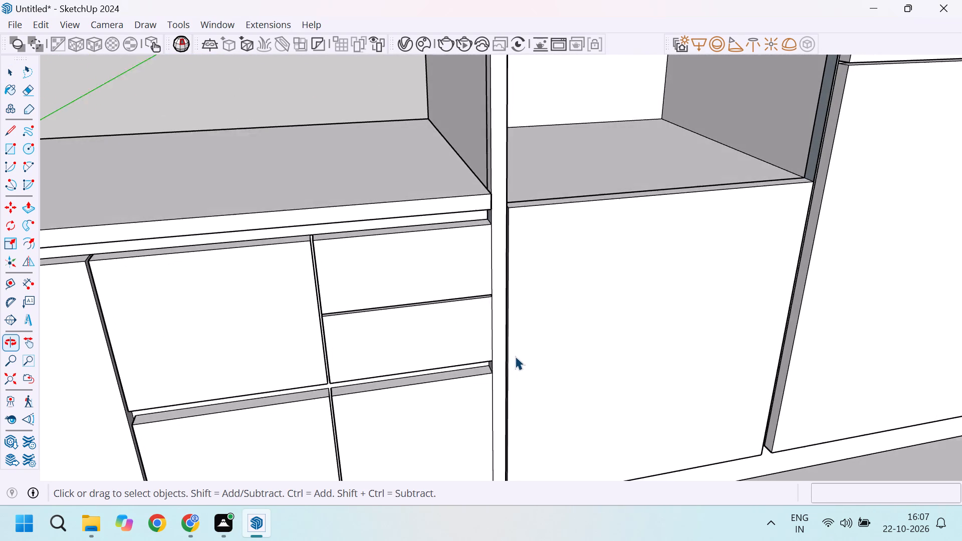
scroll(346, 301, up, 5)
scroll(286, 202, up, 3)
middle_drag(365, 218, 452, 239)
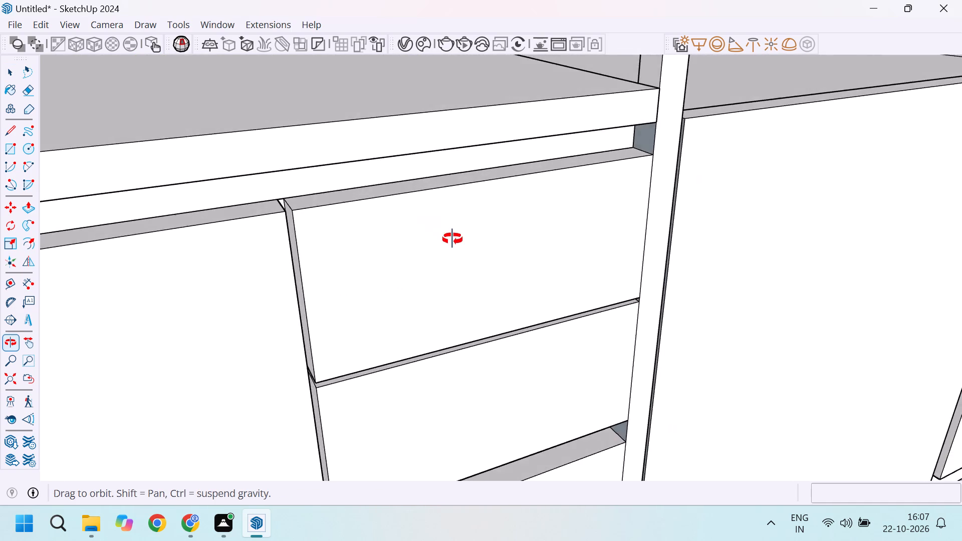
Delete the leftover short edge where the vertical gap beside the upper third panel meets the horizontal strip recess, and exit the cabinet group.
middle_drag(452, 239, 447, 278)
scroll(277, 220, up, 11)
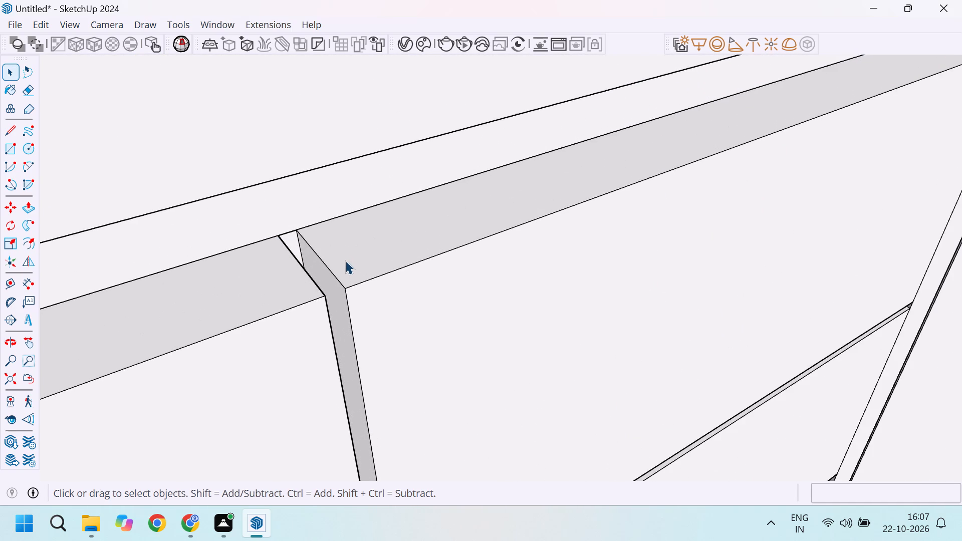
double_click(345, 260)
scroll(290, 233, up, 3)
click(287, 231)
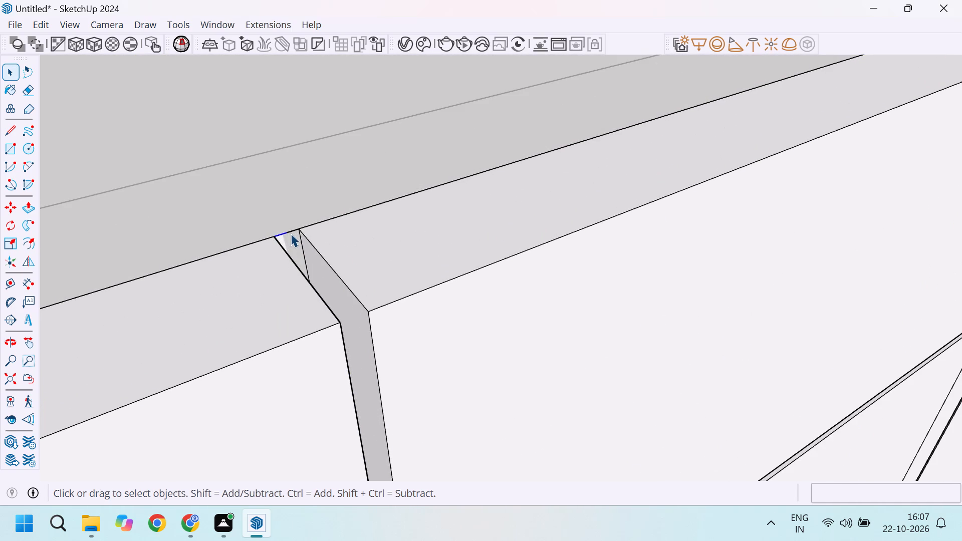
key(Delete)
click(291, 231)
key(Delete)
scroll(291, 231, down, 20)
scroll(291, 231, down, 6)
middle_drag(419, 383, 277, 231)
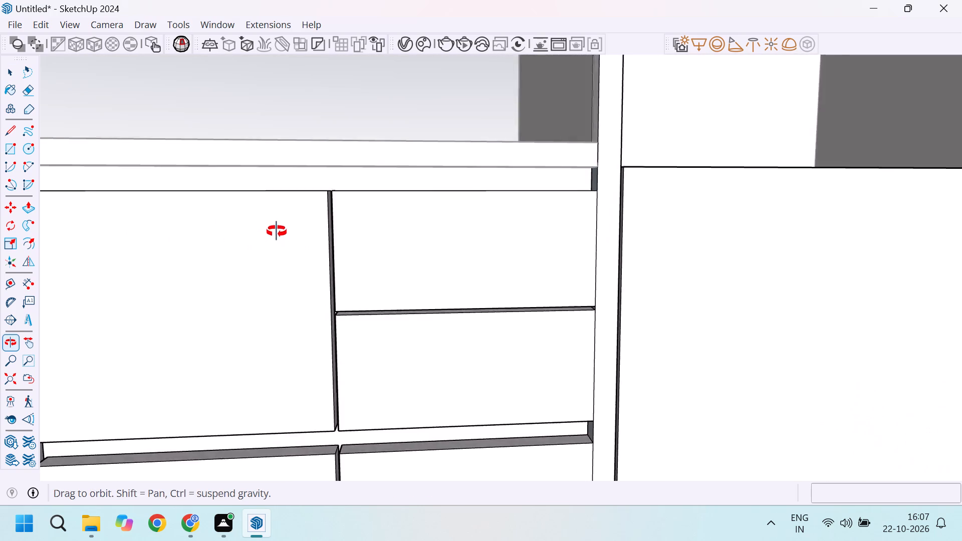
middle_drag(277, 231, 326, 248)
scroll(328, 263, down, 12)
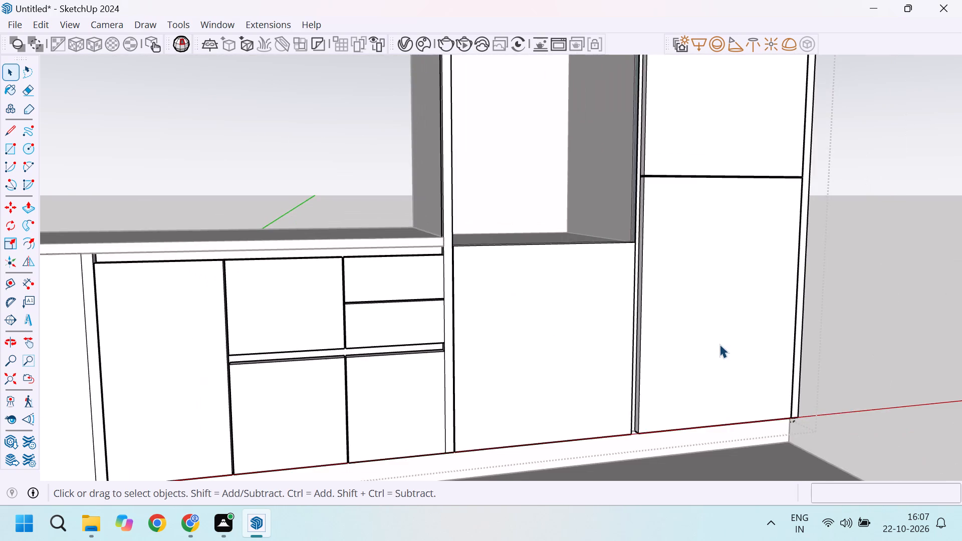
scroll(725, 348, down, 5)
click(855, 327)
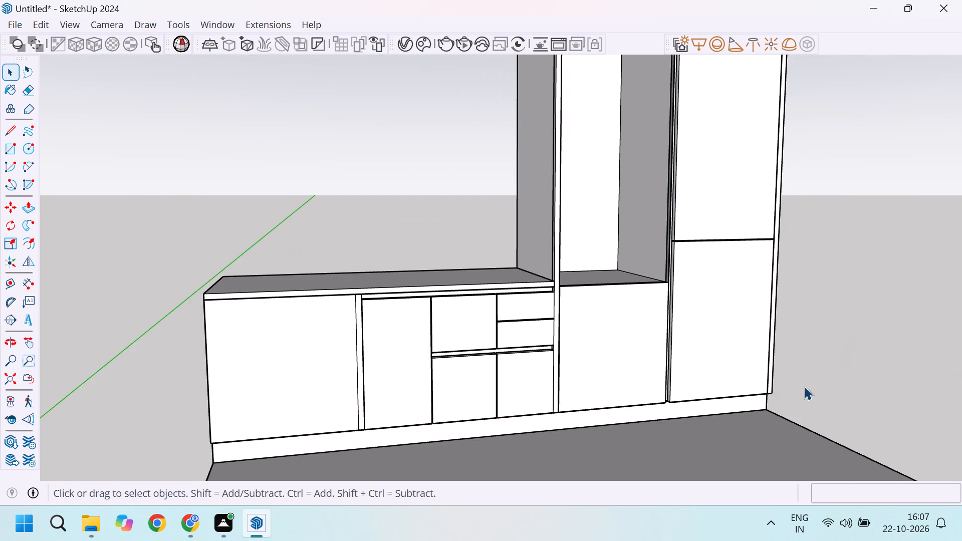
Examine the tall cabinet's door panels, horizontal gaps and side strips overall and close up.
scroll(723, 324, down, 5)
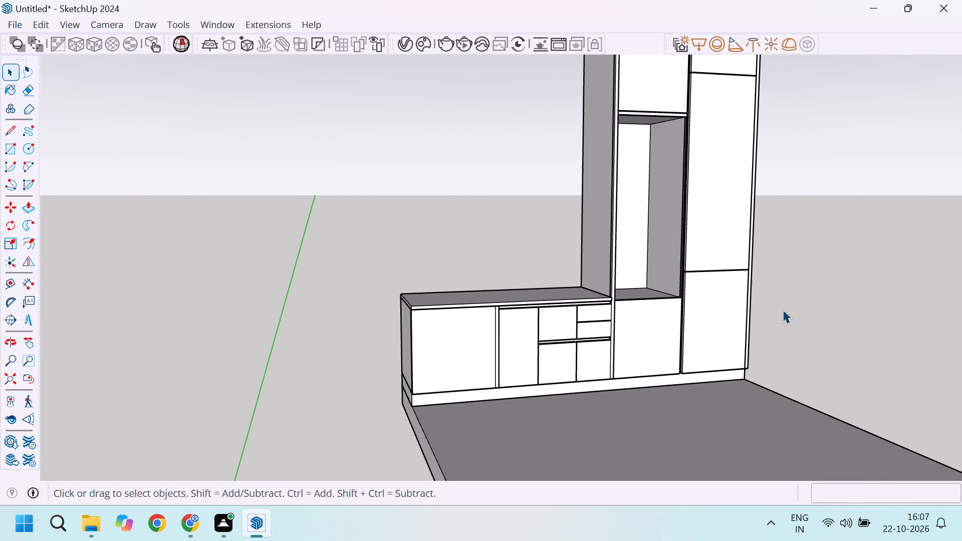
scroll(802, 304, down, 3)
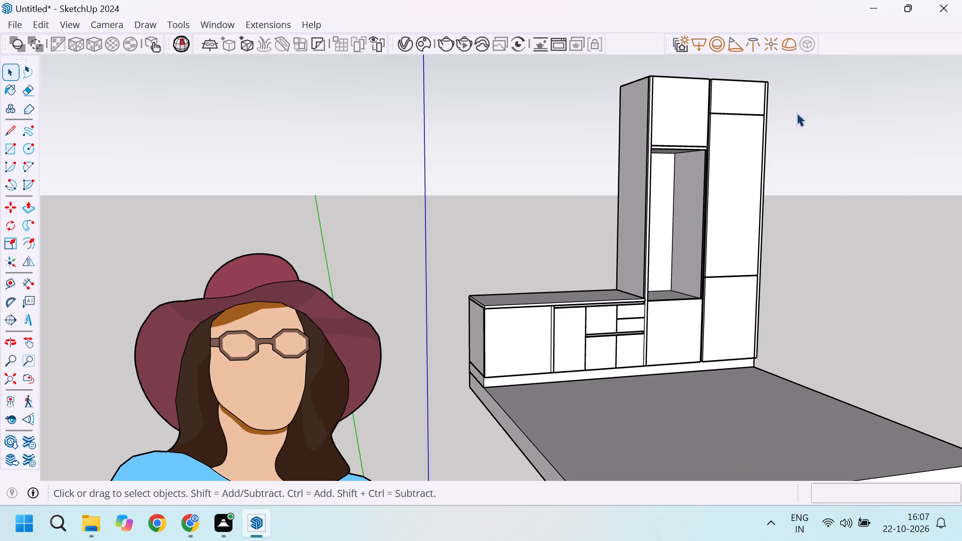
scroll(794, 106, up, 20)
scroll(794, 106, up, 2)
middle_drag(761, 205, 711, 247)
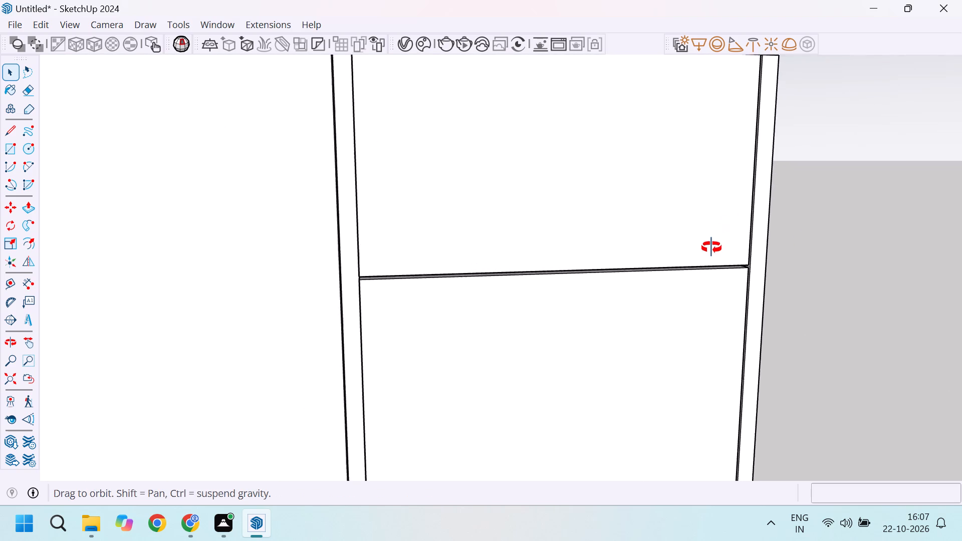
middle_drag(711, 247, 711, 248)
scroll(735, 276, up, 5)
middle_drag(762, 276, 599, 341)
scroll(599, 341, up, 1)
scroll(713, 320, down, 3)
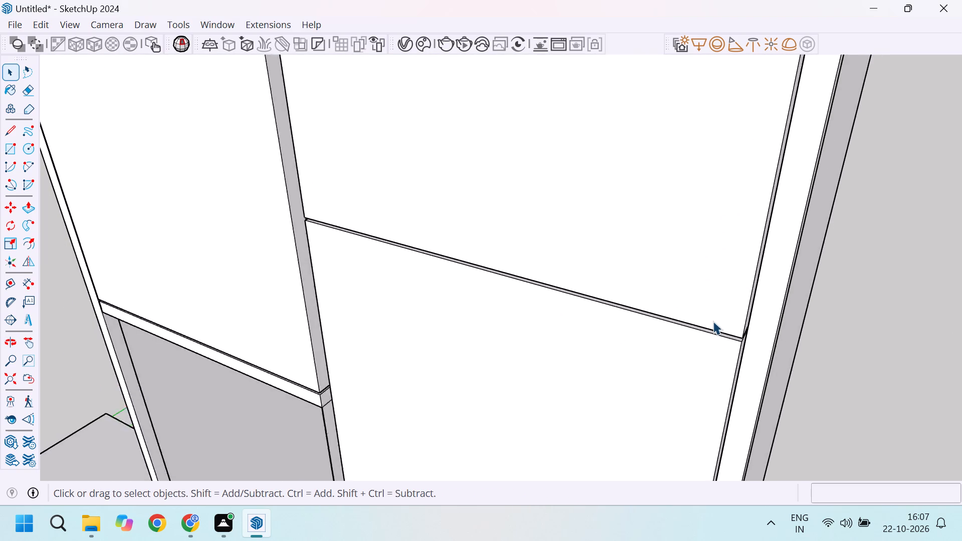
scroll(713, 321, down, 7)
scroll(758, 184, up, 1)
scroll(801, 205, down, 1)
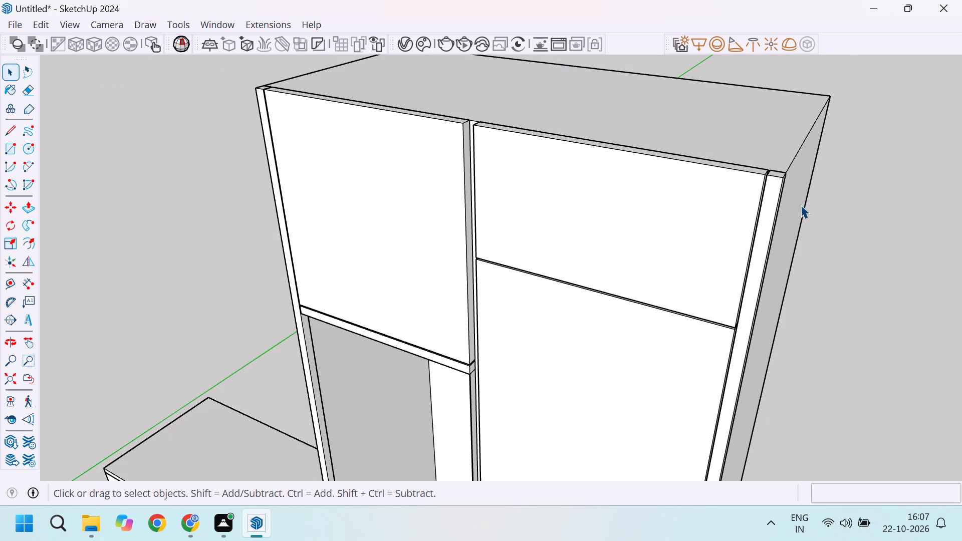
scroll(801, 205, down, 3)
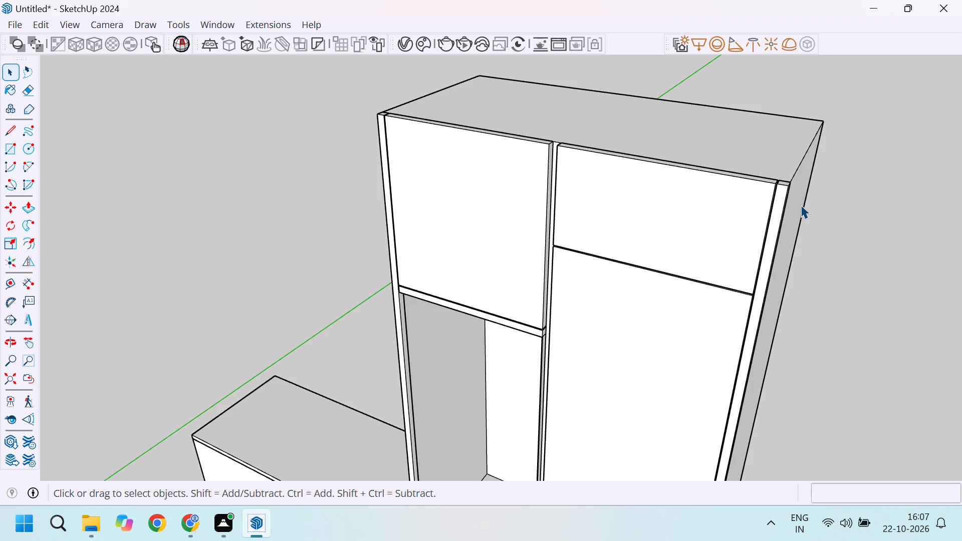
scroll(827, 165, down, 4)
scroll(506, 218, down, 5)
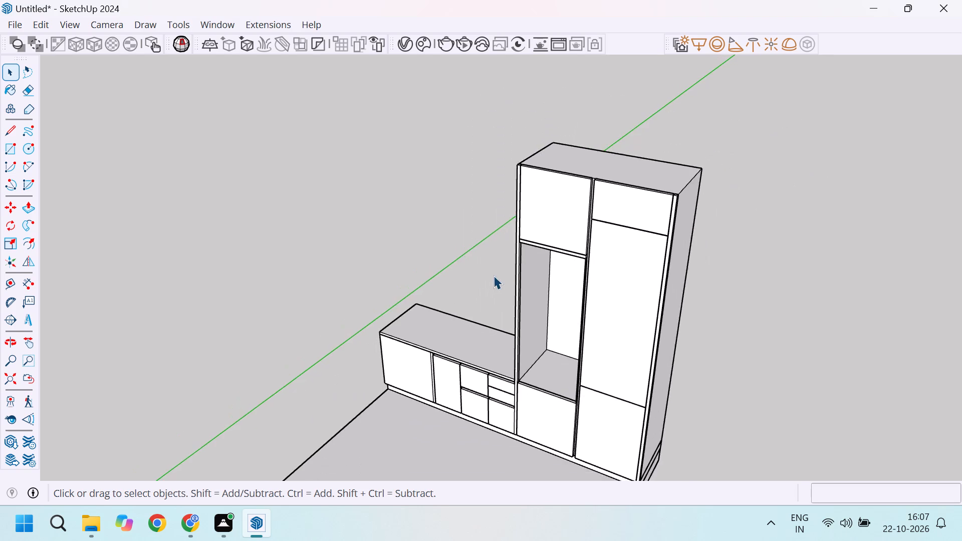
Examine the lower cabinet fronts and worktop together with the tall cabinet and floor slab.
middle_drag(503, 277, 671, 242)
scroll(587, 261, down, 3)
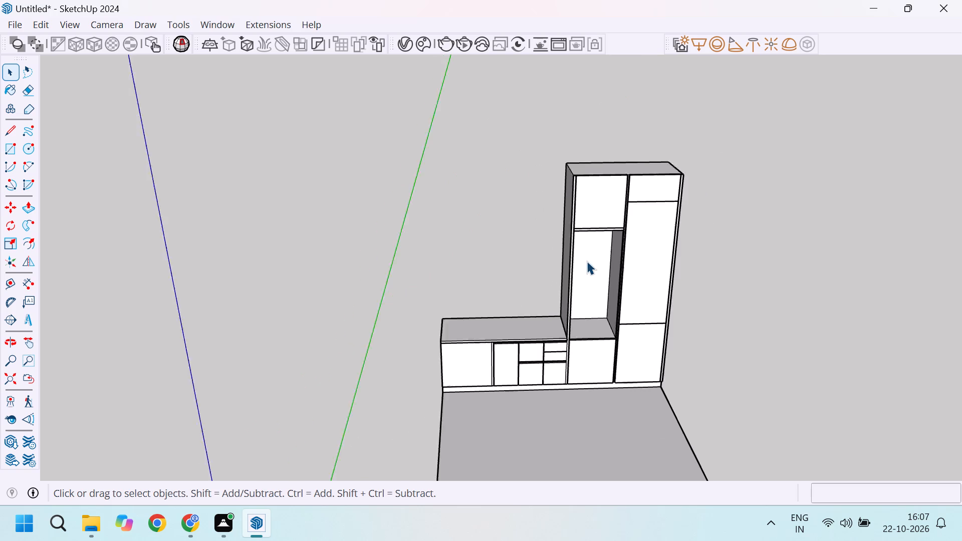
scroll(587, 261, down, 1)
scroll(480, 367, up, 4)
scroll(378, 232, down, 4)
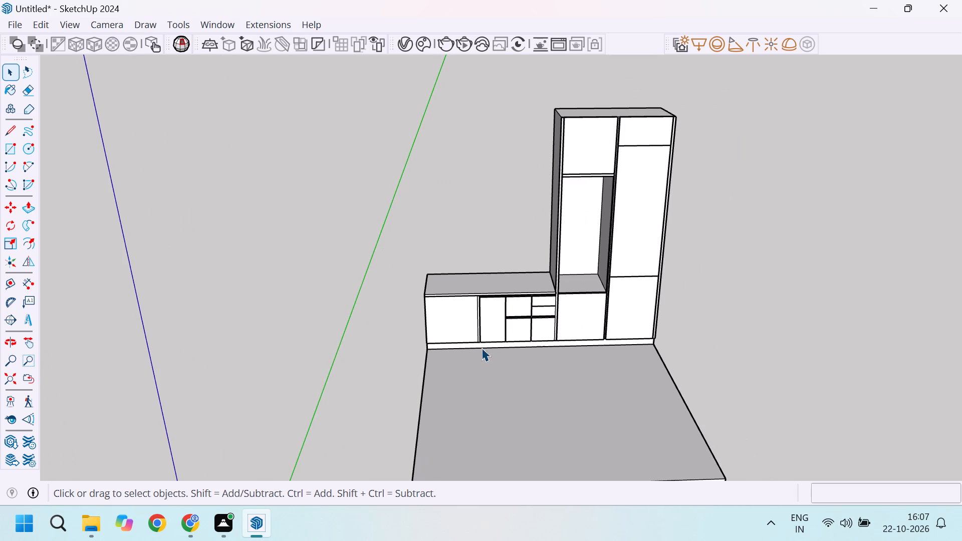
scroll(479, 289, down, 3)
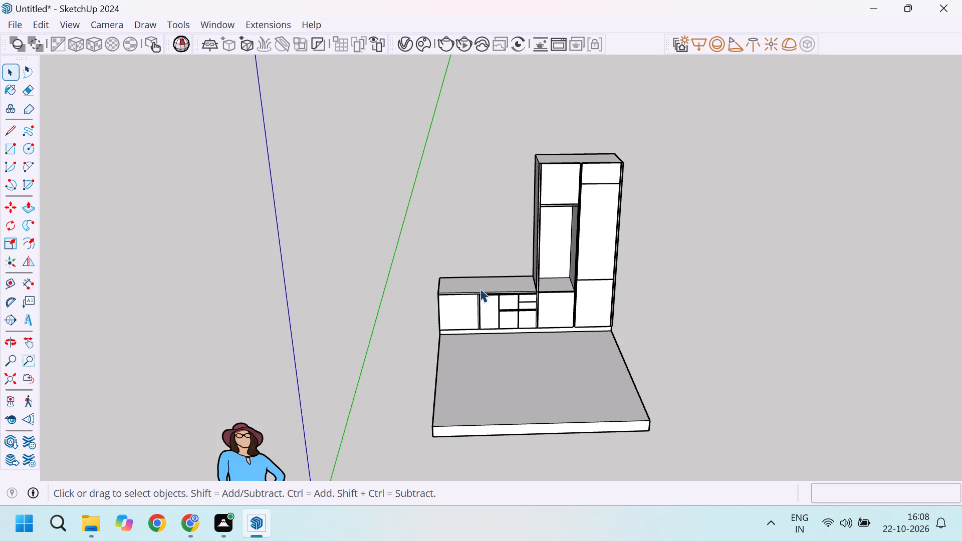
scroll(473, 304, up, 17)
scroll(678, 313, up, 5)
scroll(590, 279, up, 4)
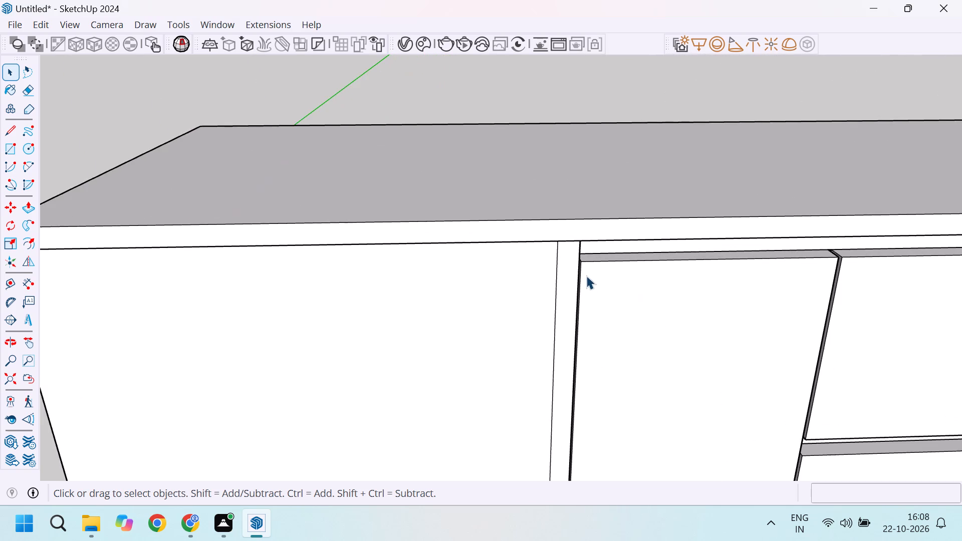
scroll(583, 280, down, 8)
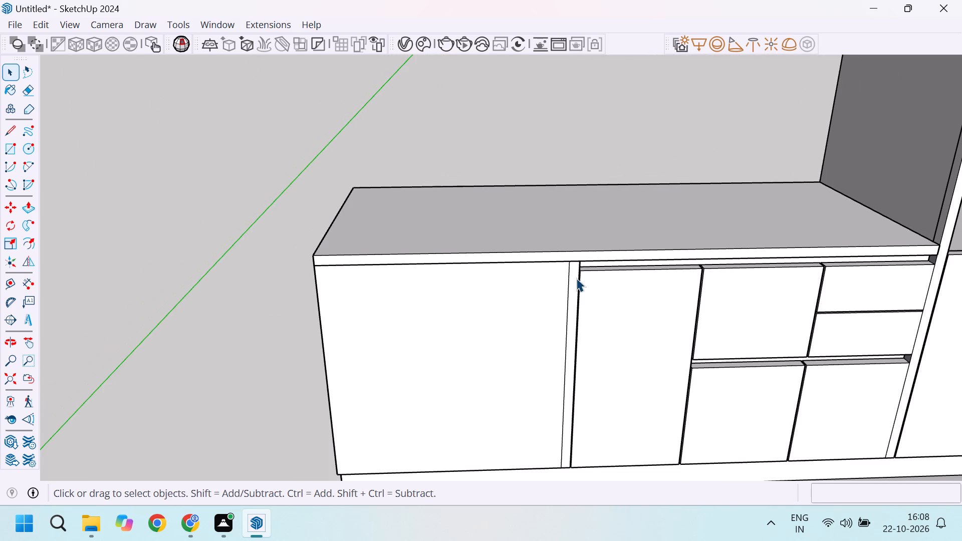
scroll(573, 275, down, 4)
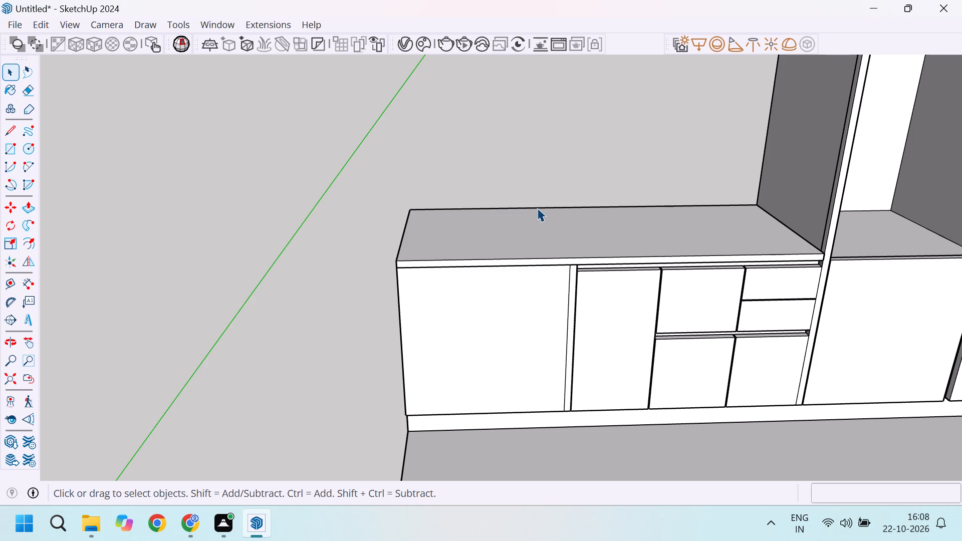
scroll(537, 208, down, 12)
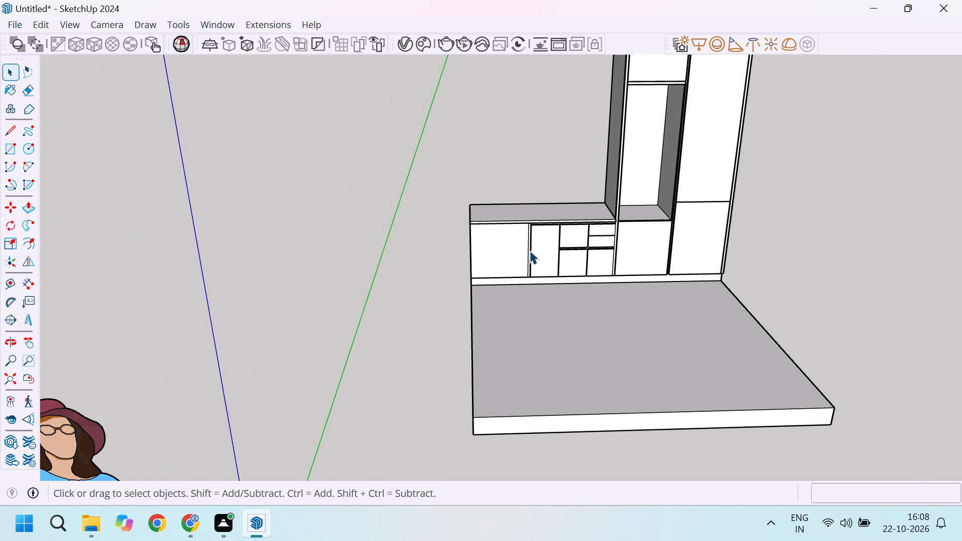
middle_drag(520, 353, 458, 353)
scroll(462, 303, up, 5)
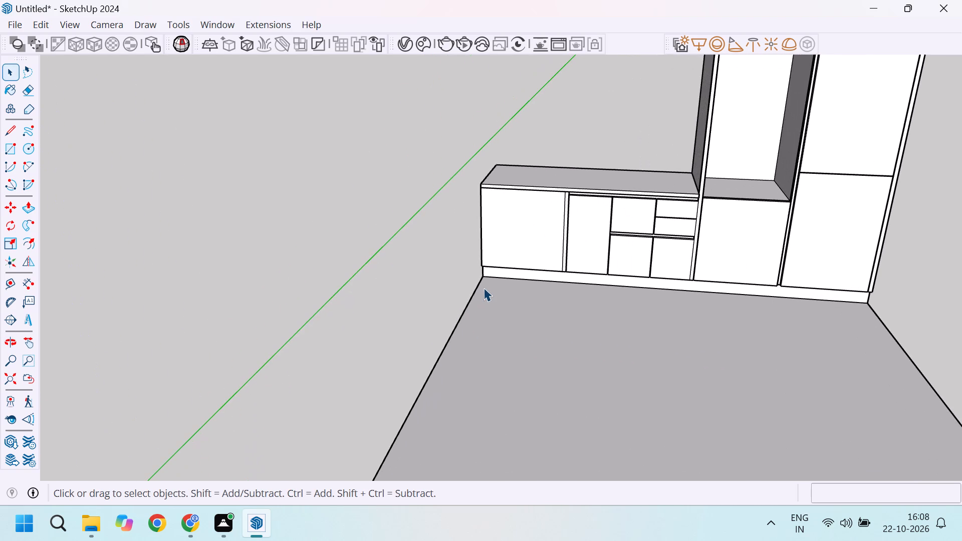
scroll(483, 288, down, 5)
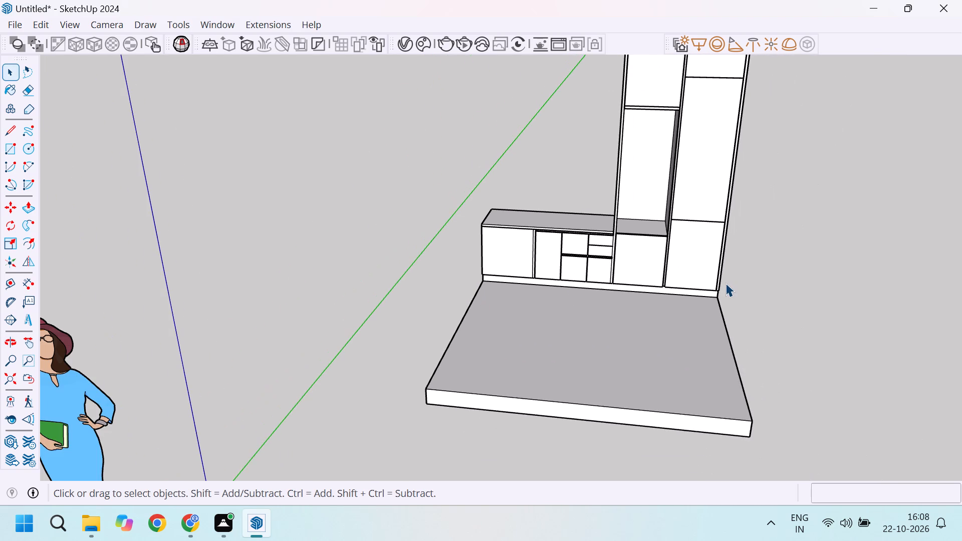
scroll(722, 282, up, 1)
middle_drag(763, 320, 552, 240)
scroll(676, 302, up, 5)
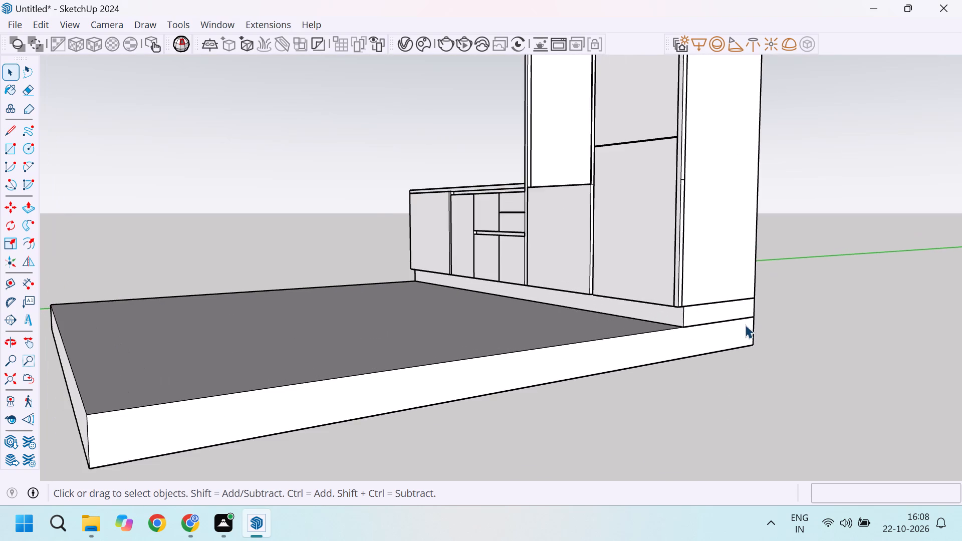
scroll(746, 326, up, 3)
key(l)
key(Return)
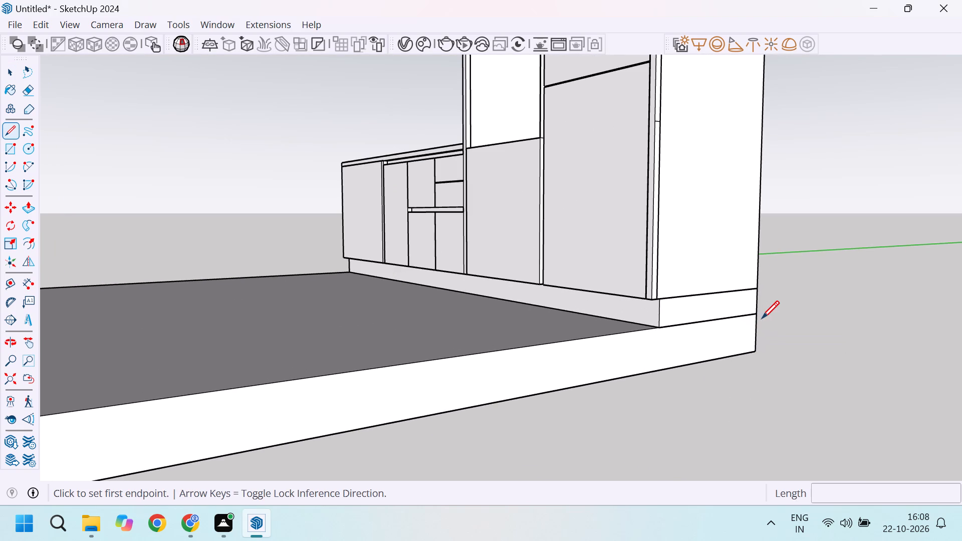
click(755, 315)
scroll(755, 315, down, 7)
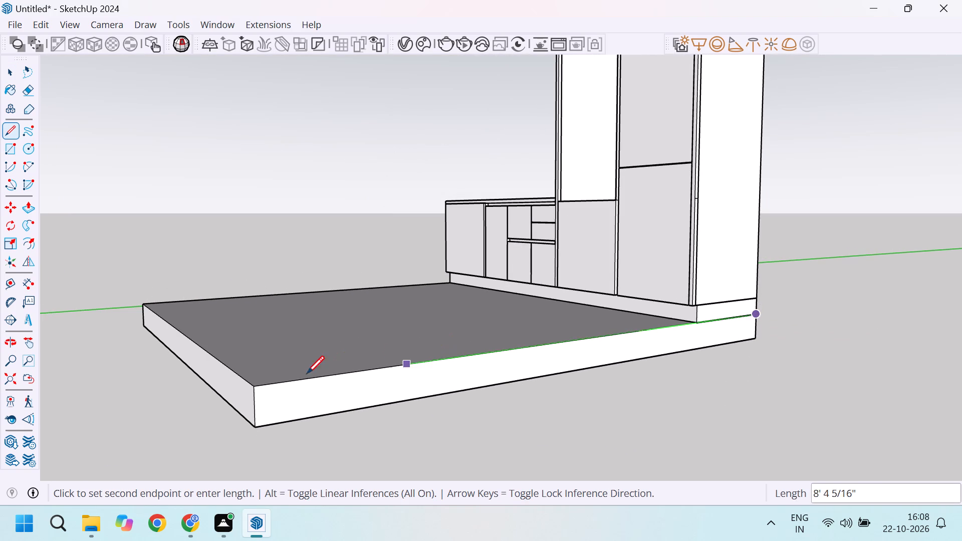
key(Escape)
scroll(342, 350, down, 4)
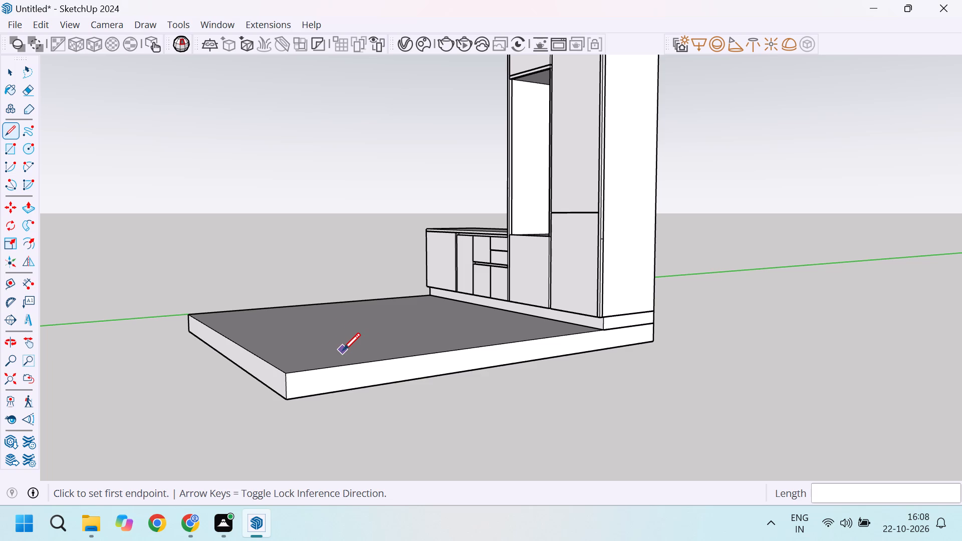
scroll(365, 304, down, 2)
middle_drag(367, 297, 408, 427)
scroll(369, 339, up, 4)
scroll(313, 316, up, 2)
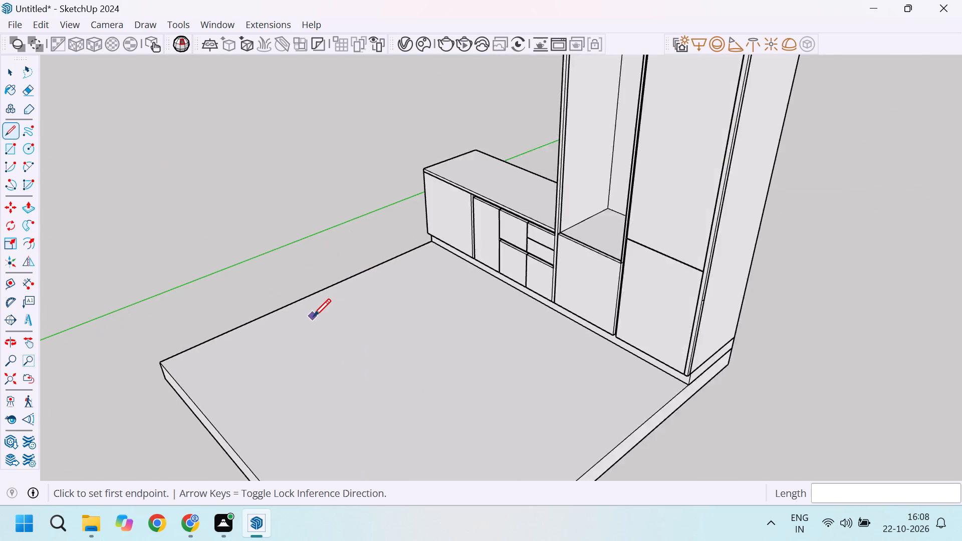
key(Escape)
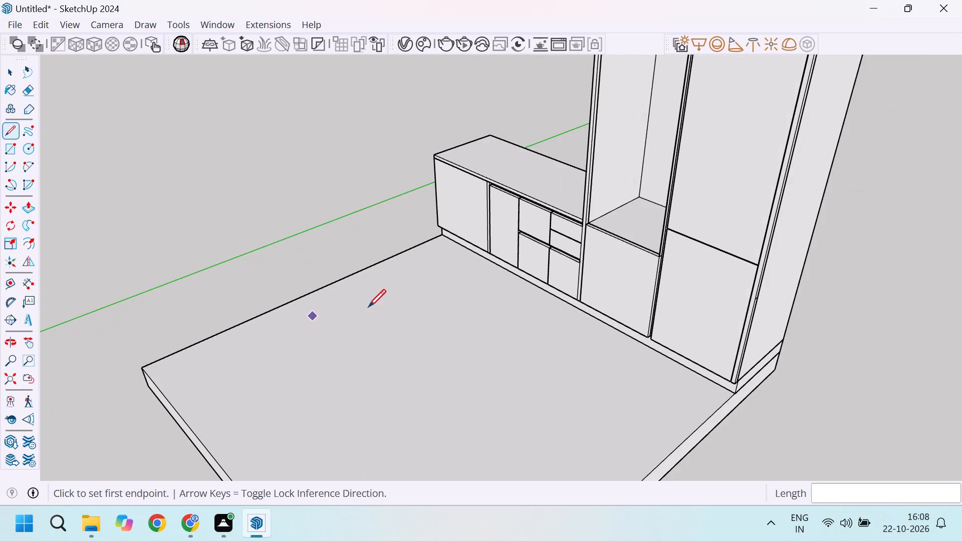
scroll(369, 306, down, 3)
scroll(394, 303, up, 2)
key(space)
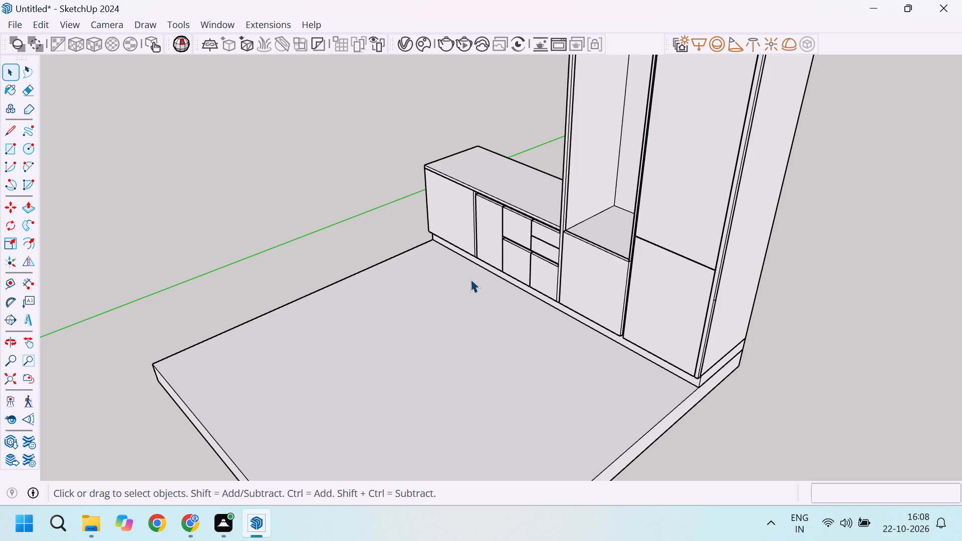
Examine the lower cabinet's base and plinth where they meet the floor slab.
scroll(462, 262, up, 7)
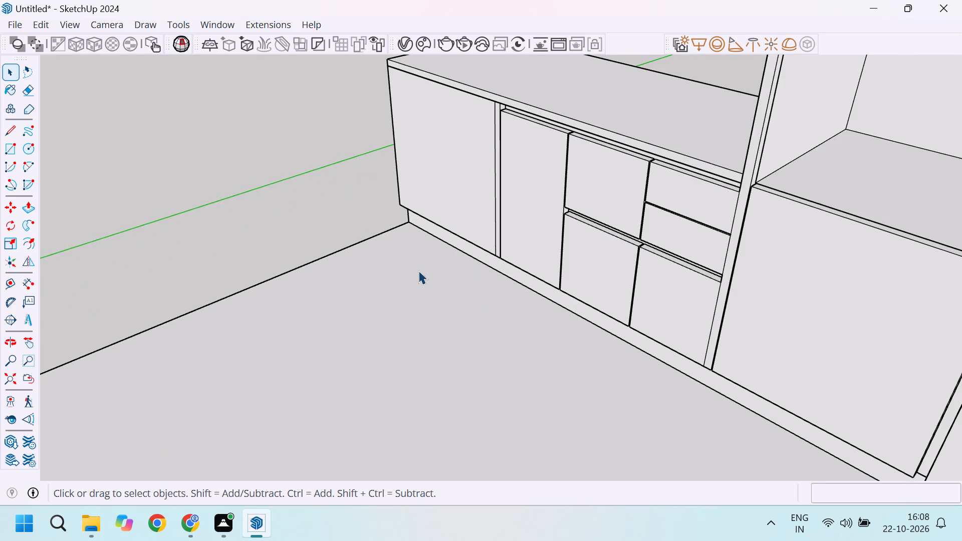
scroll(475, 104, up, 2)
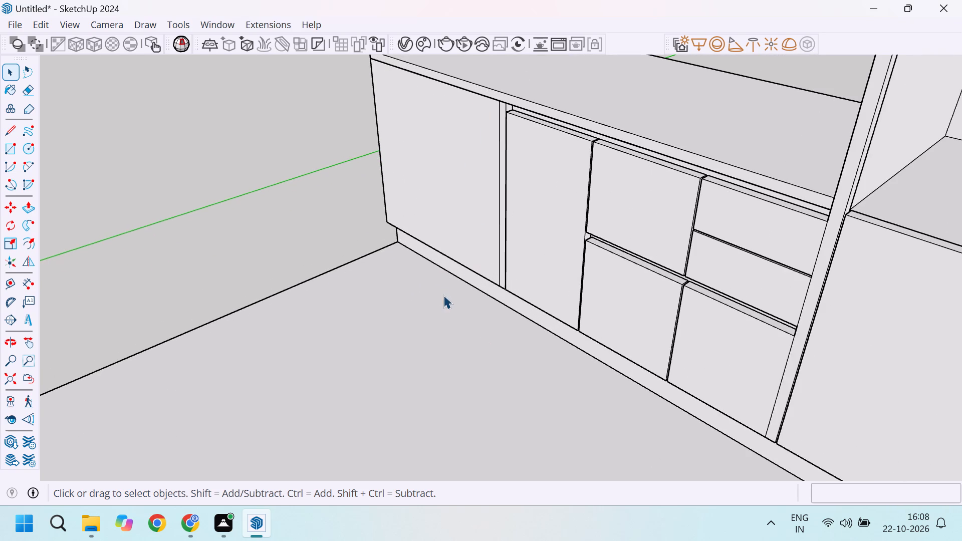
middle_drag(454, 299, 628, 197)
scroll(489, 254, up, 4)
scroll(517, 275, down, 9)
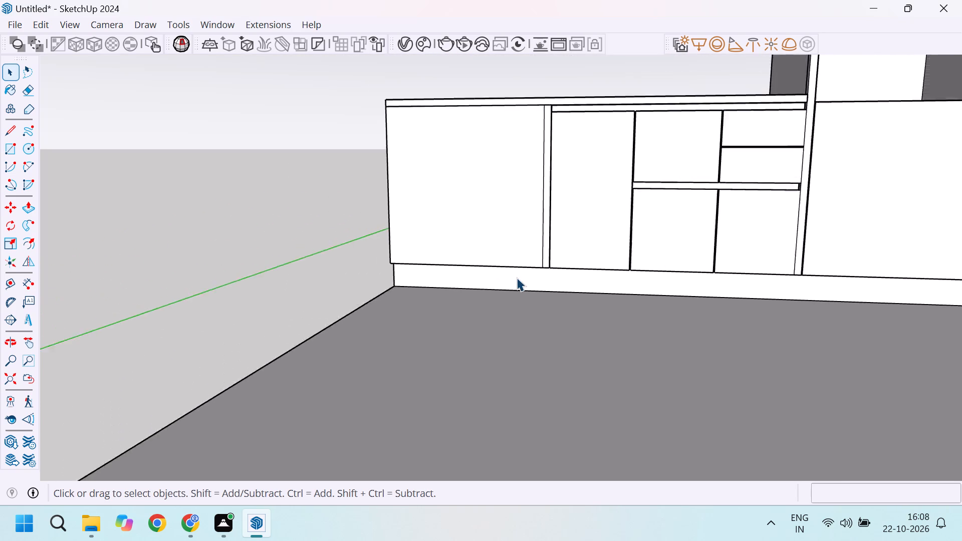
scroll(517, 278, down, 3)
scroll(455, 282, down, 4)
middle_drag(456, 295, 400, 395)
scroll(351, 397, up, 3)
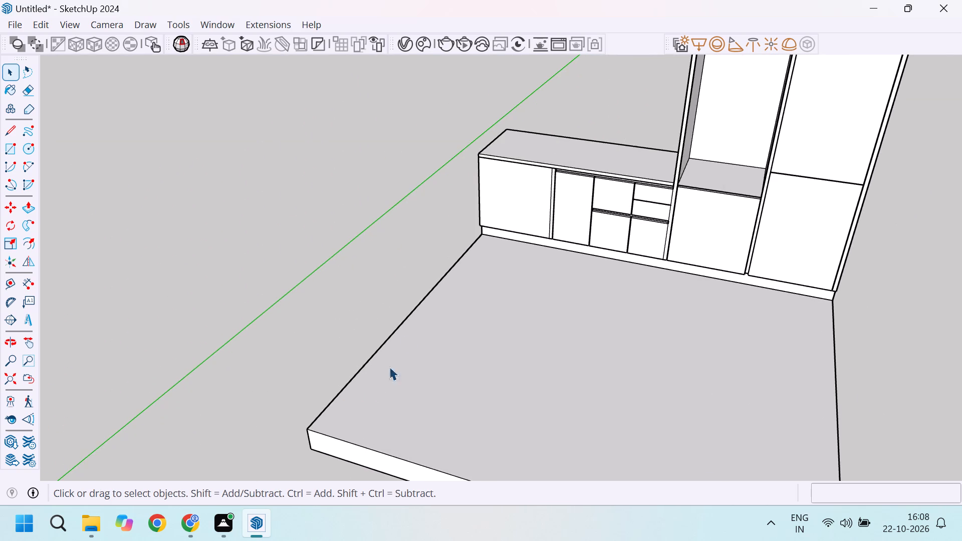
scroll(472, 224, up, 6)
scroll(506, 237, down, 4)
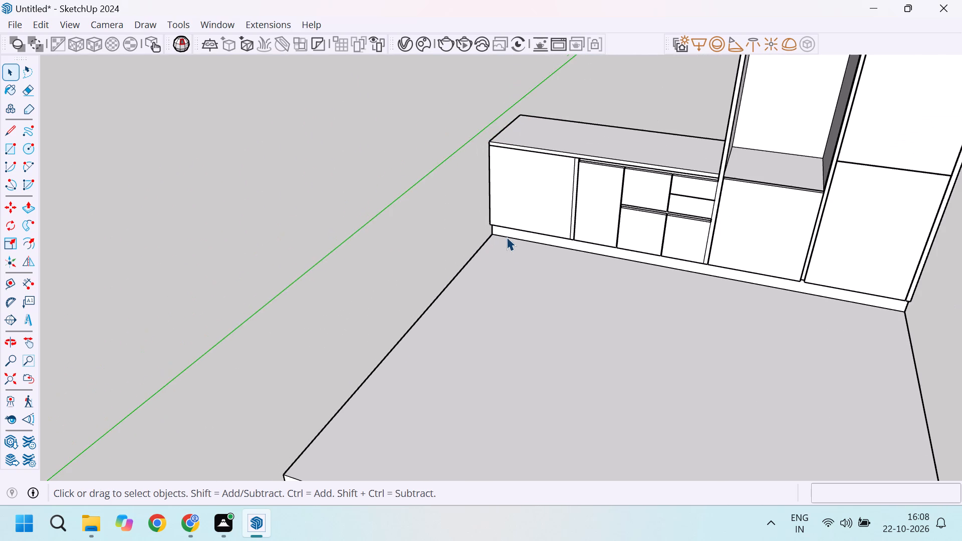
Draw a 2' by 8' rectangle on the floor slab from the outer back corner of the lower cabinet's plinth along the slab's edge.
middle_drag(454, 288, 733, 286)
scroll(515, 274, up, 4)
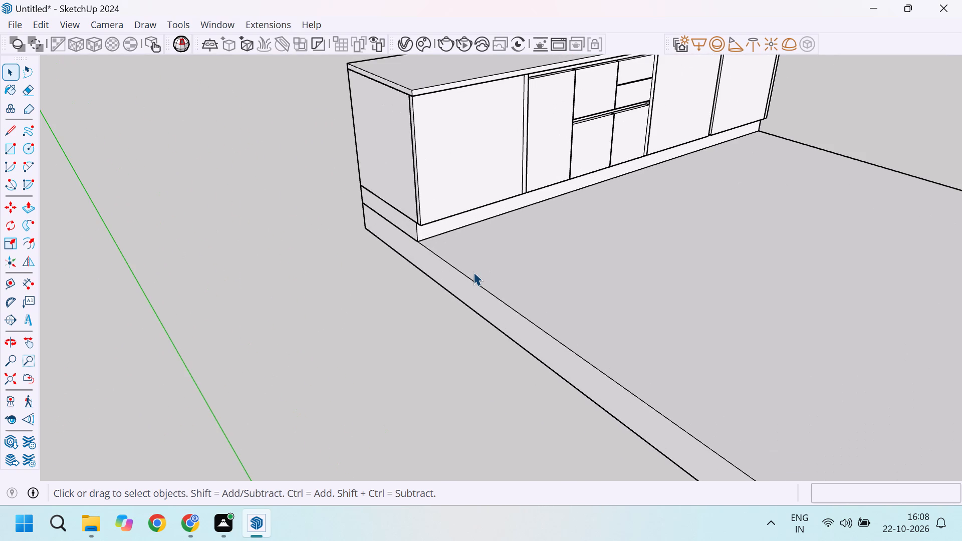
key(r)
scroll(353, 232, up, 3)
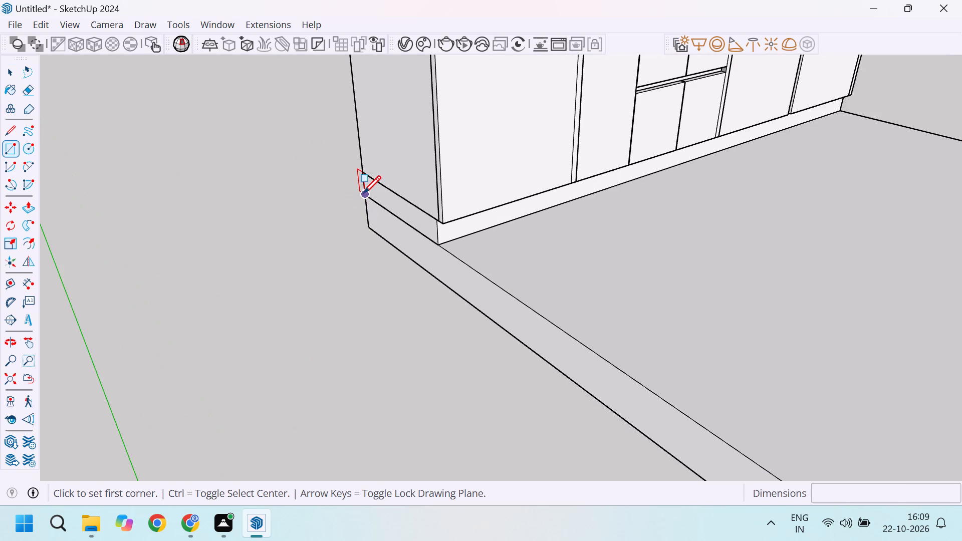
drag(365, 195, 367, 200)
scroll(534, 294, down, 12)
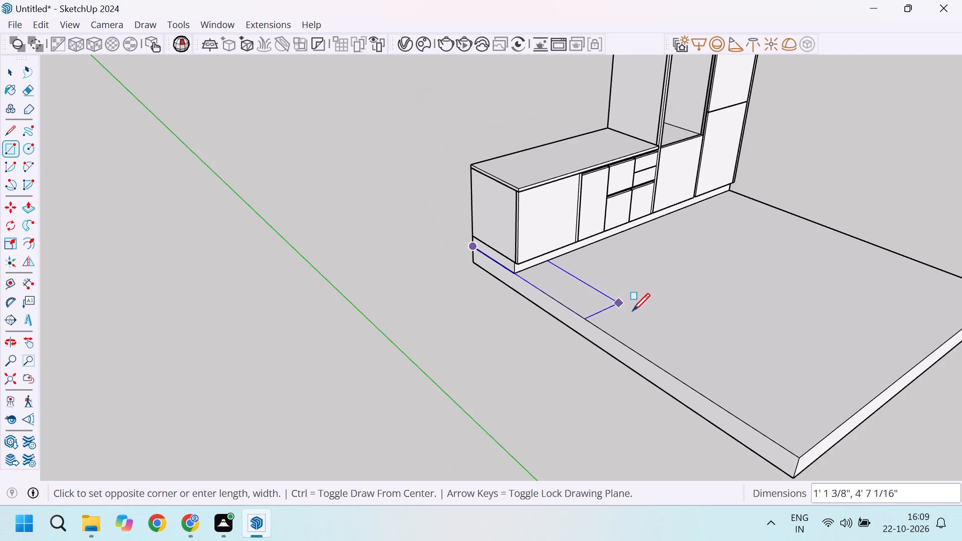
scroll(651, 321, down, 5)
scroll(683, 334, up, 5)
middle_drag(717, 345, 562, 392)
scroll(514, 338, down, 15)
scroll(509, 377, up, 13)
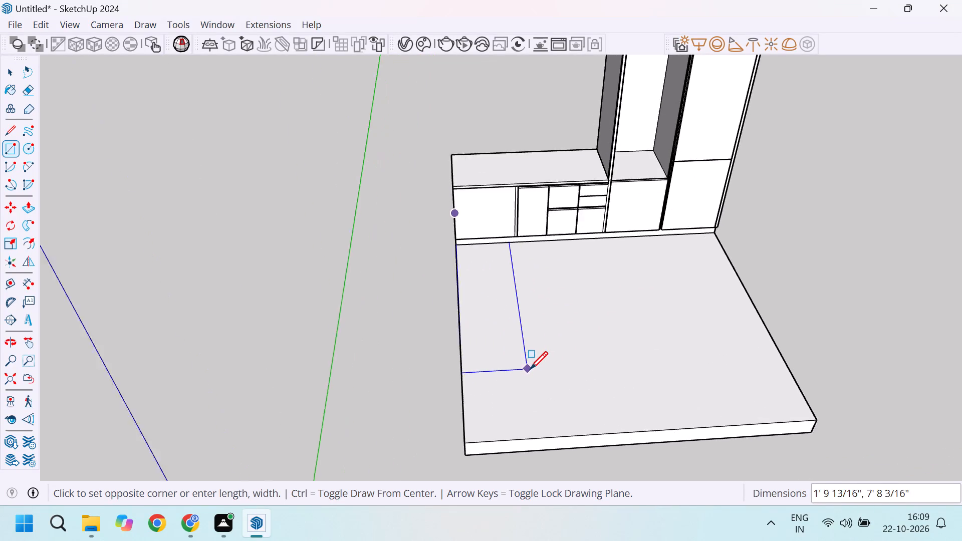
scroll(530, 369, up, 5)
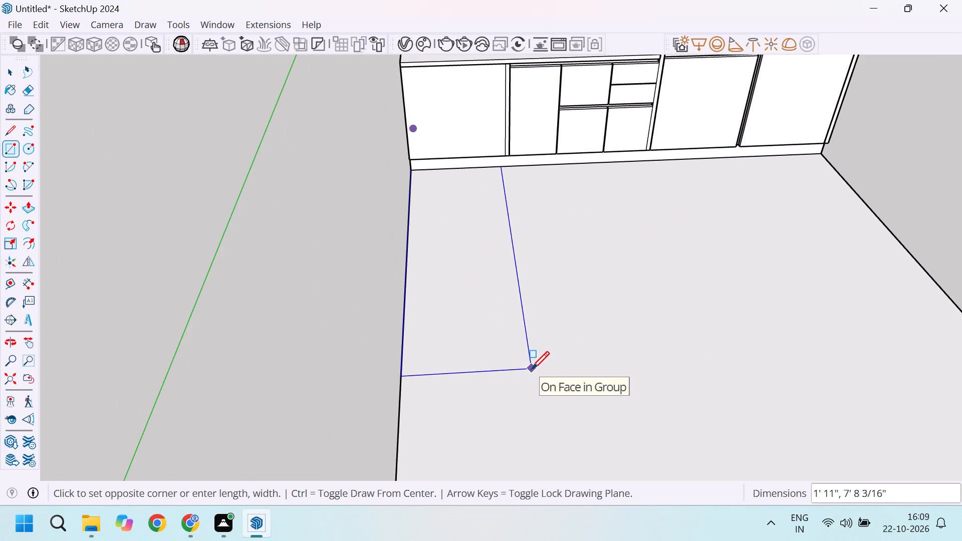
text(2',8')
key(Return)
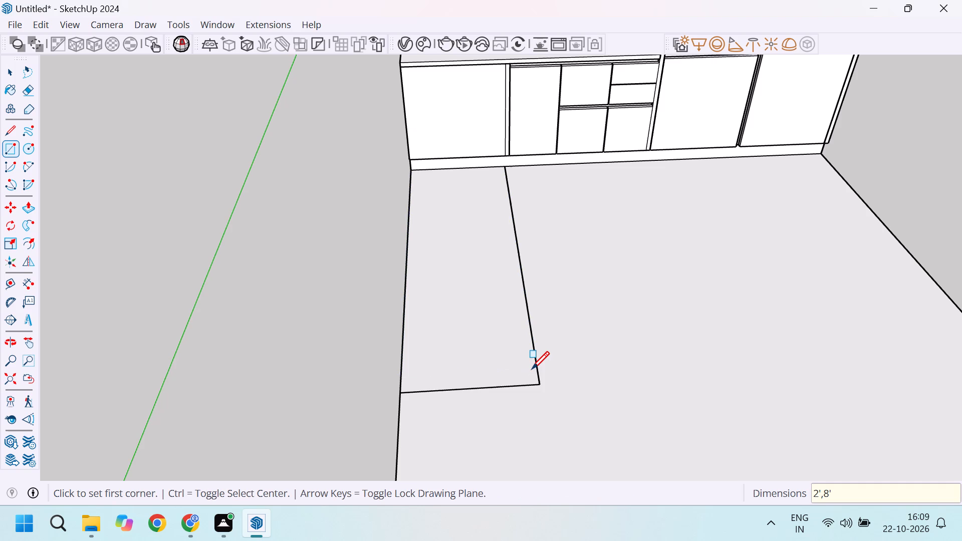
Push/Pull the 2' by 8' rectangle up 4" to form a base strip on the floor slab.
scroll(532, 369, down, 4)
middle_drag(515, 366, 446, 340)
scroll(457, 332, up, 4)
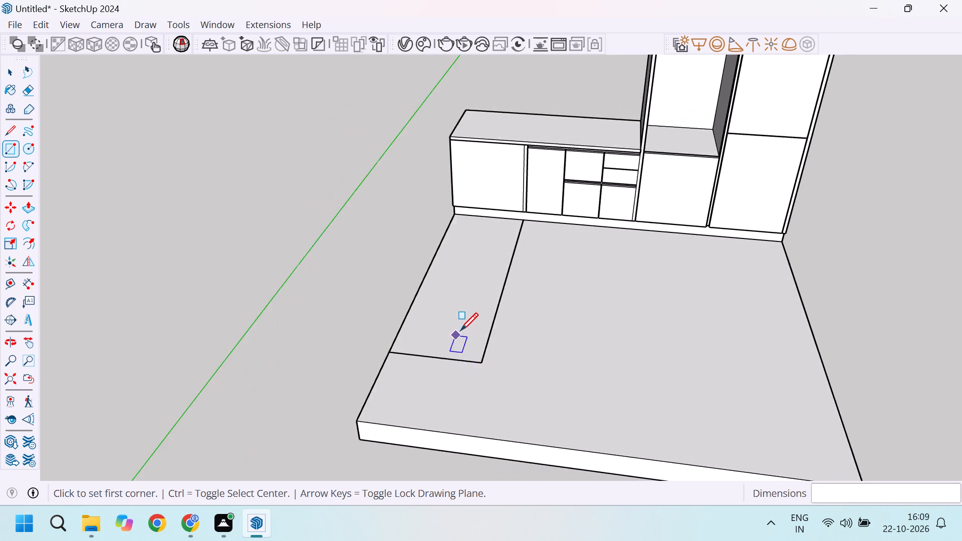
key(p)
click(466, 327)
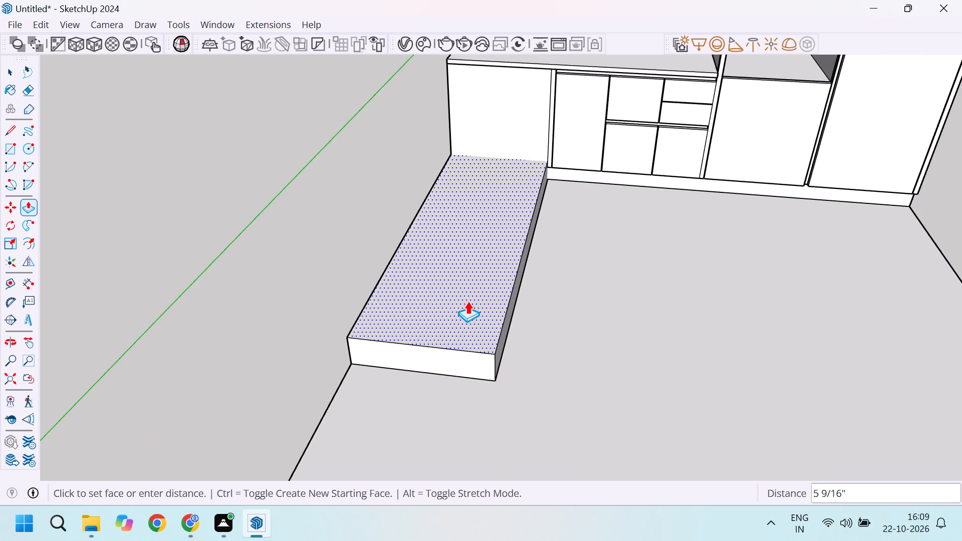
key(4)
key(Return)
key(space)
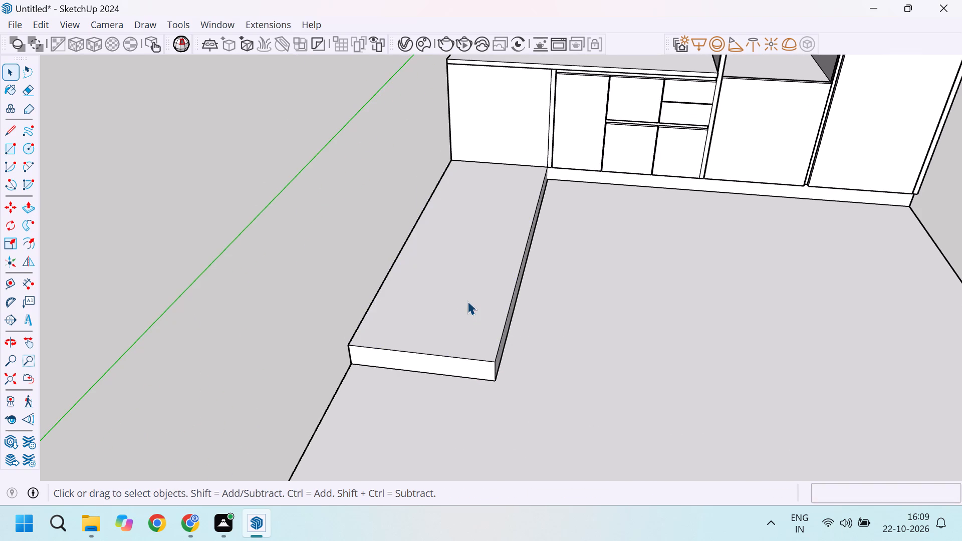
Push/Pull the base strip's end face under the lower cabinet back to the front of the cabinet's plinth.
triple_click(466, 302)
click(466, 302)
scroll(482, 311, down, 2)
middle_drag(480, 304, 754, 280)
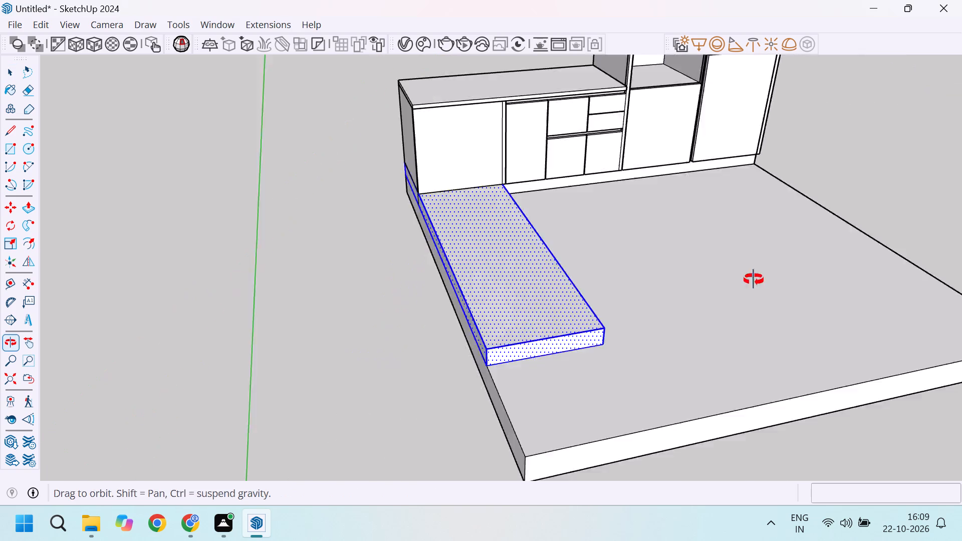
middle_drag(754, 280, 812, 268)
scroll(395, 256, up, 9)
scroll(505, 234, down, 5)
scroll(208, 218, up, 4)
middle_drag(348, 263, 691, 282)
click(357, 398)
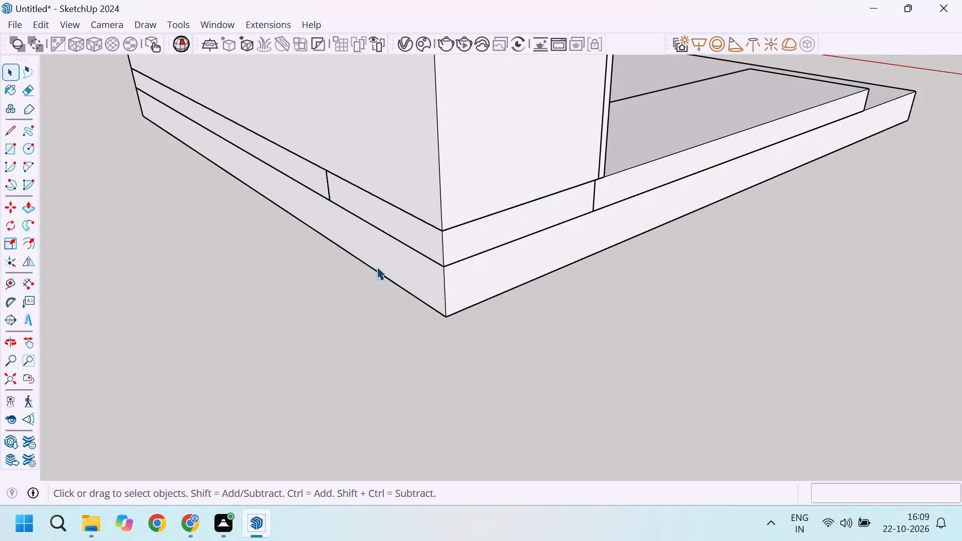
click(687, 150)
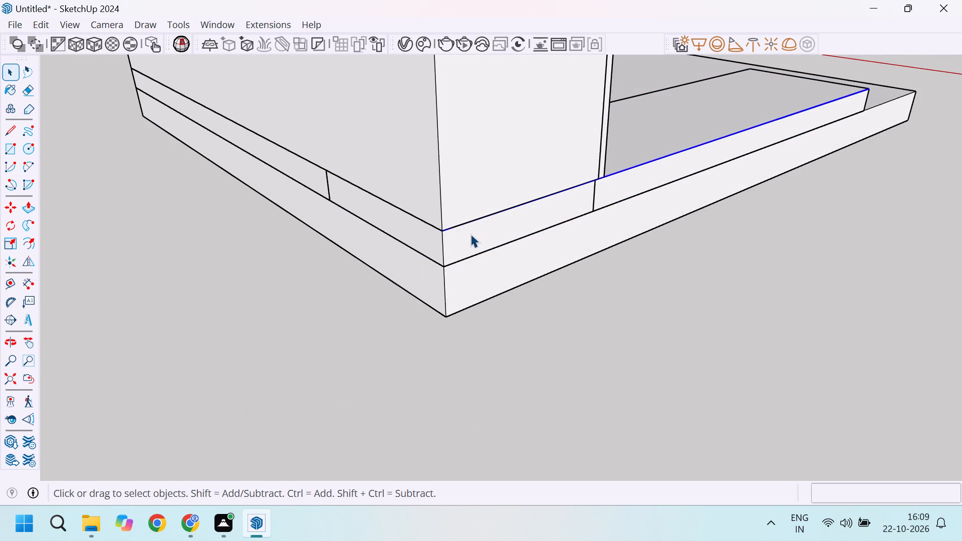
key(p)
click(420, 231)
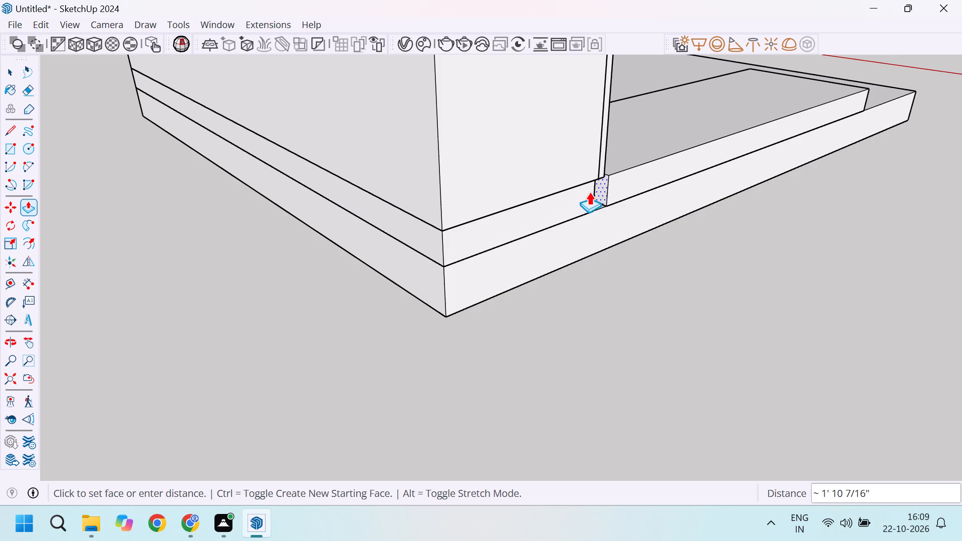
click(590, 192)
scroll(542, 221, down, 10)
key(space)
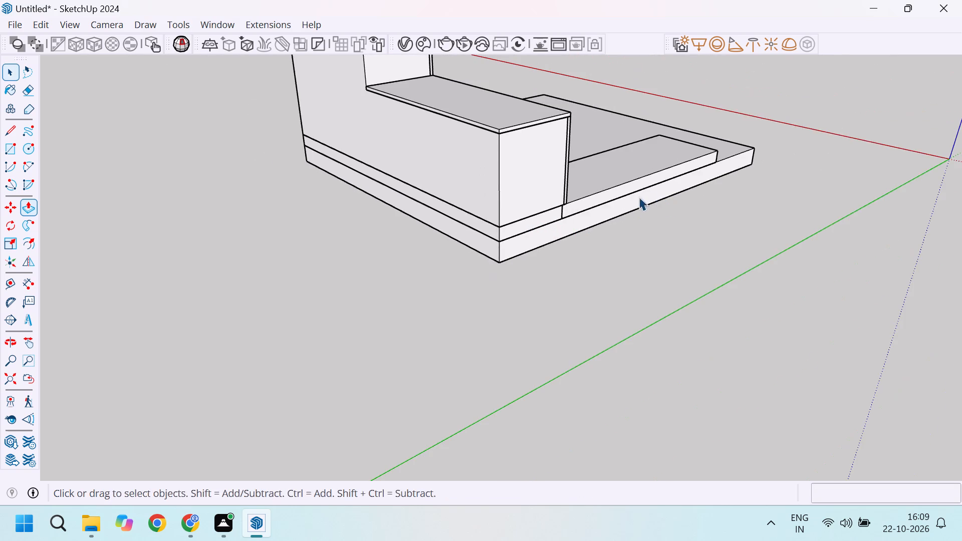
Select the whole base strip and make it a group.
middle_drag(629, 203, 77, 296)
scroll(511, 288, up, 3)
triple_click(497, 286)
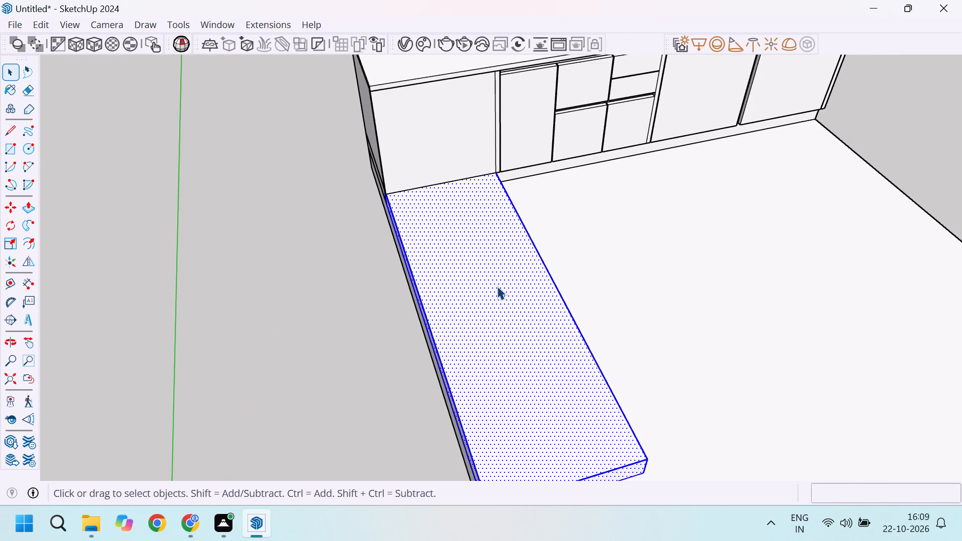
right_click(497, 286)
click(577, 142)
Copy the top face of the base strip group and paste it in place outside the group.
middle_drag(601, 341, 407, 322)
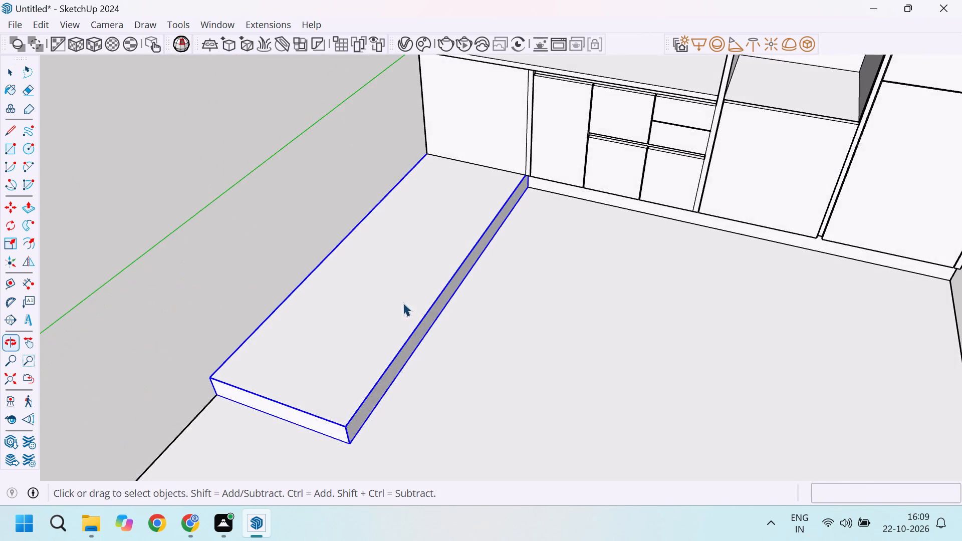
triple_click(387, 296)
click(387, 296)
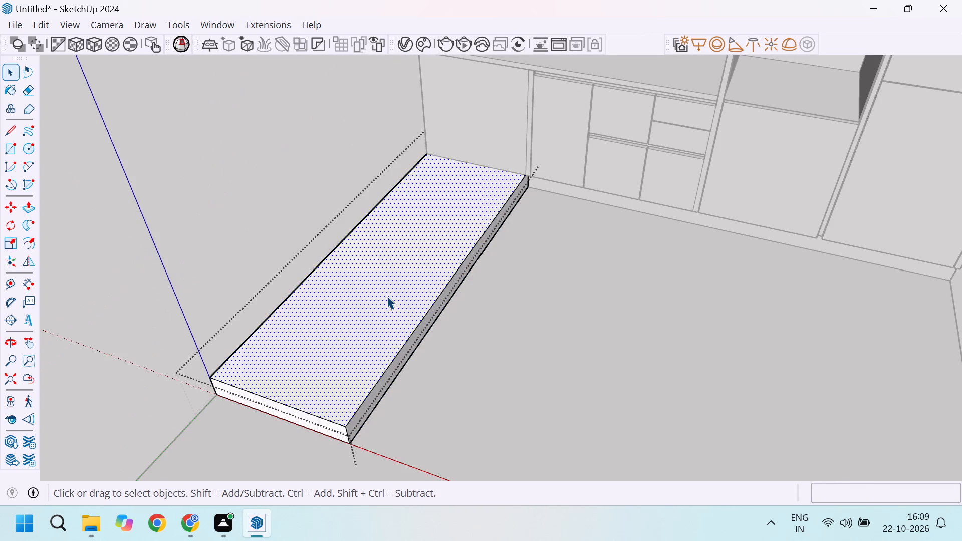
key(ctrl+c)
scroll(394, 299, down, 4)
click(316, 222)
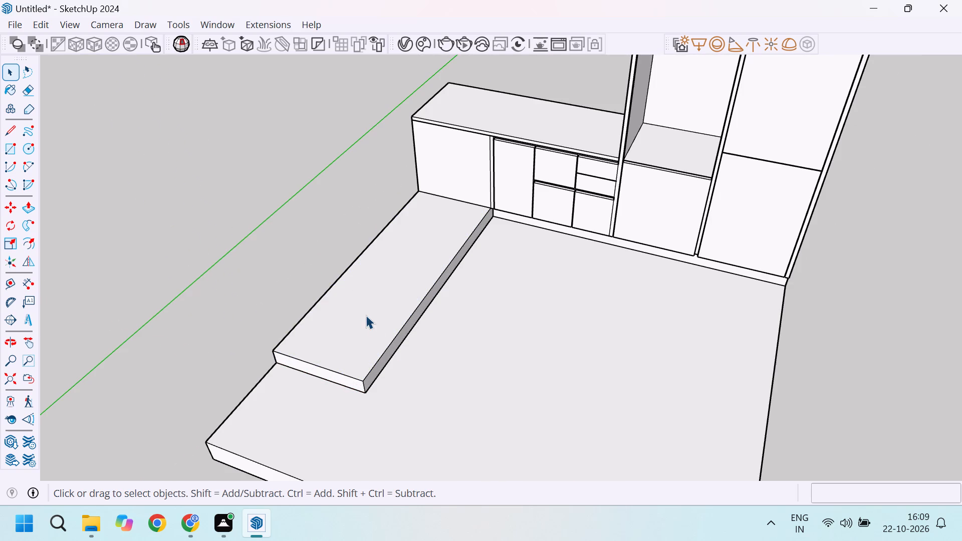
click(377, 314)
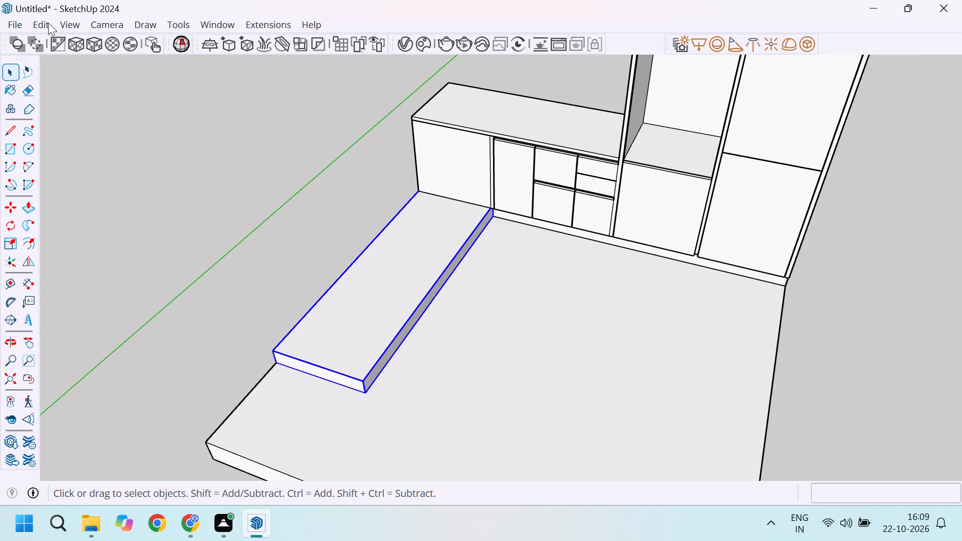
click(44, 19)
click(97, 136)
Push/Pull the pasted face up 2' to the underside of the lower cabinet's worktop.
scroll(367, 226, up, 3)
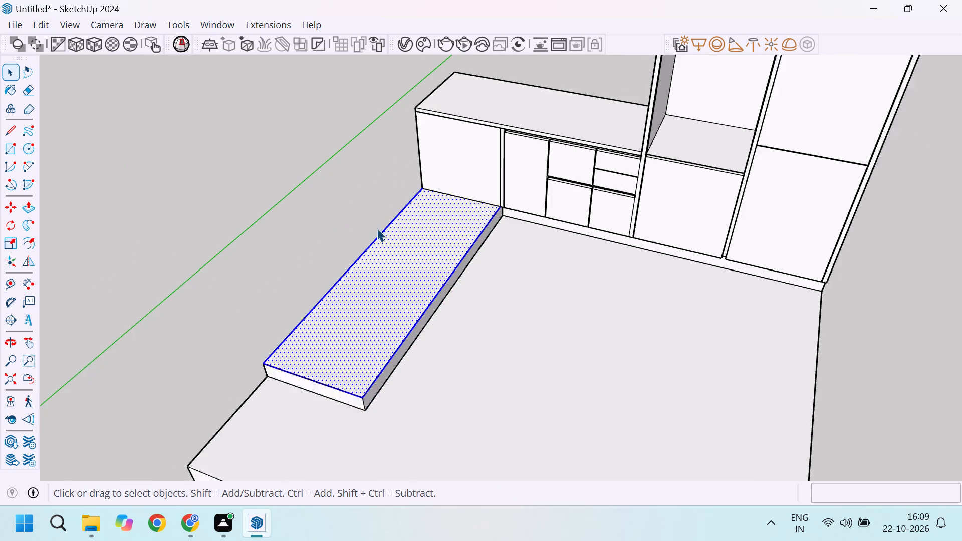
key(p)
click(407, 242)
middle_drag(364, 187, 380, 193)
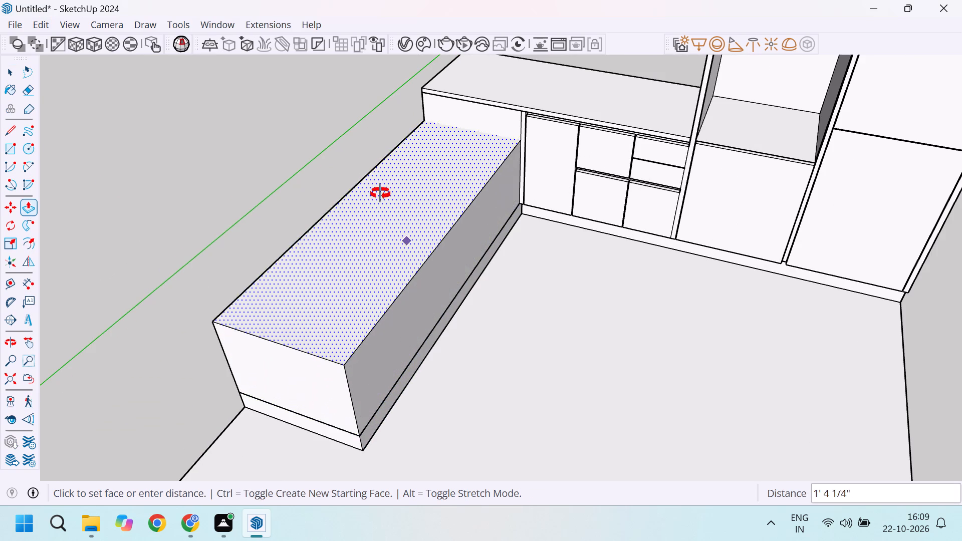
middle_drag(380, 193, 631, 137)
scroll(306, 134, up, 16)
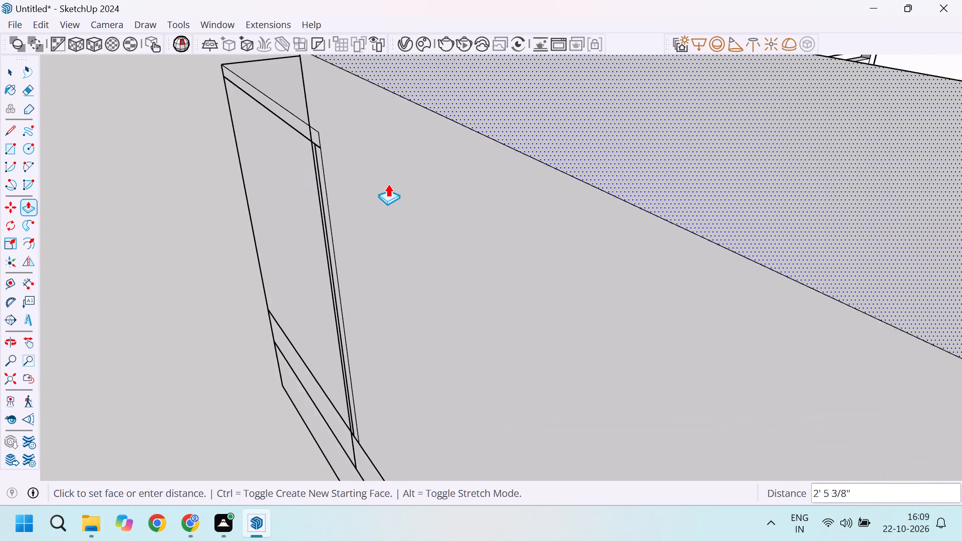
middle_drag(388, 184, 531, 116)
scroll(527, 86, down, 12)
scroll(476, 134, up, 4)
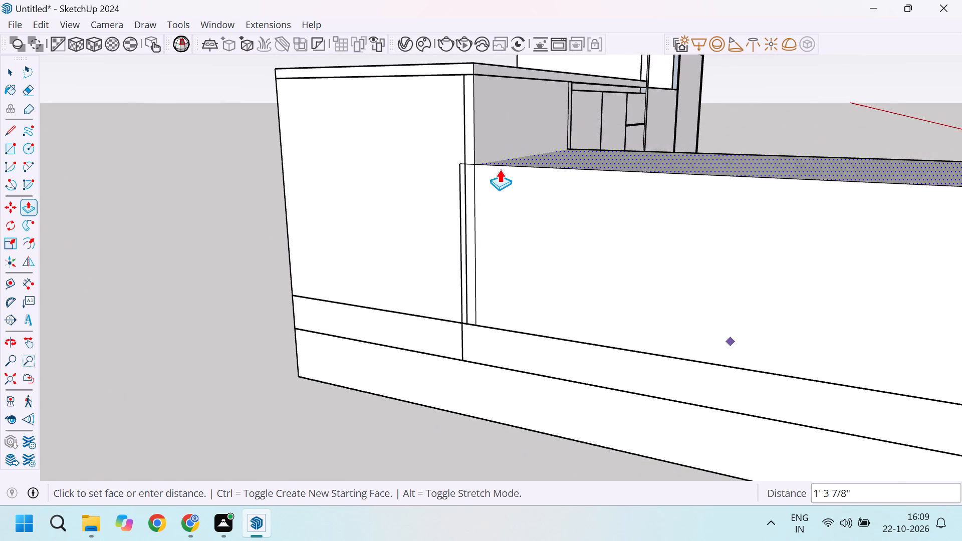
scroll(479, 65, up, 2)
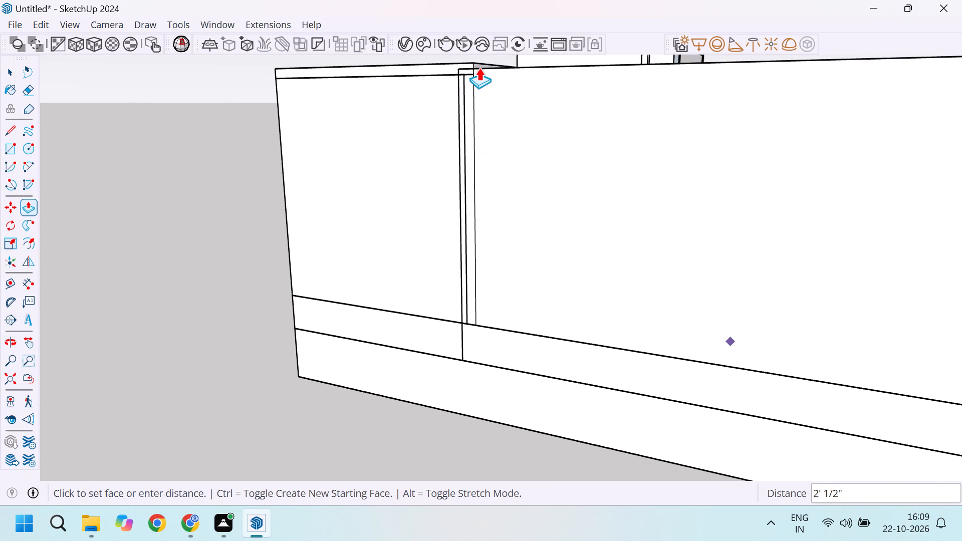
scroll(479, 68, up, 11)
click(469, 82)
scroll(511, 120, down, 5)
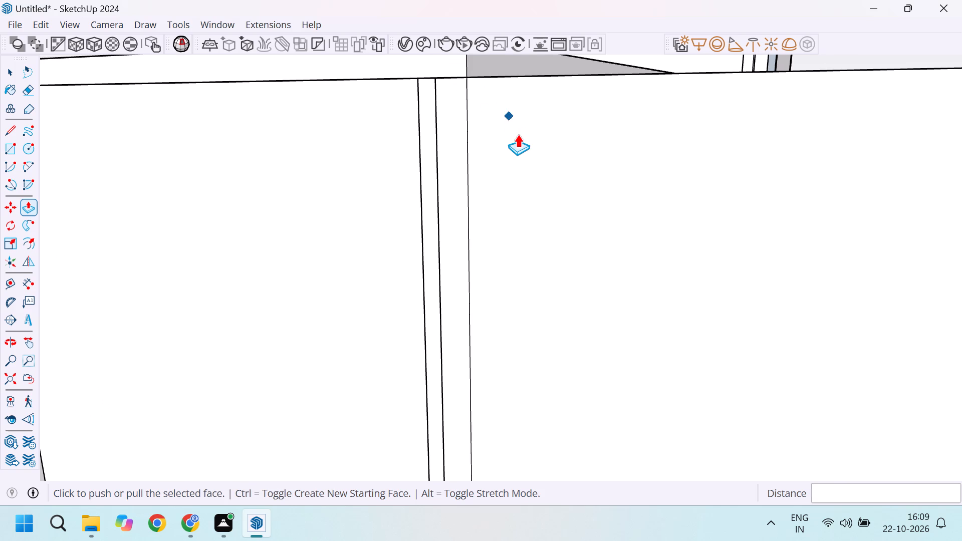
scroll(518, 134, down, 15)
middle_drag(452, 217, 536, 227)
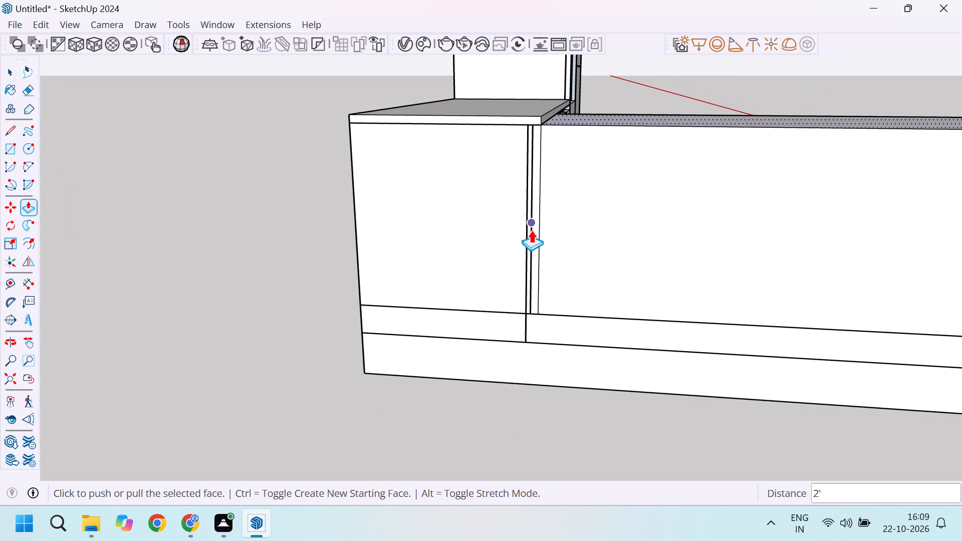
Examine how the extruded block meets the lower cabinet's end panel, front, worktop and plinth, including its hidden back edges.
key(space)
middle_drag(506, 219, 580, 242)
scroll(544, 241, up, 3)
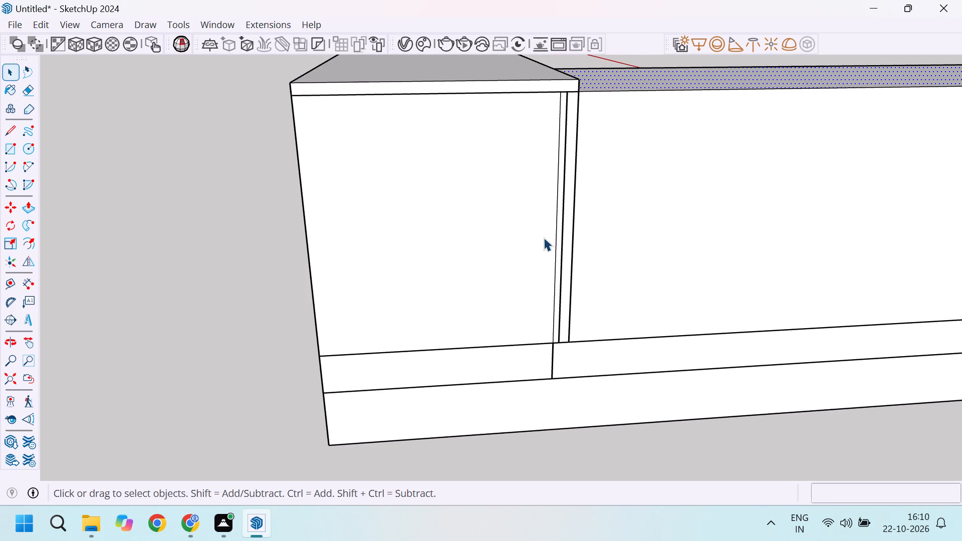
key(p)
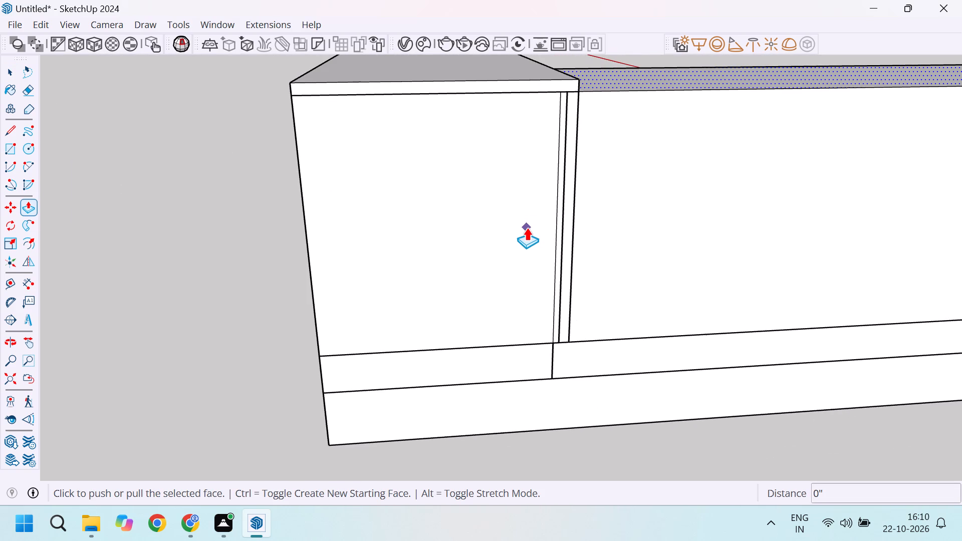
key(k)
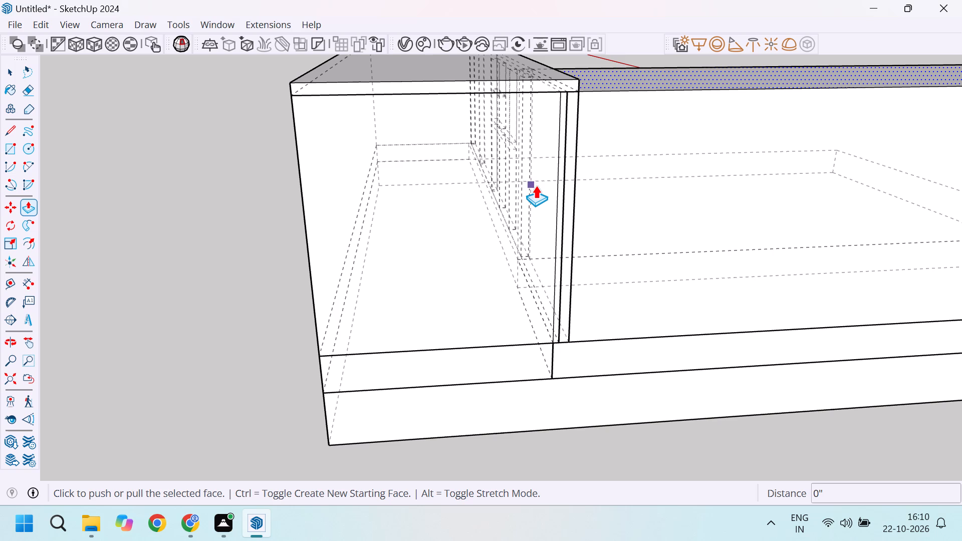
key(k)
scroll(536, 185, down, 4)
middle_drag(528, 201, 463, 254)
key(space)
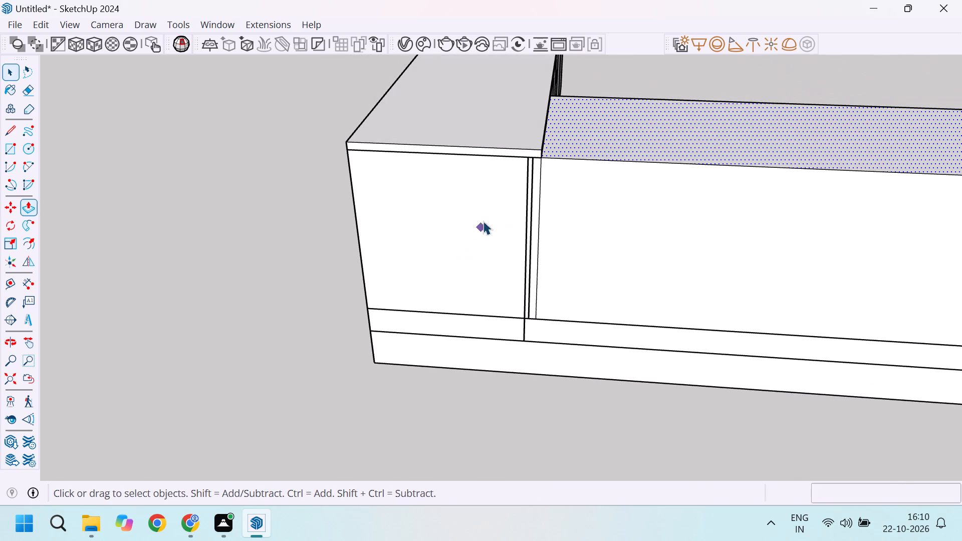
scroll(488, 216, down, 4)
middle_drag(490, 224, 111, 268)
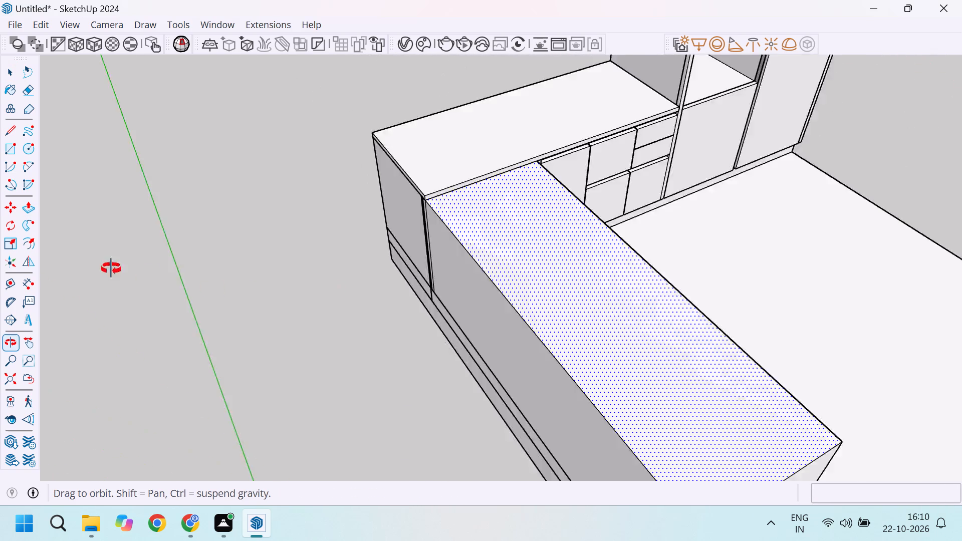
middle_drag(111, 268, 99, 263)
scroll(519, 225, down, 5)
middle_drag(408, 287, 801, 213)
scroll(458, 287, up, 7)
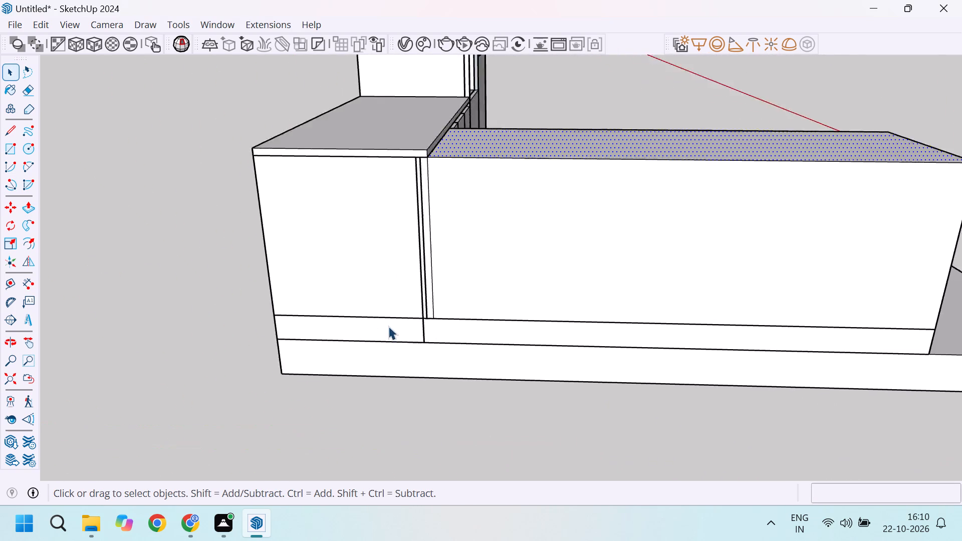
scroll(388, 326, up, 2)
middle_drag(441, 329, 633, 306)
scroll(357, 313, down, 5)
scroll(421, 217, up, 2)
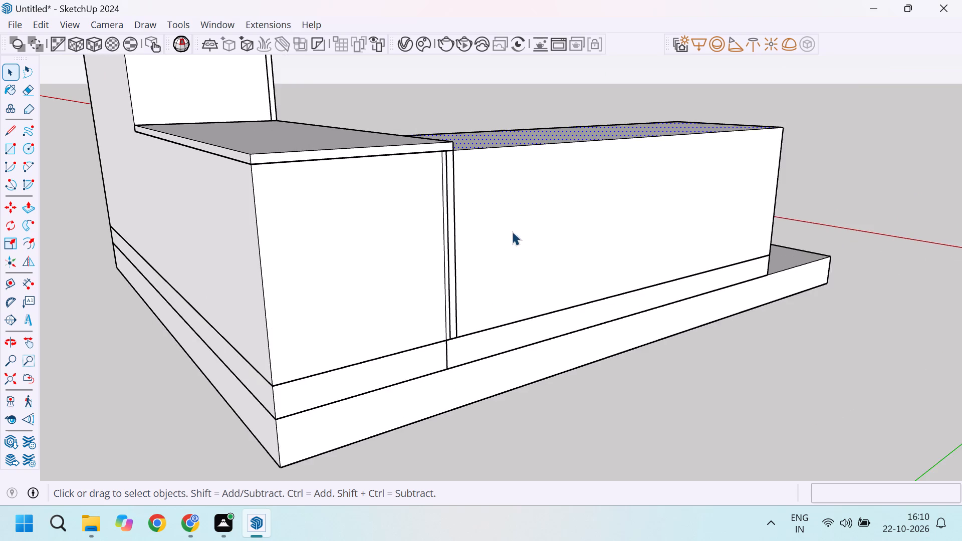
scroll(513, 231, down, 4)
middle_drag(510, 246, 270, 335)
middle_click(269, 335)
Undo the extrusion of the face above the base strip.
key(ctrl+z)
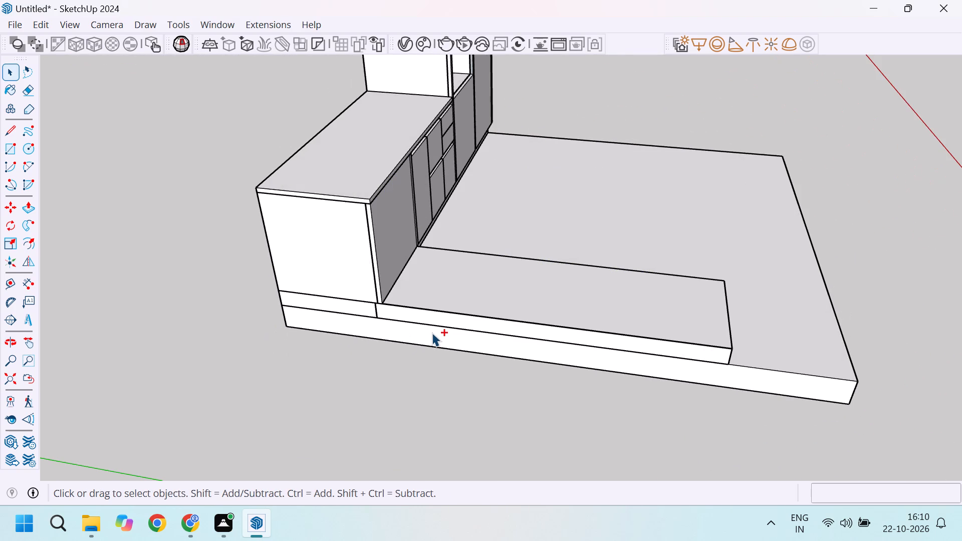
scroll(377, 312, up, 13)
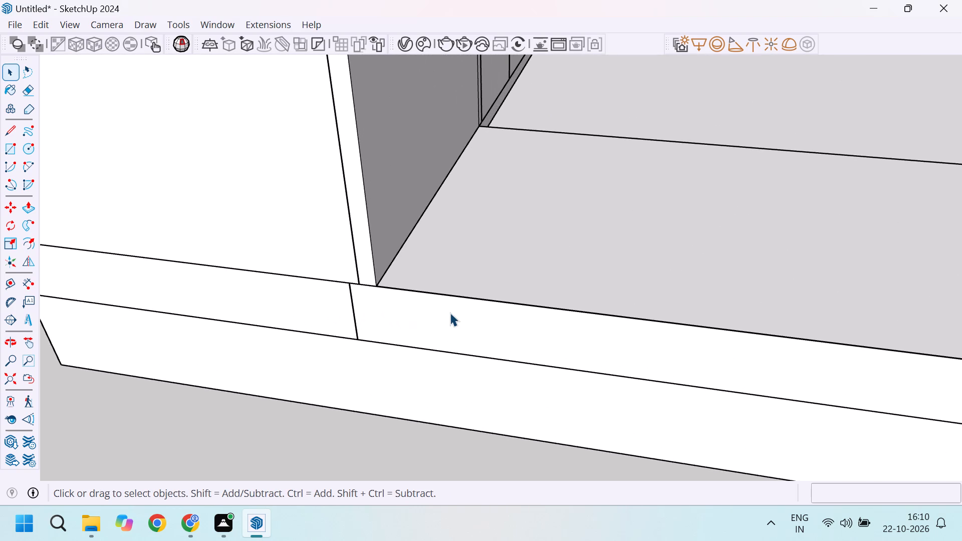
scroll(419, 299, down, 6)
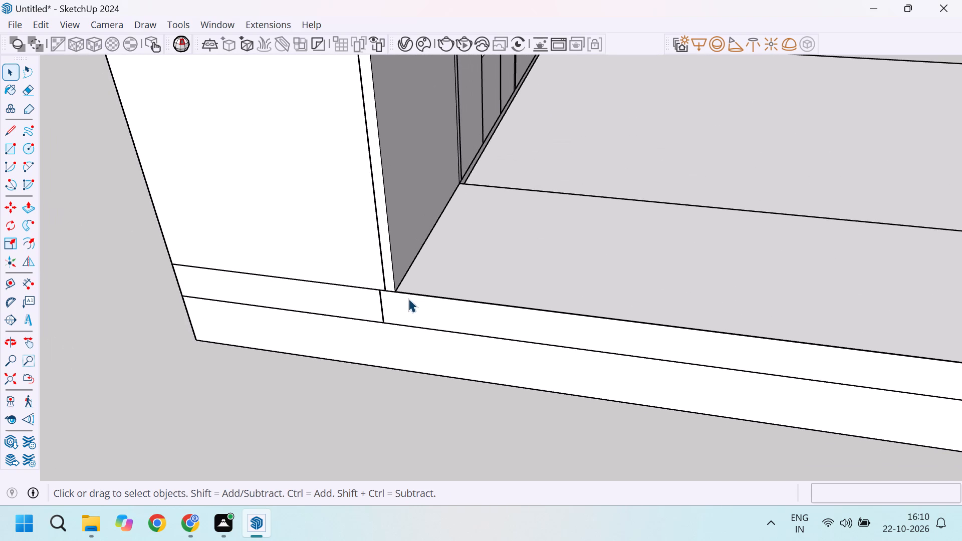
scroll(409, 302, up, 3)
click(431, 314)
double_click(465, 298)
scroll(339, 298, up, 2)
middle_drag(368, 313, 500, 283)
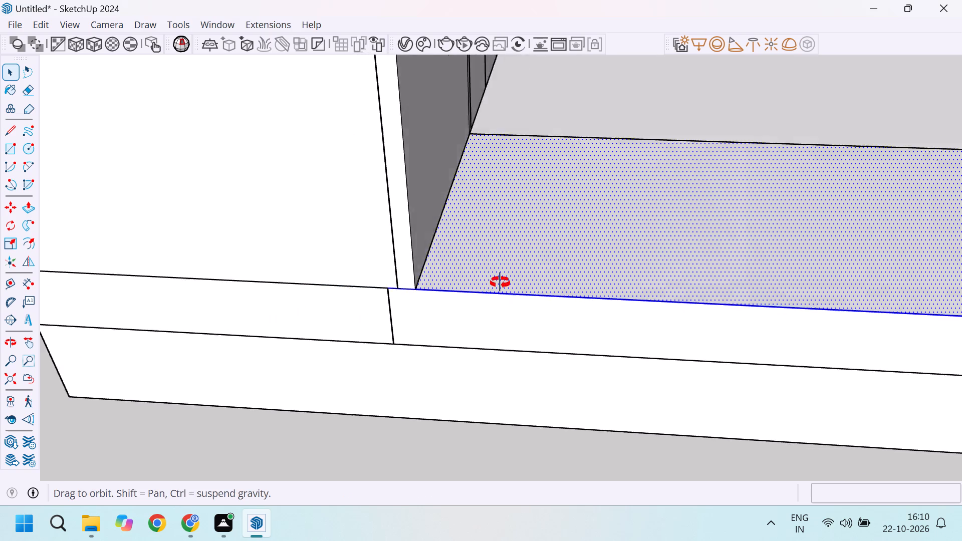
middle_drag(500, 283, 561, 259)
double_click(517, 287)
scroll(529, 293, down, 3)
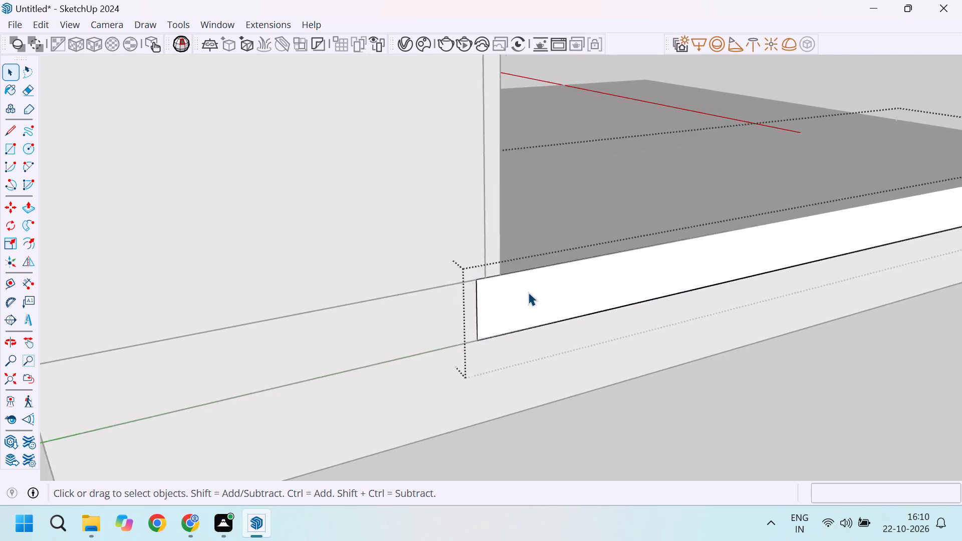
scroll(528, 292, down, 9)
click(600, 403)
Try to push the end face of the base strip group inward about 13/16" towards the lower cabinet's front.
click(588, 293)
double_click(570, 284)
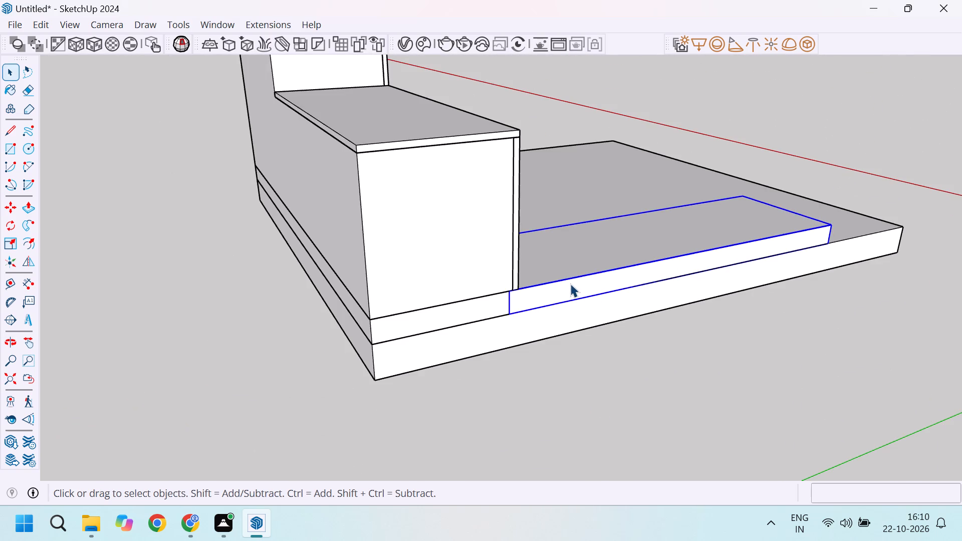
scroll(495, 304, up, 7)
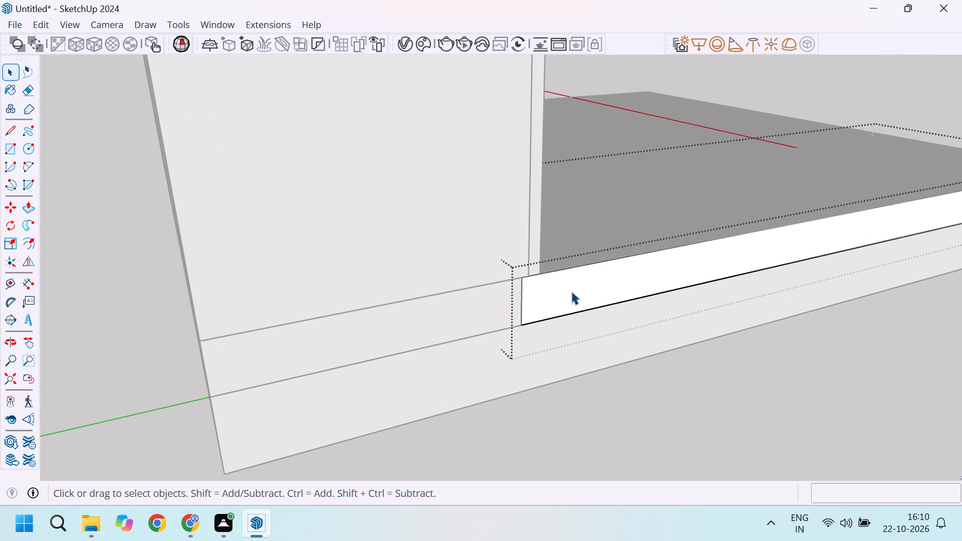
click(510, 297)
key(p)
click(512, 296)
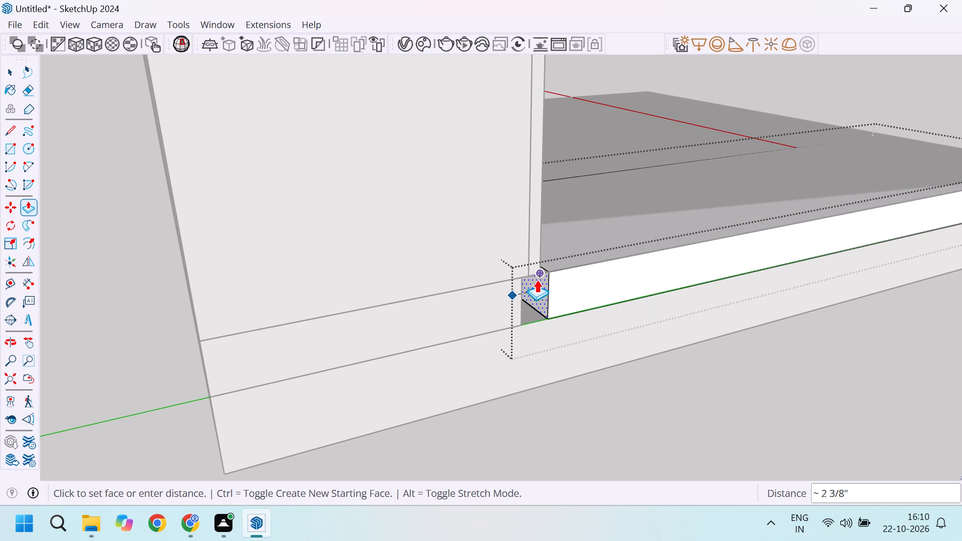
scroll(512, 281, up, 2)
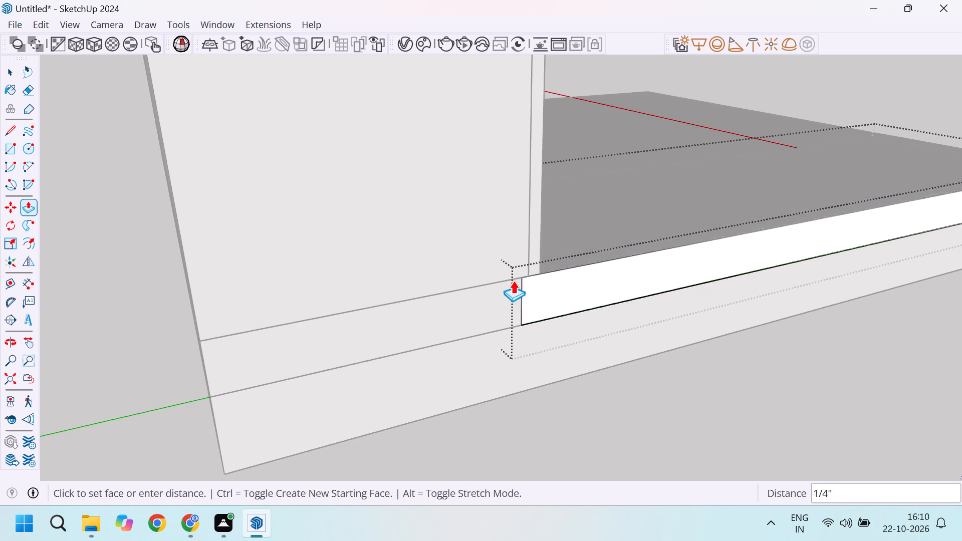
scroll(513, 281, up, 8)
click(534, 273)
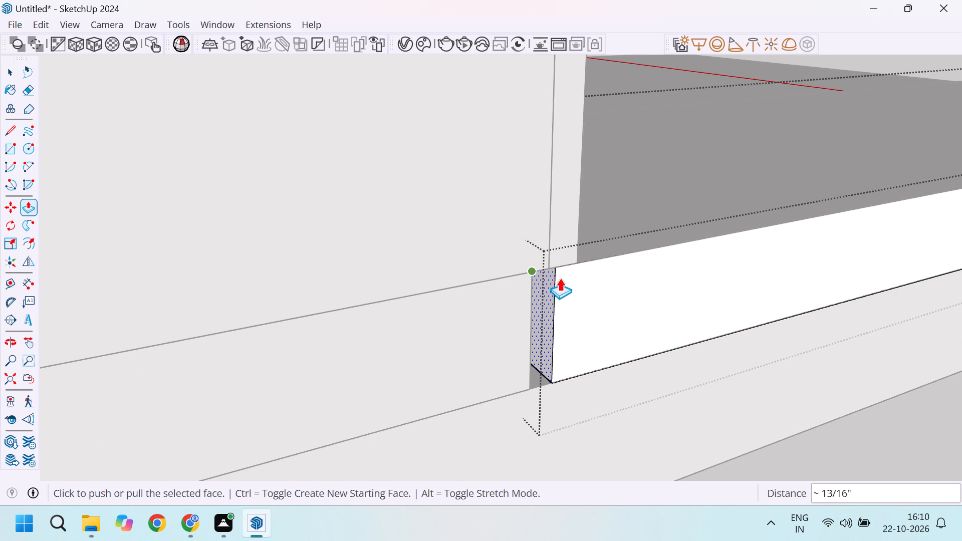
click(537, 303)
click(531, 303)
Examine where the base strip's end meets the lower cabinet's end panel and front, and leave the strip group.
scroll(421, 311, down, 3)
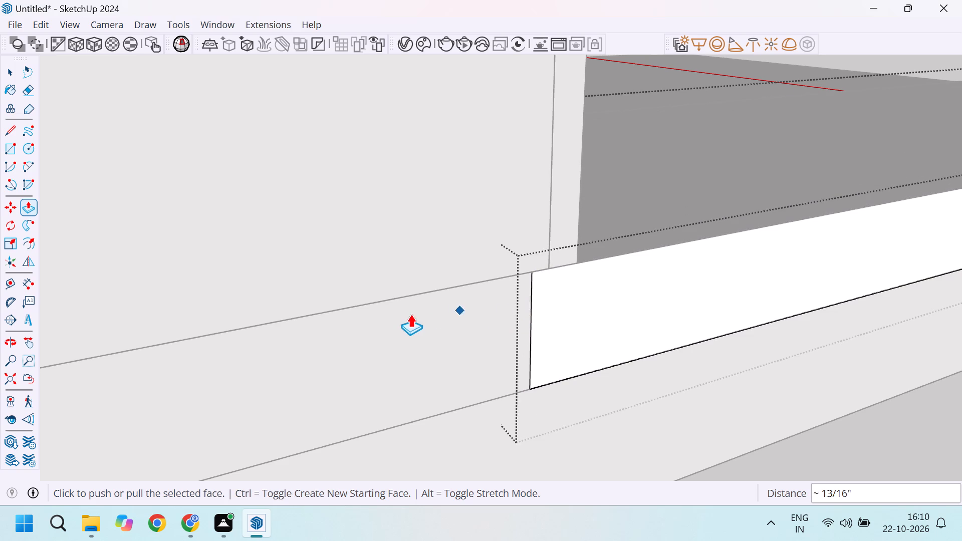
scroll(410, 314, down, 16)
middle_drag(556, 314, 268, 365)
middle_click(265, 364)
scroll(349, 253, up, 2)
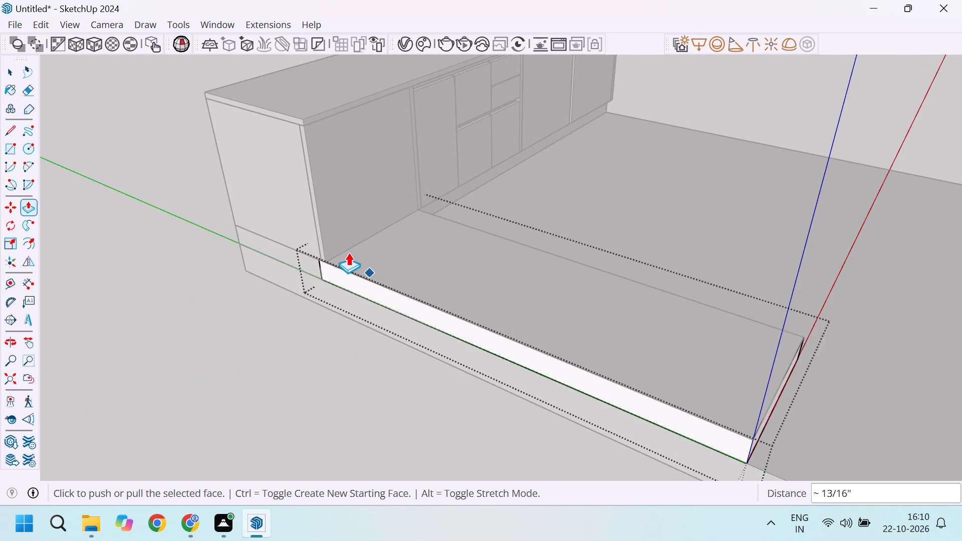
scroll(348, 252, up, 5)
scroll(312, 235, up, 3)
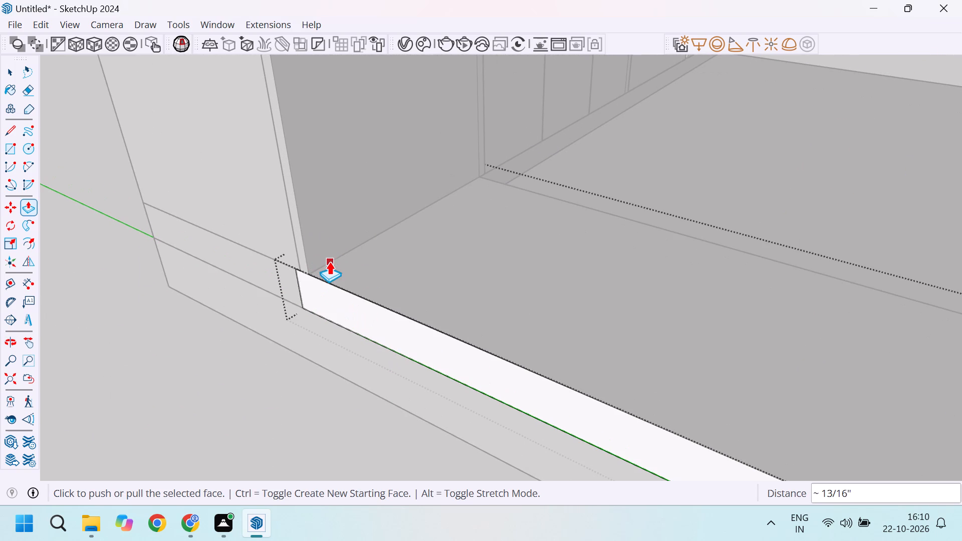
scroll(329, 262, down, 2)
scroll(303, 260, up, 11)
scroll(367, 301, down, 3)
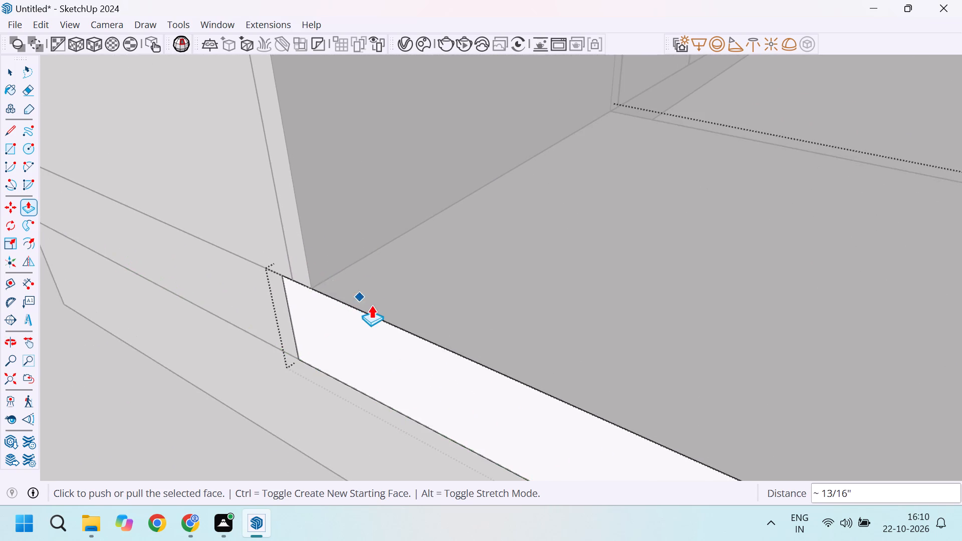
scroll(371, 305, down, 7)
scroll(334, 269, up, 9)
scroll(355, 309, up, 4)
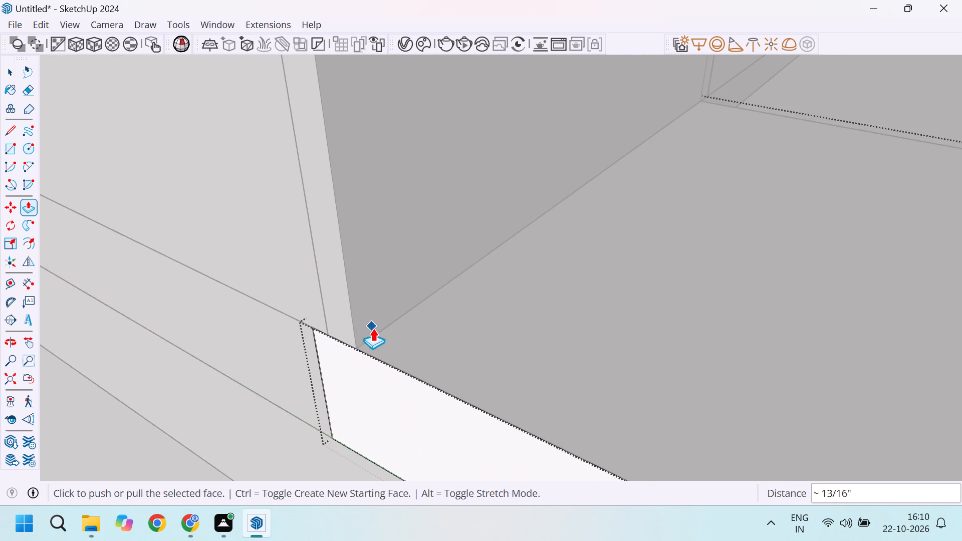
scroll(373, 327, down, 10)
scroll(367, 323, down, 13)
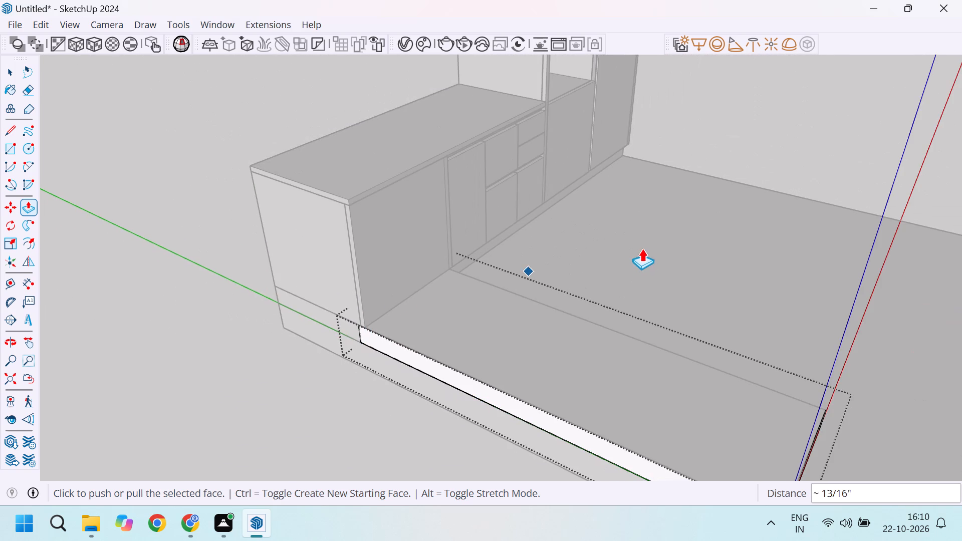
key(space)
click(637, 246)
scroll(310, 264, down, 4)
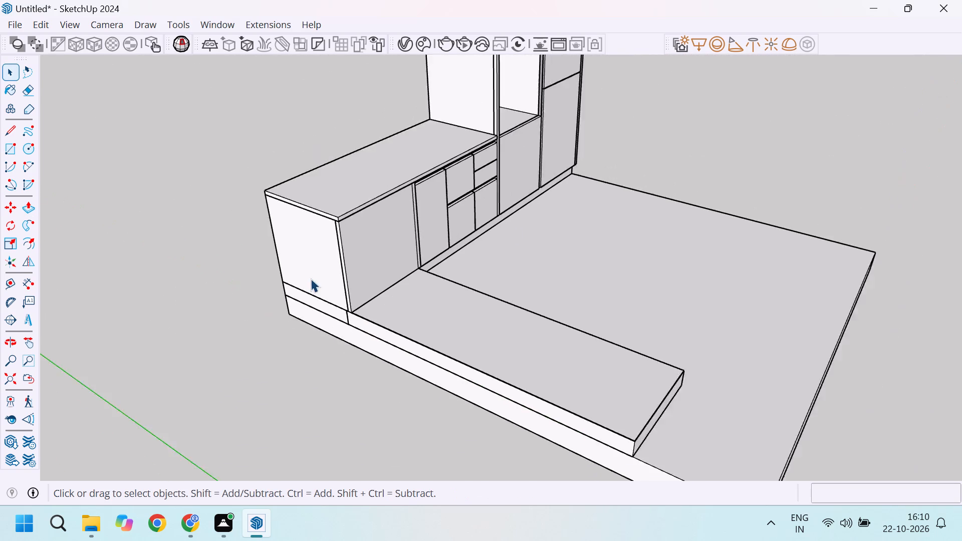
scroll(377, 340, up, 5)
middle_drag(314, 336, 350, 320)
scroll(334, 292, up, 8)
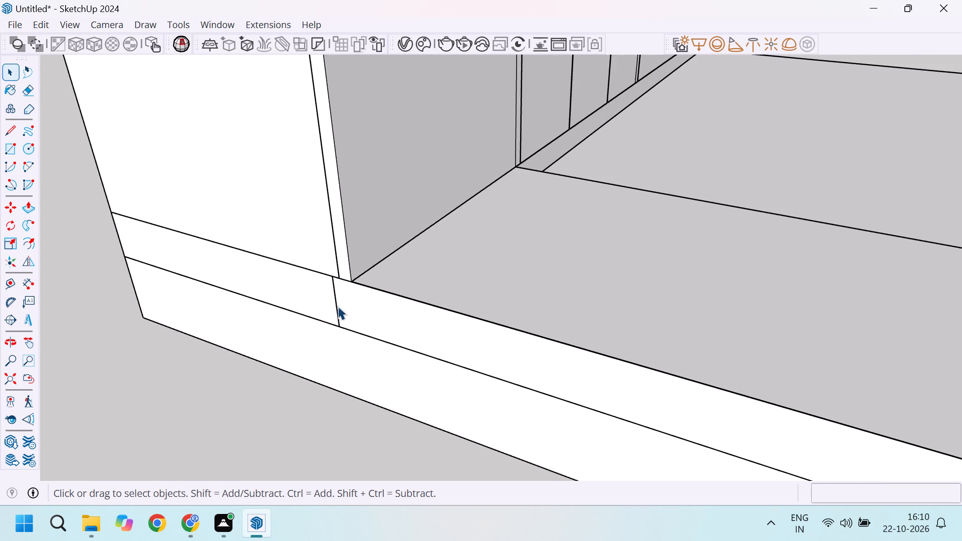
scroll(336, 307, down, 9)
Push/Pull the pasted face above the base strip up 2' to the underside of the lower cabinet's worktop.
click(429, 312)
triple_click(429, 312)
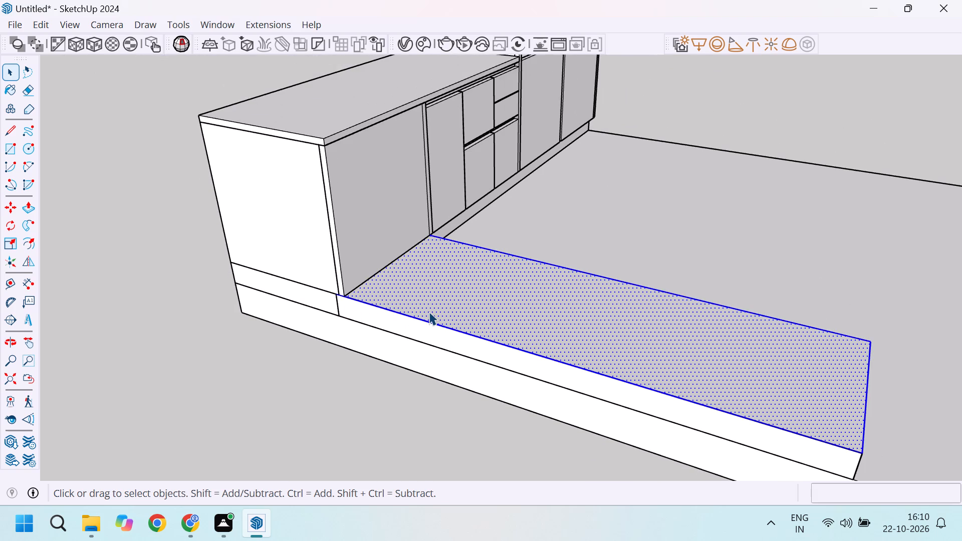
scroll(429, 312, down, 4)
scroll(409, 303, up, 4)
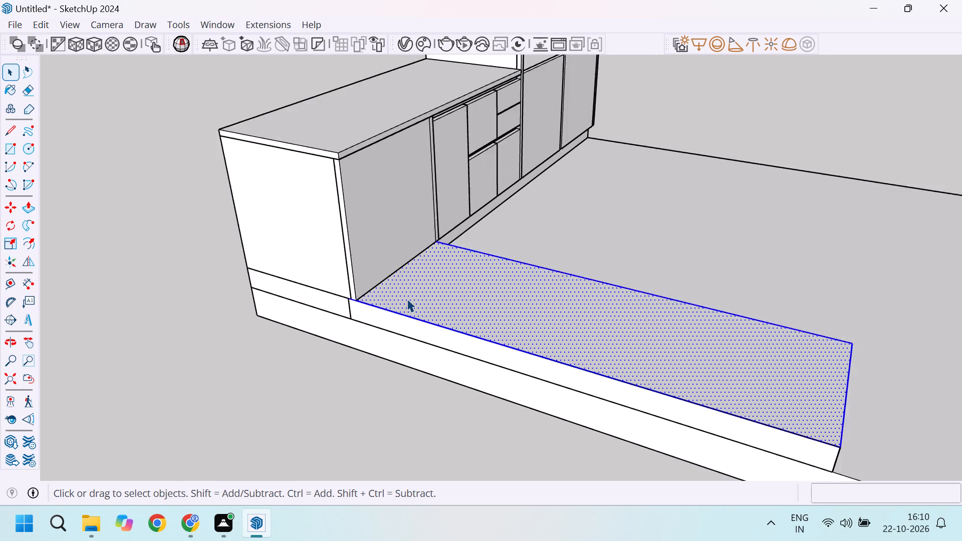
scroll(407, 299, up, 2)
scroll(415, 306, down, 3)
key(p)
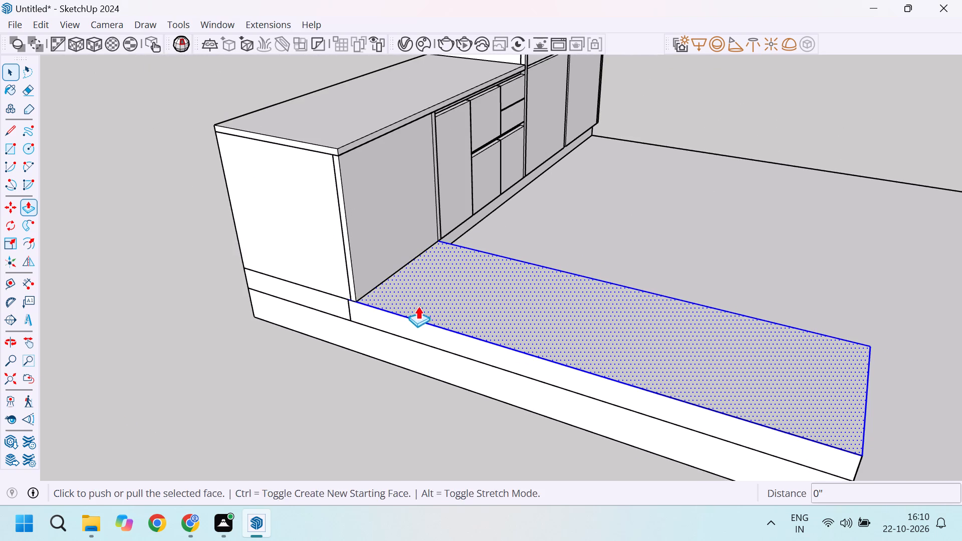
click(422, 305)
scroll(323, 193, up, 3)
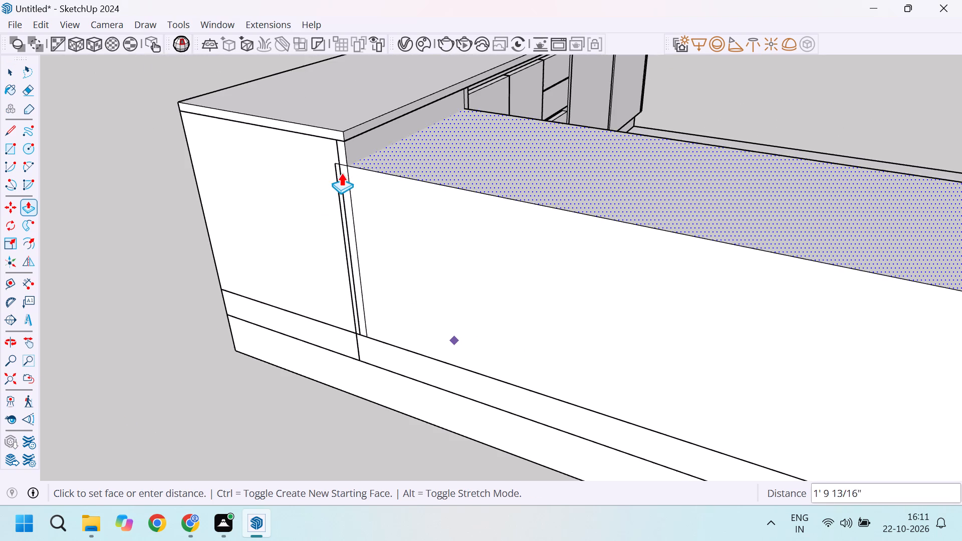
click(343, 142)
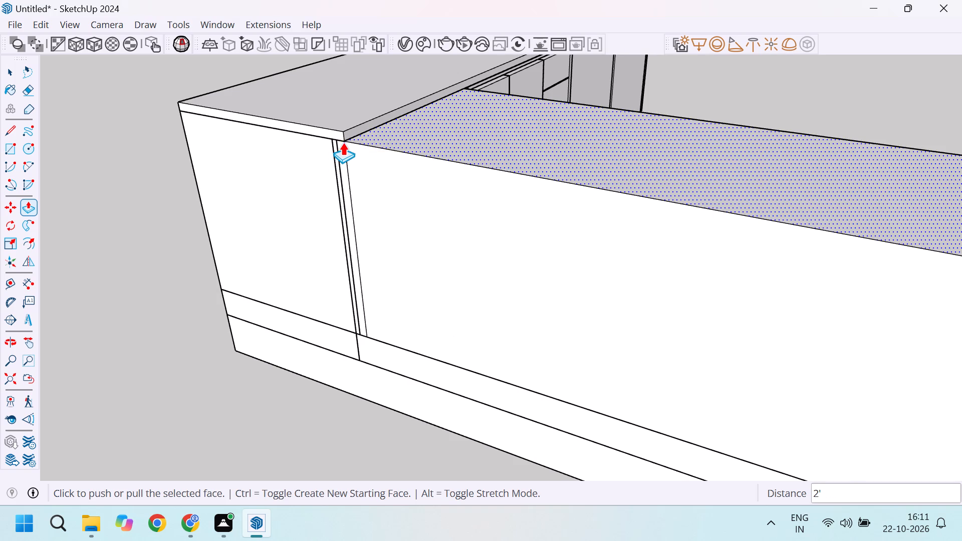
scroll(377, 162, down, 4)
middle_drag(383, 208, 514, 197)
scroll(357, 231, up, 4)
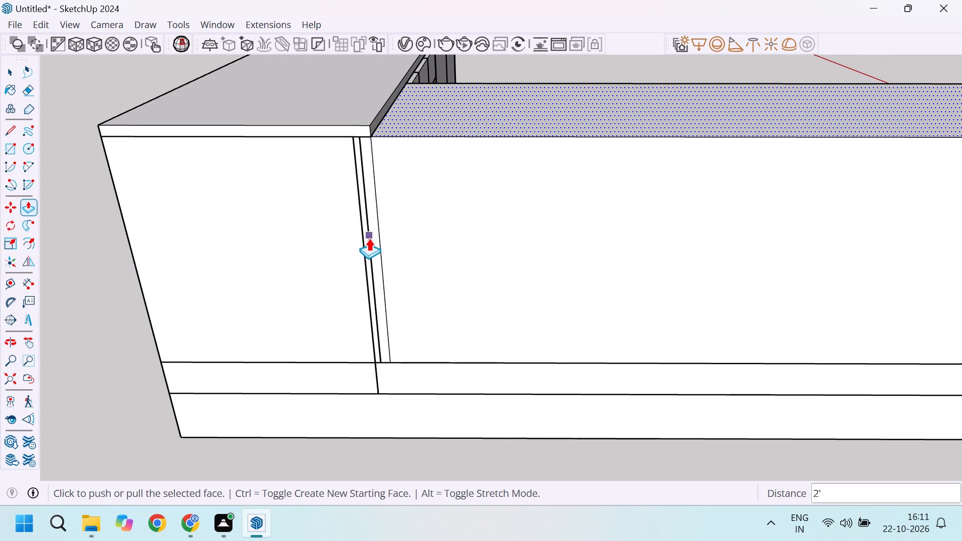
Make the whole extruded block above the base strip a group.
key(space)
click(355, 235)
middle_drag(359, 239, 467, 227)
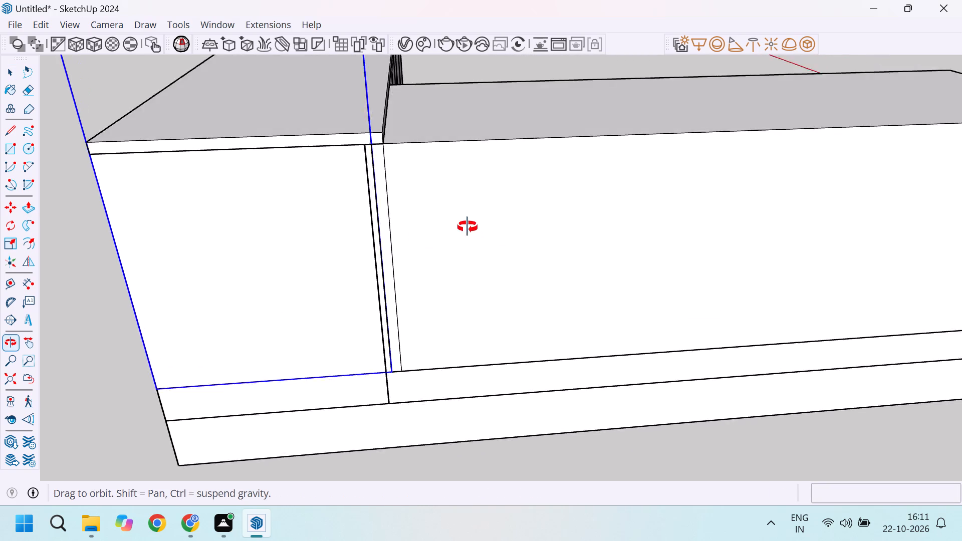
middle_drag(467, 227, 498, 219)
click(494, 197)
double_click(485, 187)
scroll(478, 211, down, 3)
triple_click(507, 207)
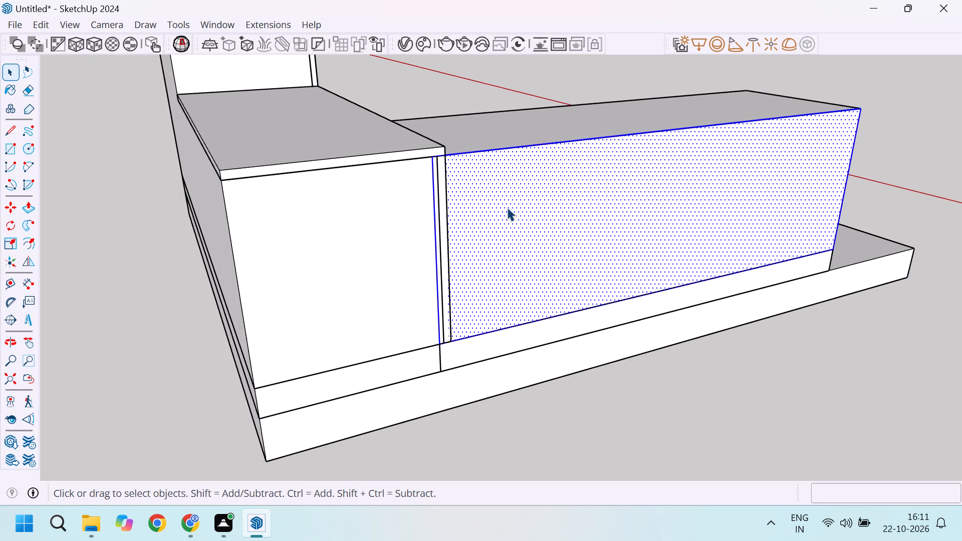
triple_click(507, 207)
scroll(433, 213, up, 3)
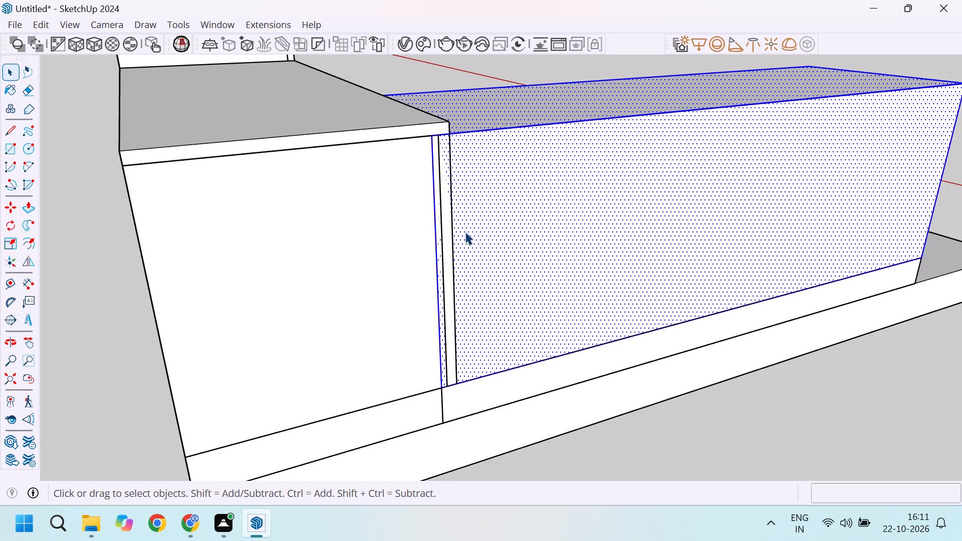
right_click(487, 234)
click(558, 138)
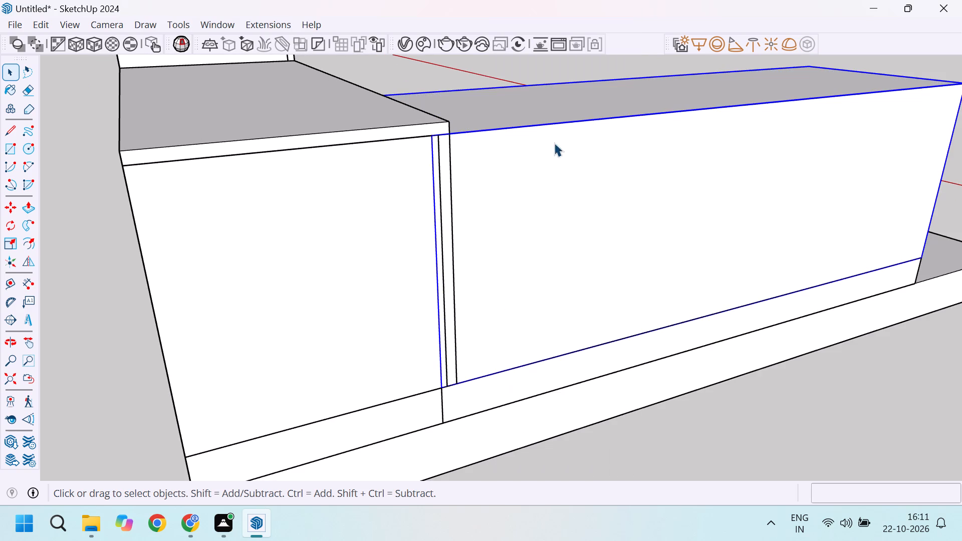
Inside the block group, push the end face in about 1 9/16" to sit flush with the lower cabinet's front edge.
double_click(485, 180)
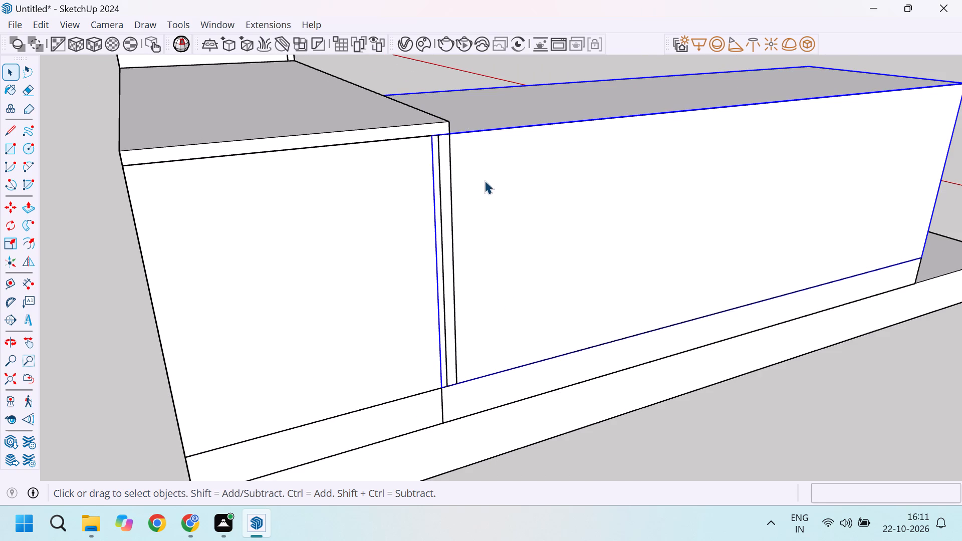
scroll(427, 176, up, 3)
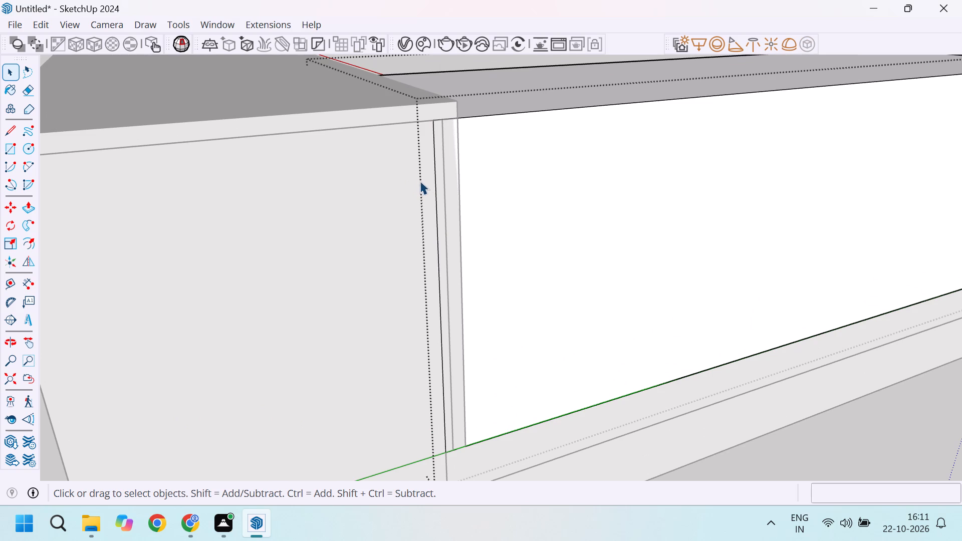
click(420, 180)
key(p)
click(421, 180)
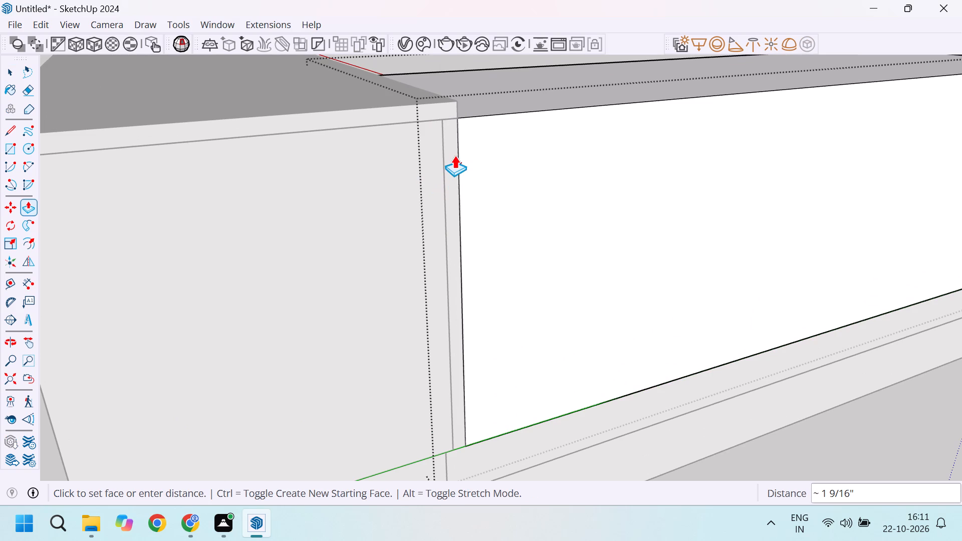
click(454, 147)
scroll(414, 150, down, 19)
key(space)
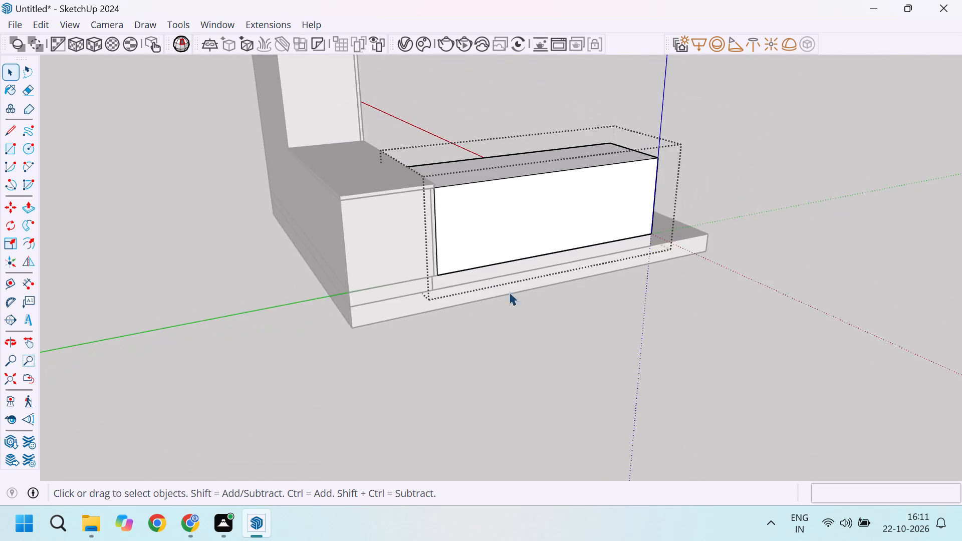
click(653, 307)
Examine the inner corner where the new block meets the lower cabinet's worktop, fronts and plinth.
middle_drag(666, 289, 85, 293)
middle_drag(531, 266, 362, 289)
scroll(458, 187, up, 4)
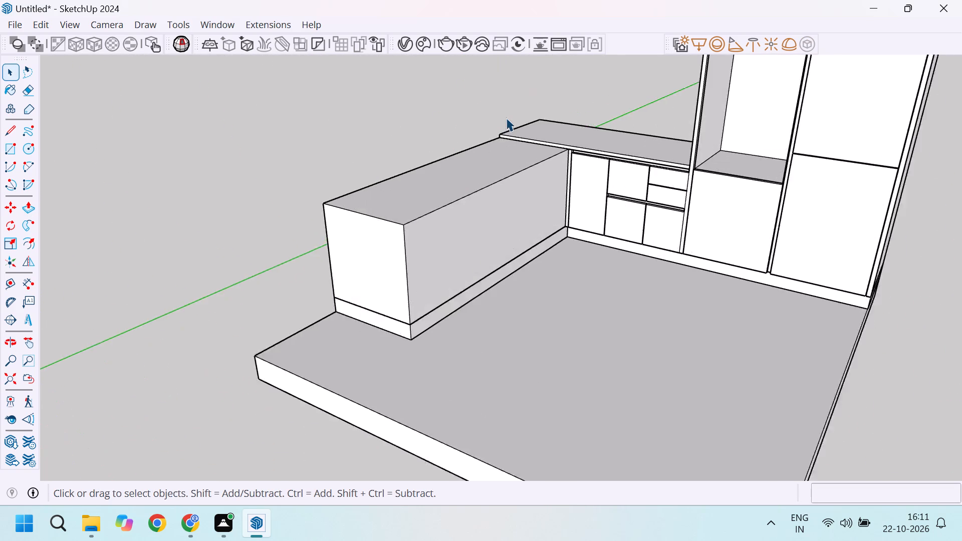
scroll(506, 118, up, 9)
scroll(594, 188, up, 4)
middle_drag(620, 165, 604, 168)
scroll(614, 224, down, 4)
scroll(601, 161, up, 6)
scroll(579, 184, down, 10)
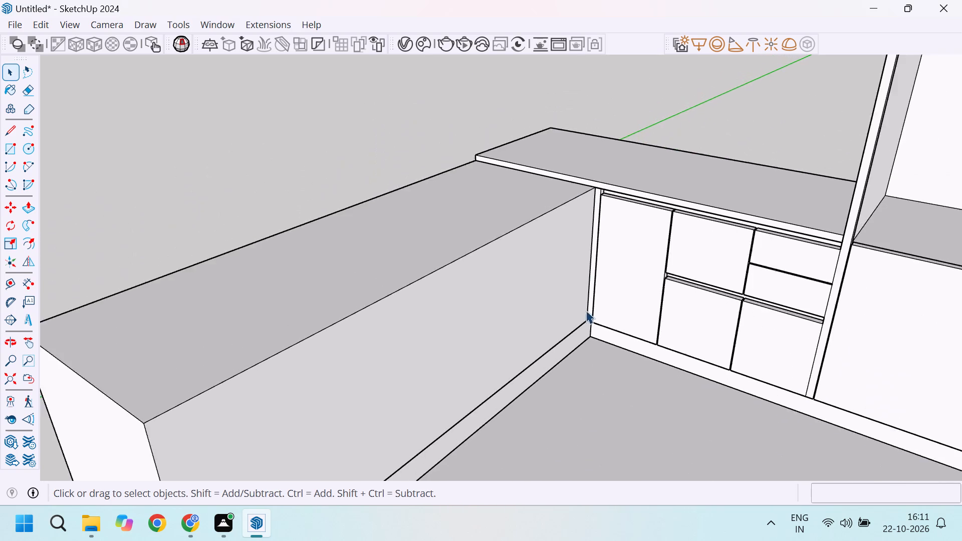
scroll(586, 310, up, 8)
scroll(632, 338, down, 10)
scroll(594, 194, up, 6)
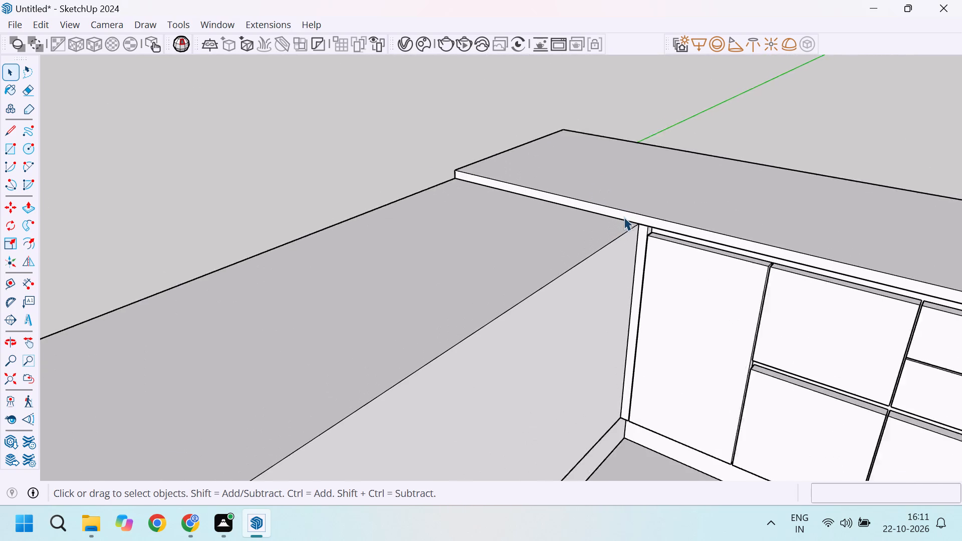
scroll(624, 217, up, 1)
scroll(648, 238, down, 8)
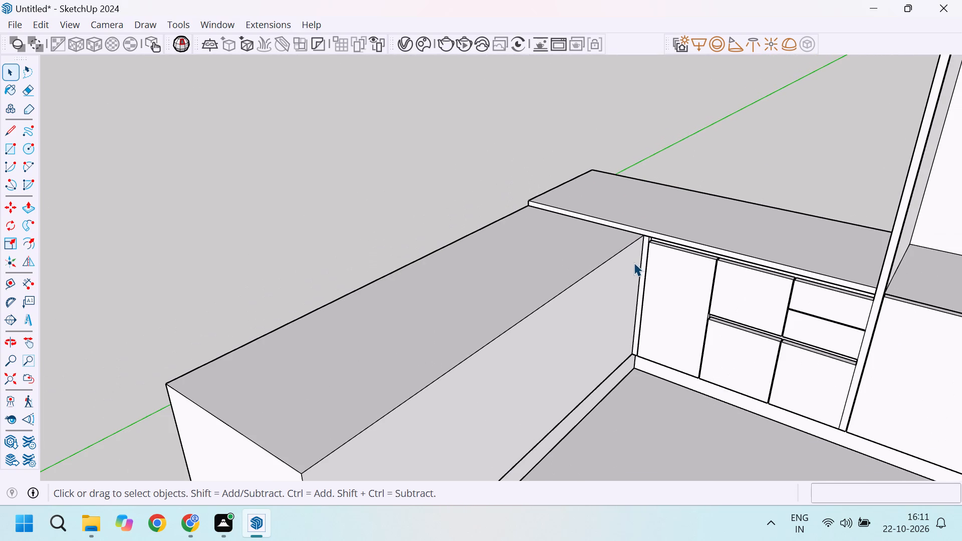
scroll(631, 296, down, 5)
scroll(605, 383, up, 11)
scroll(662, 279, down, 2)
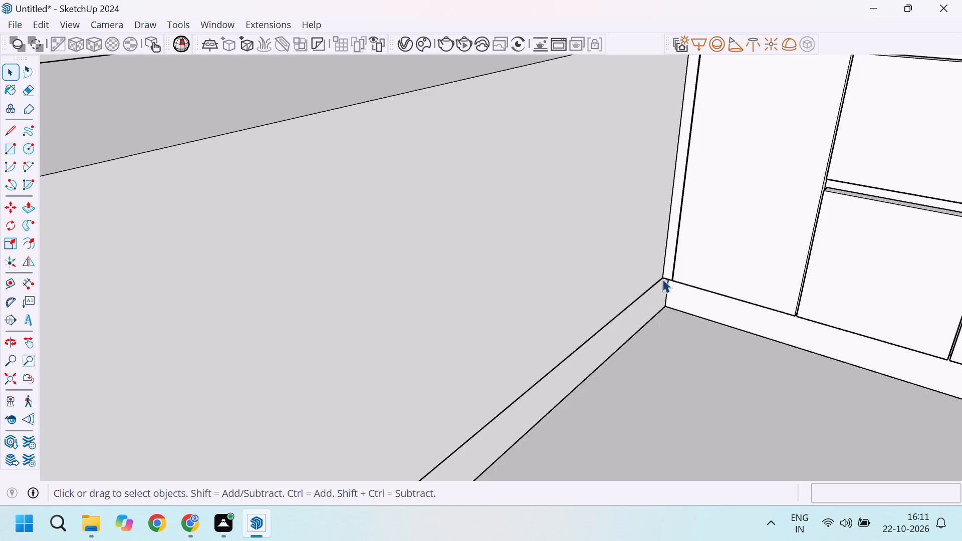
Inside the base strip group, push the long front face inward 40 mm to recess the plinth beneath the block.
scroll(662, 279, down, 9)
scroll(532, 409, up, 6)
triple_click(523, 405)
scroll(523, 405, up, 4)
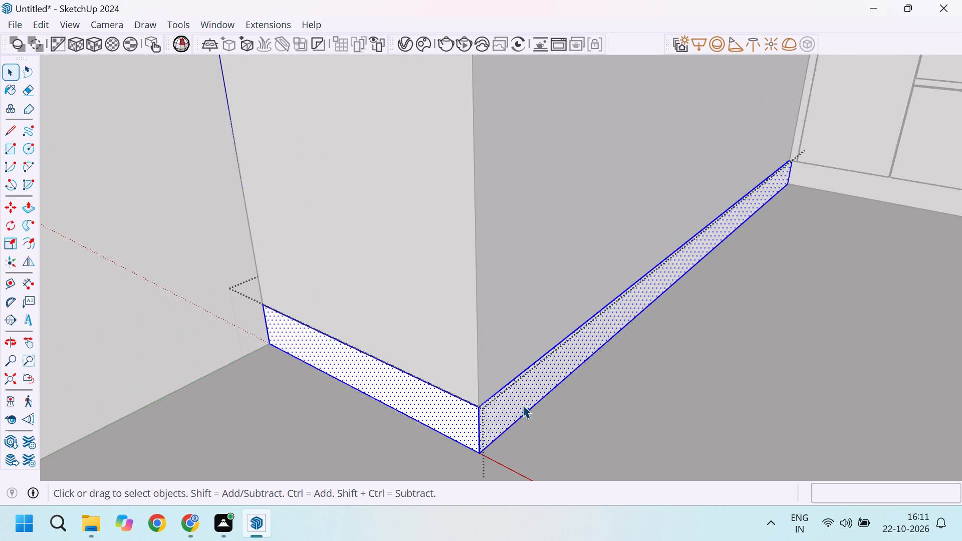
click(523, 405)
key(p)
click(529, 396)
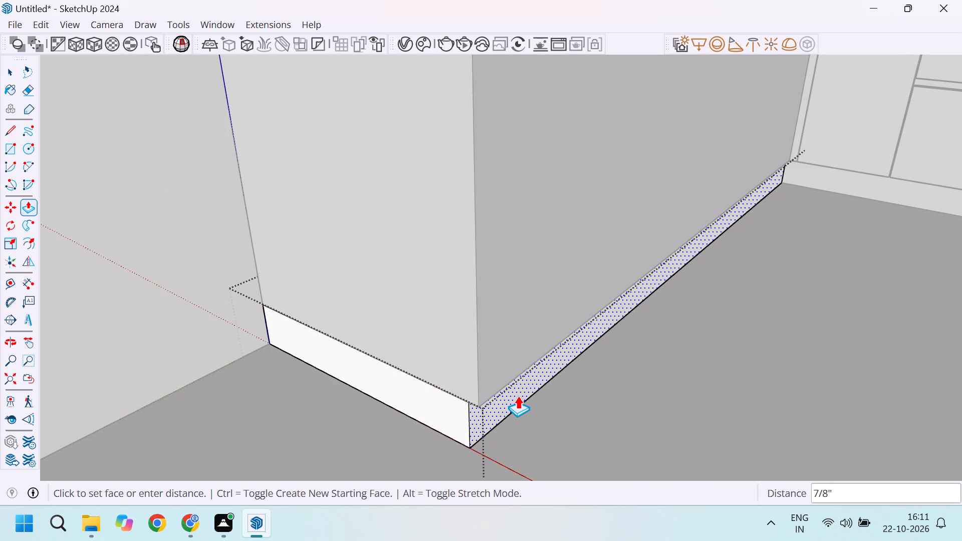
text(40mm)
key(Return)
key(space)
click(684, 348)
Examine the two low cabinet runs and the tall cabinets on the slab from several angles.
scroll(681, 355, down, 10)
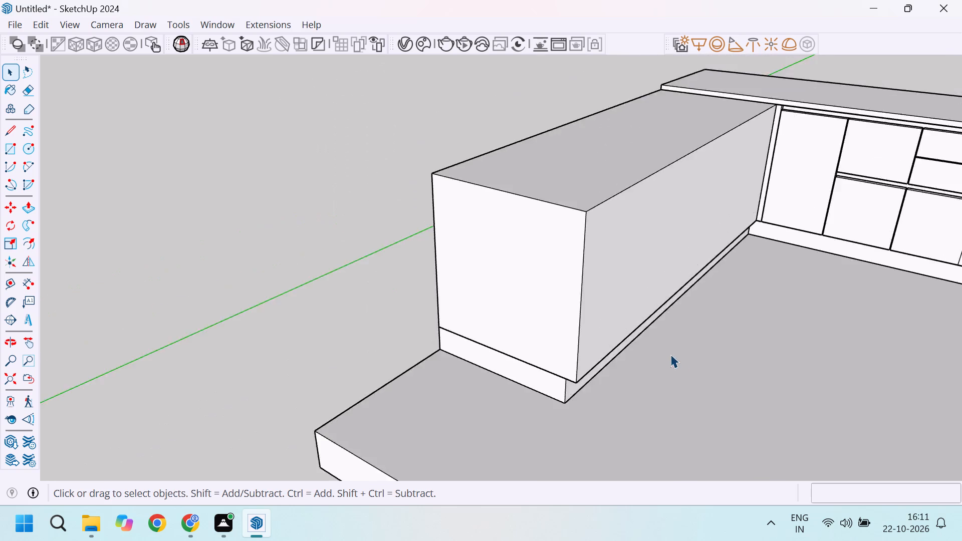
scroll(670, 354, down, 4)
middle_drag(606, 378, 696, 318)
scroll(688, 301, down, 5)
middle_drag(702, 322, 648, 343)
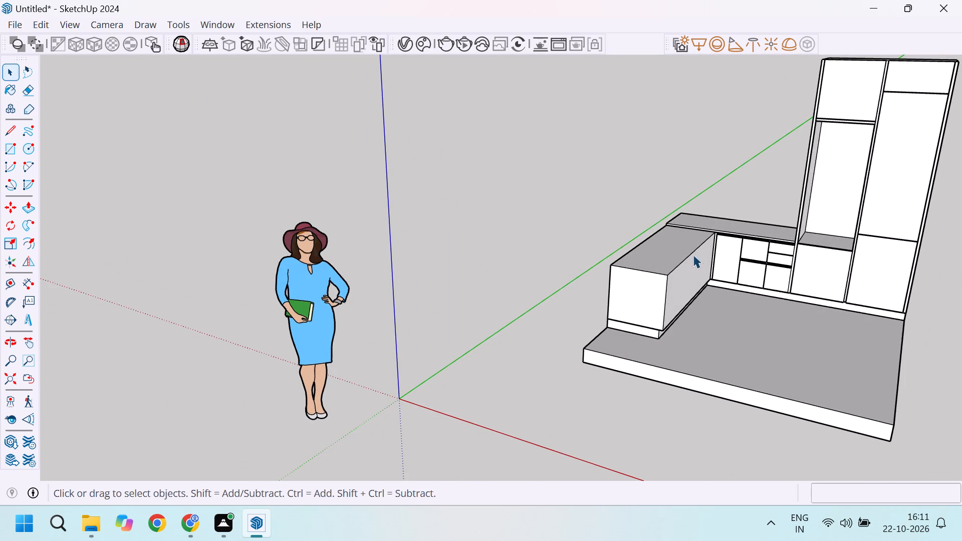
scroll(693, 254, down, 4)
scroll(665, 275, up, 1)
middle_drag(674, 276, 734, 263)
scroll(716, 233, up, 5)
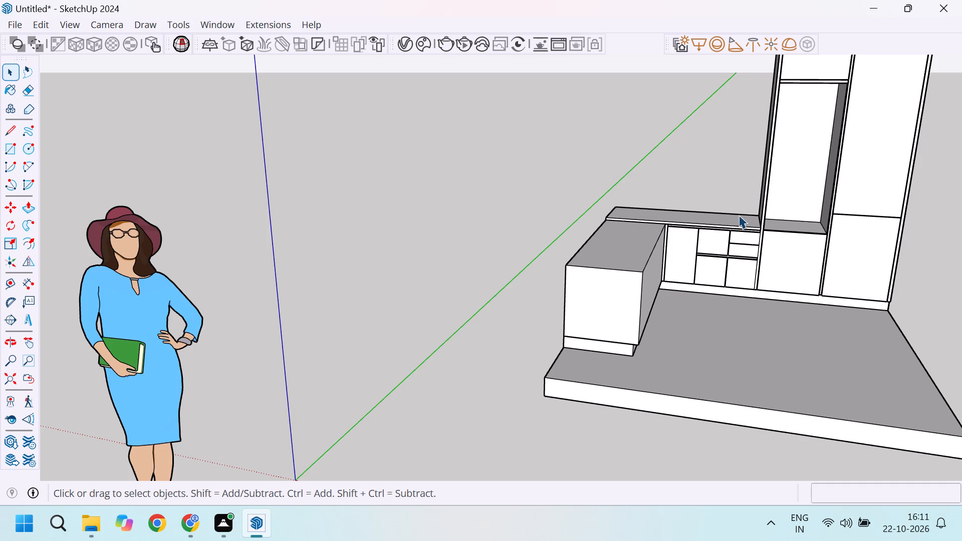
Copy the new block's top face from inside its group and paste it in place outside the group.
scroll(637, 234, up, 7)
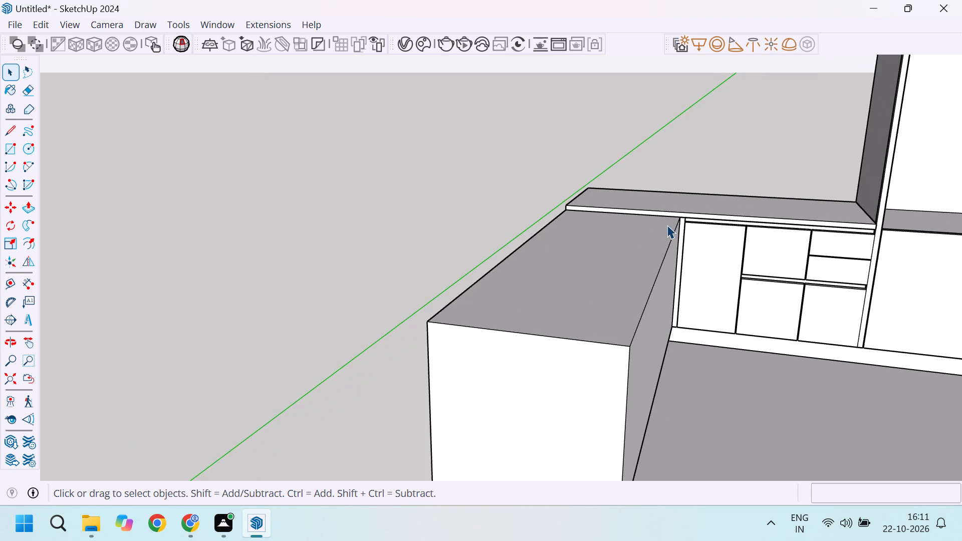
scroll(650, 210, up, 3)
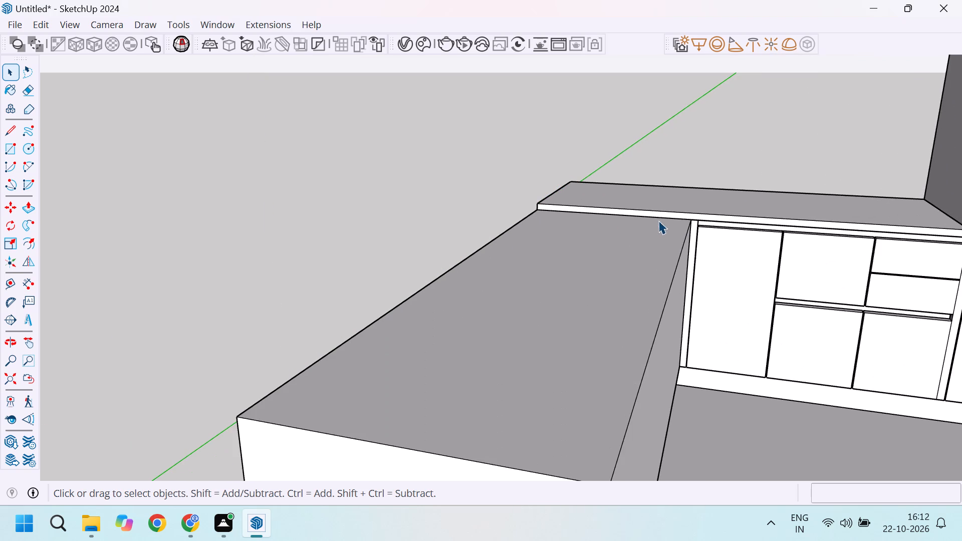
scroll(697, 218, up, 5)
scroll(633, 240, down, 6)
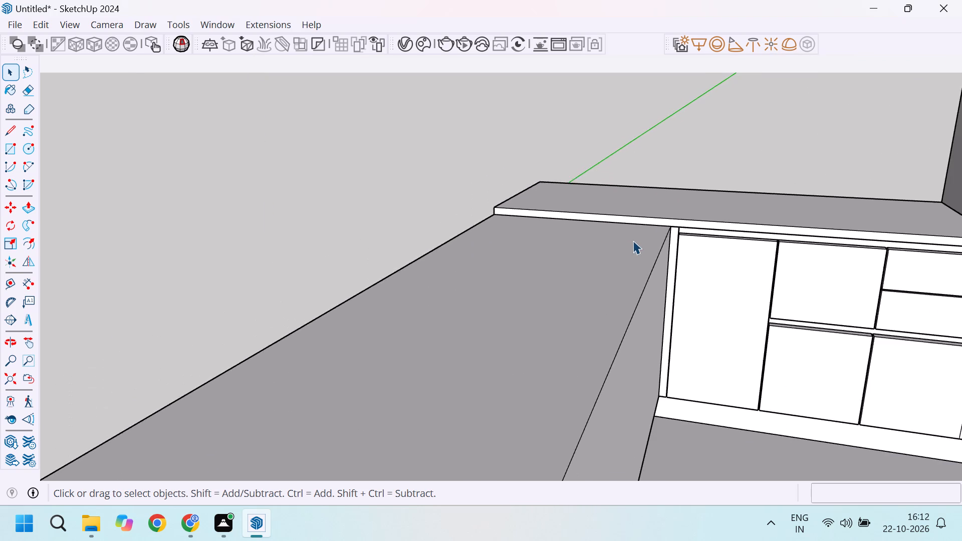
scroll(633, 240, down, 2)
double_click(569, 309)
click(569, 309)
click(569, 309)
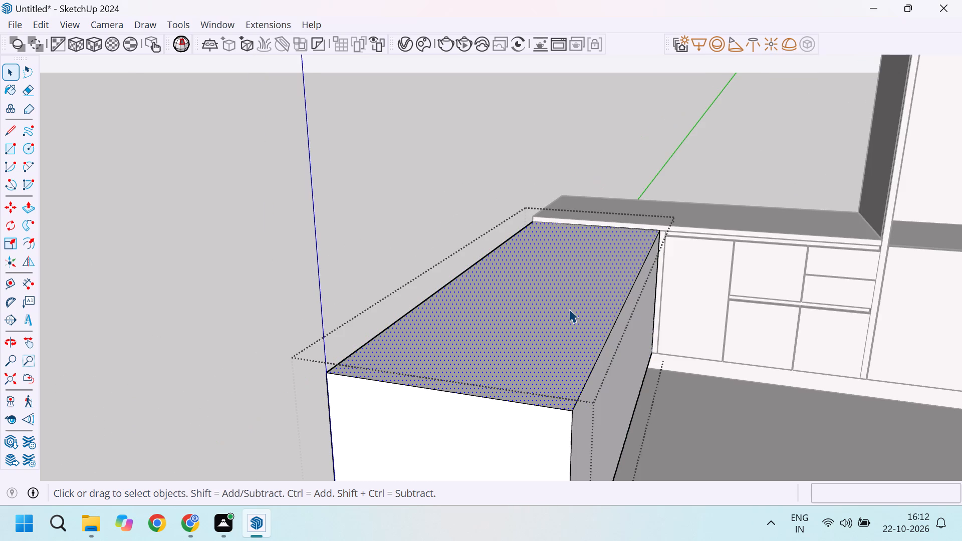
key(ctrl+c)
click(430, 196)
click(40, 24)
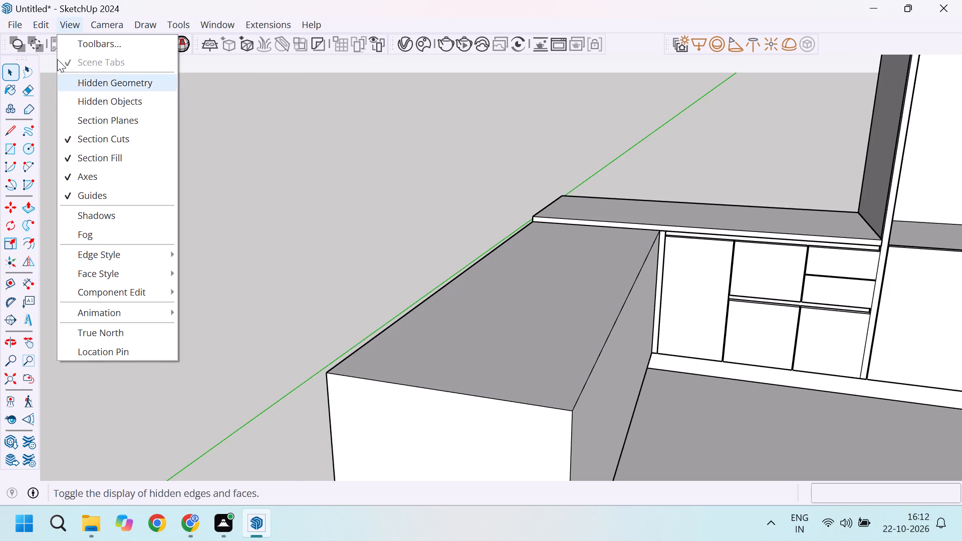
click(89, 136)
Push/Pull the pasted top face up 1" to the top level of the adjoining cabinet's worktop.
scroll(591, 206, up, 2)
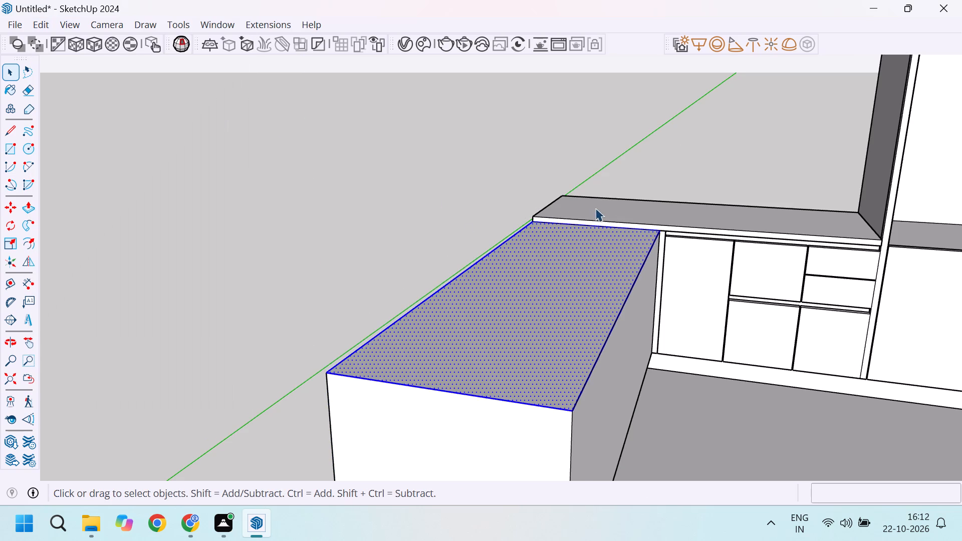
scroll(595, 208, up, 2)
key(p)
click(604, 274)
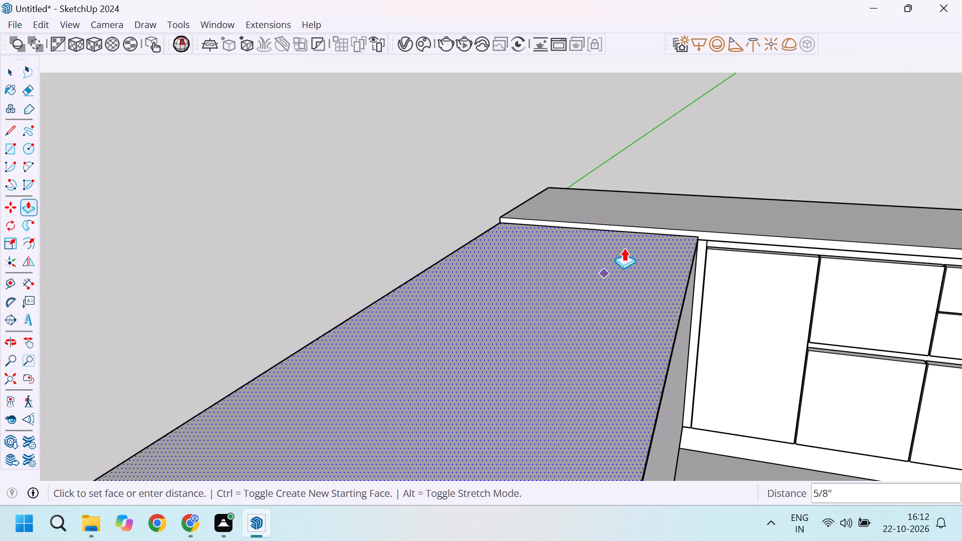
scroll(660, 235, up, 1)
click(710, 230)
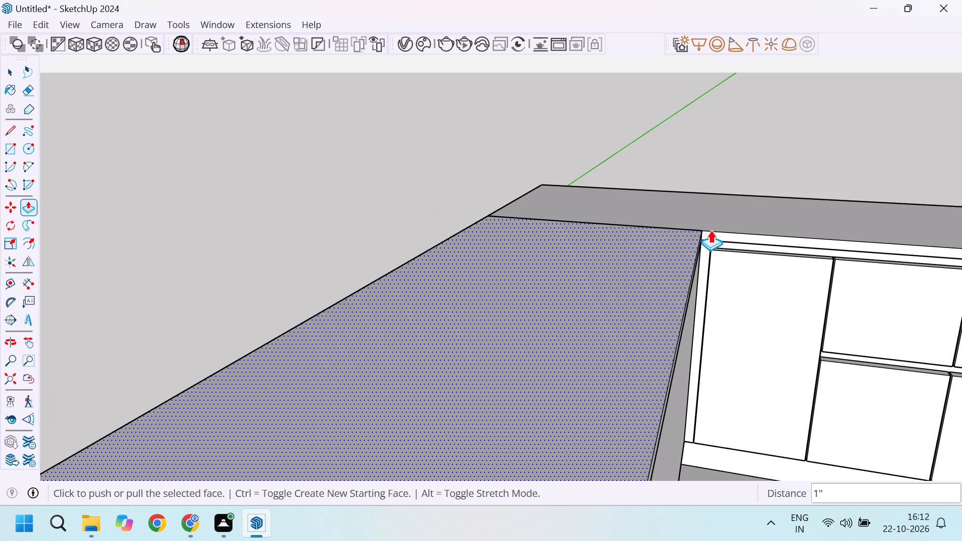
key(space)
Make the whole extruded worktop slab on the new block a group.
scroll(646, 282, down, 4)
middle_drag(643, 294, 509, 225)
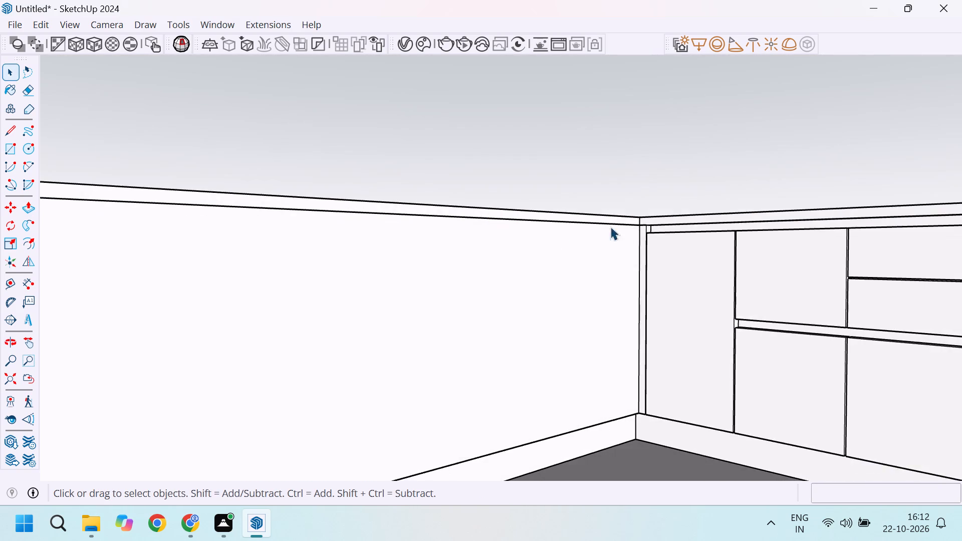
scroll(621, 224, down, 4)
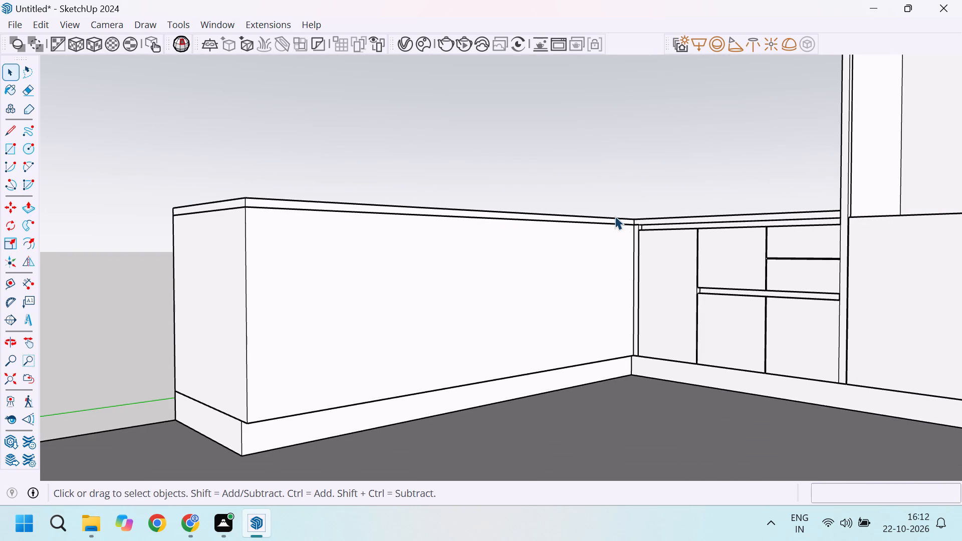
middle_drag(477, 198, 487, 323)
scroll(499, 256, up, 4)
triple_click(512, 247)
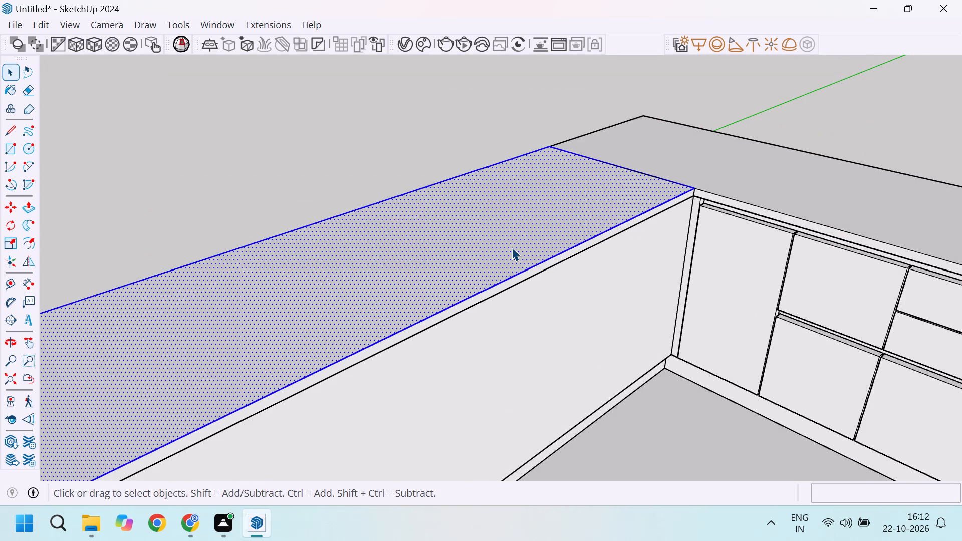
right_click(512, 247)
click(587, 149)
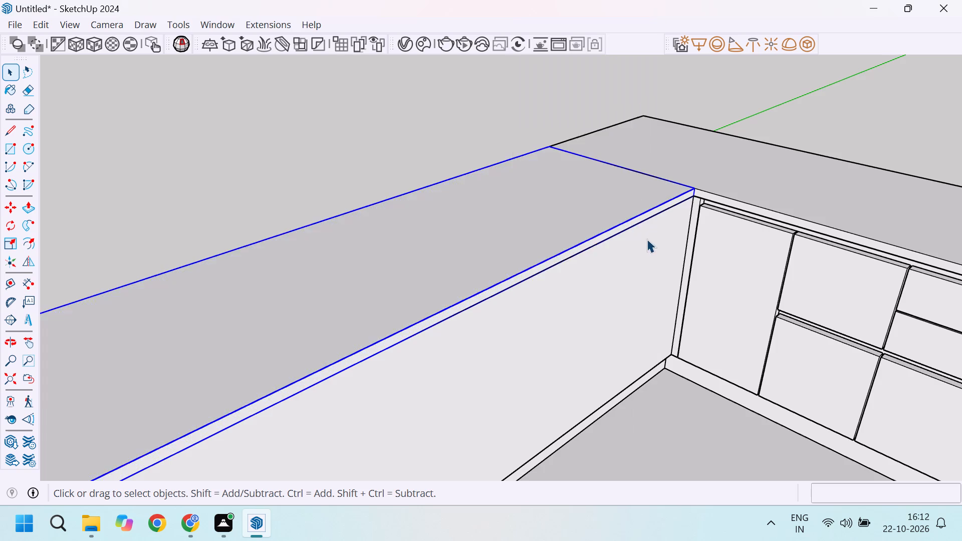
scroll(648, 244, down, 4)
click(512, 153)
Open the block group beneath the new worktop and examine its front, end and back faces.
scroll(687, 206, down, 5)
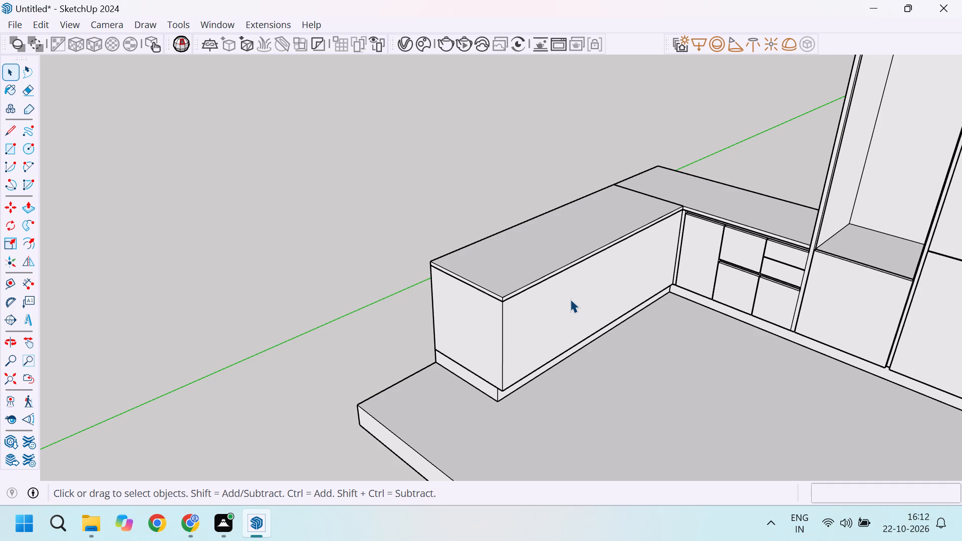
scroll(501, 331, up, 4)
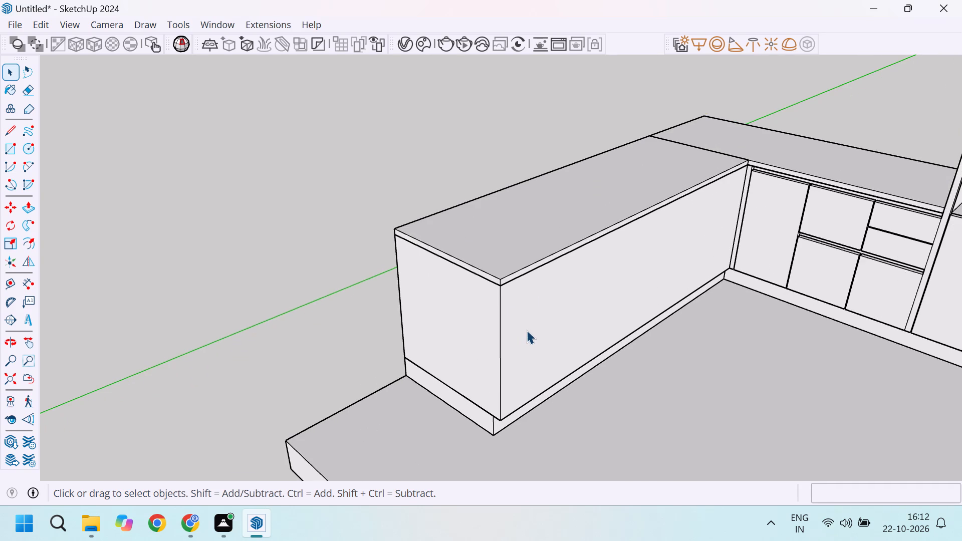
scroll(527, 330, up, 4)
double_click(517, 308)
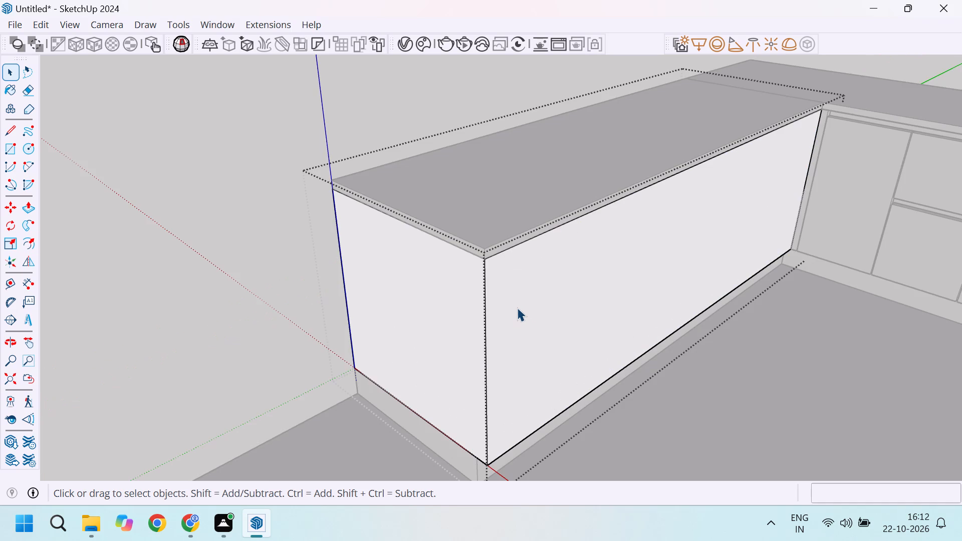
middle_drag(555, 330, 502, 289)
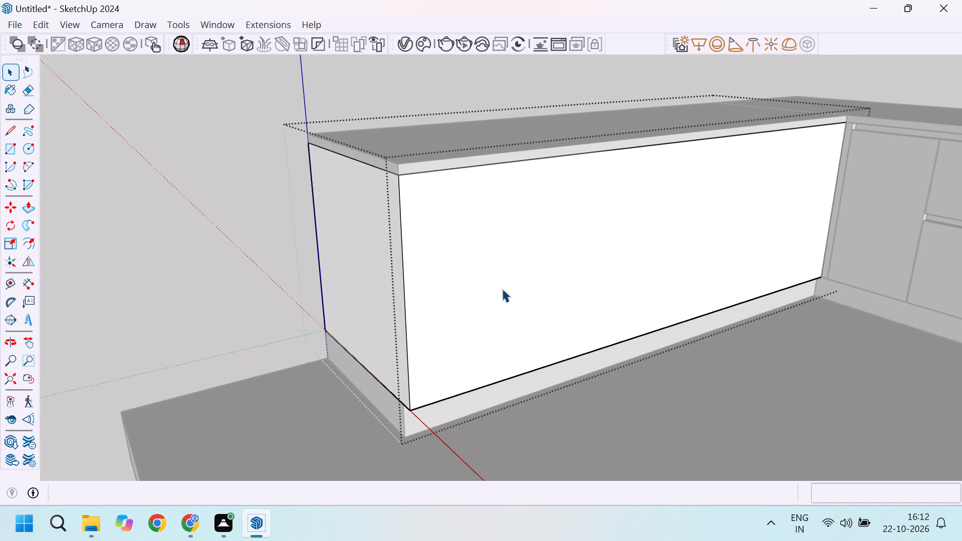
middle_drag(641, 223, 619, 334)
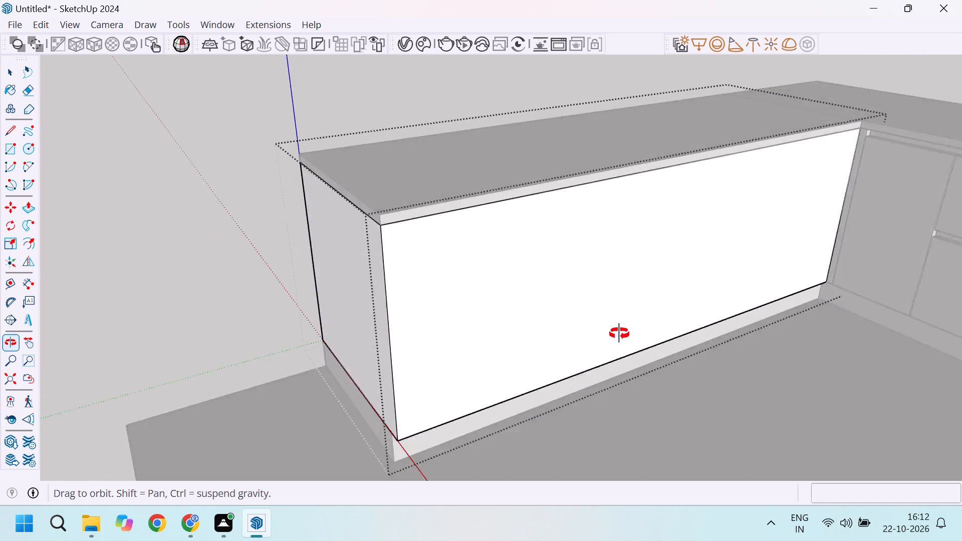
middle_drag(619, 334, 610, 384)
scroll(865, 218, up, 4)
scroll(701, 292, down, 10)
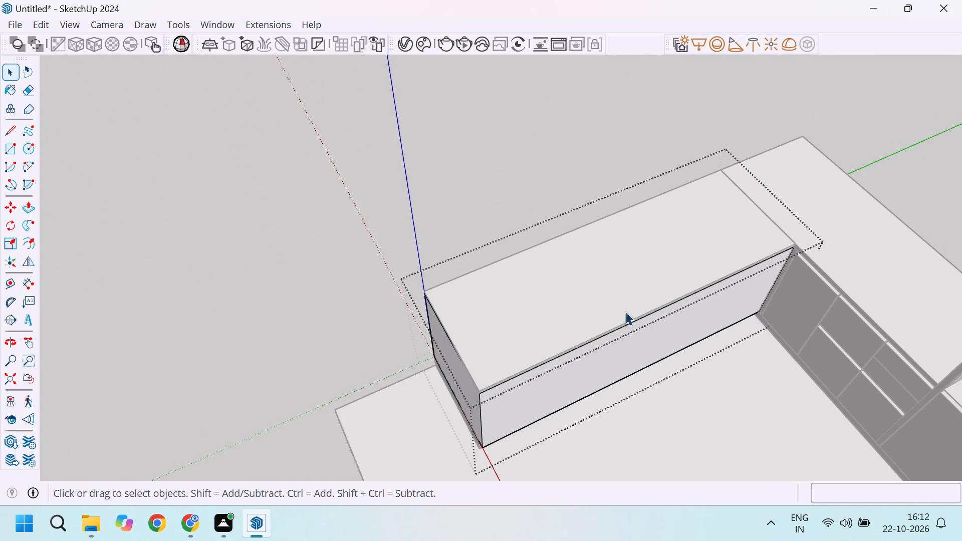
middle_drag(573, 314, 889, 275)
middle_drag(532, 282, 818, 224)
scroll(357, 199, up, 8)
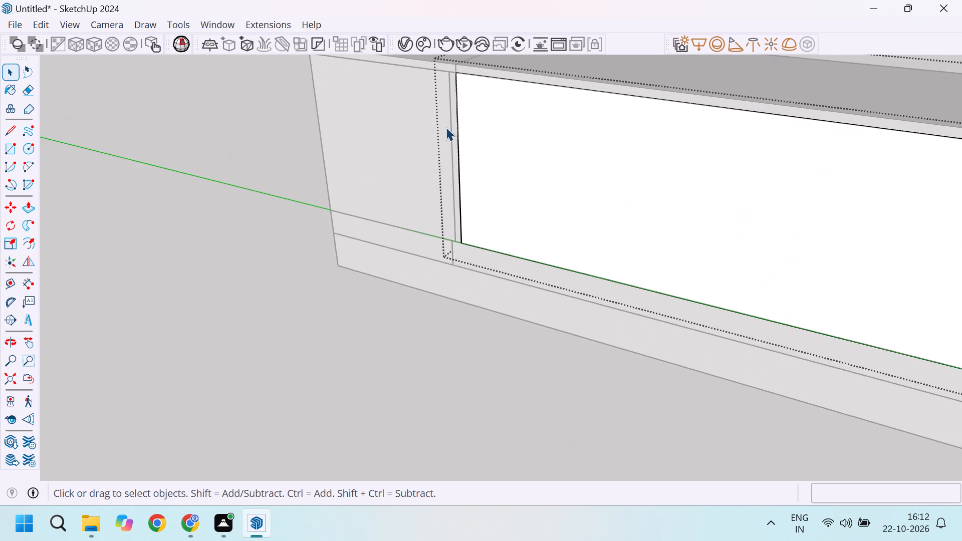
scroll(446, 127, up, 4)
scroll(463, 287, down, 16)
middle_drag(642, 294, 85, 338)
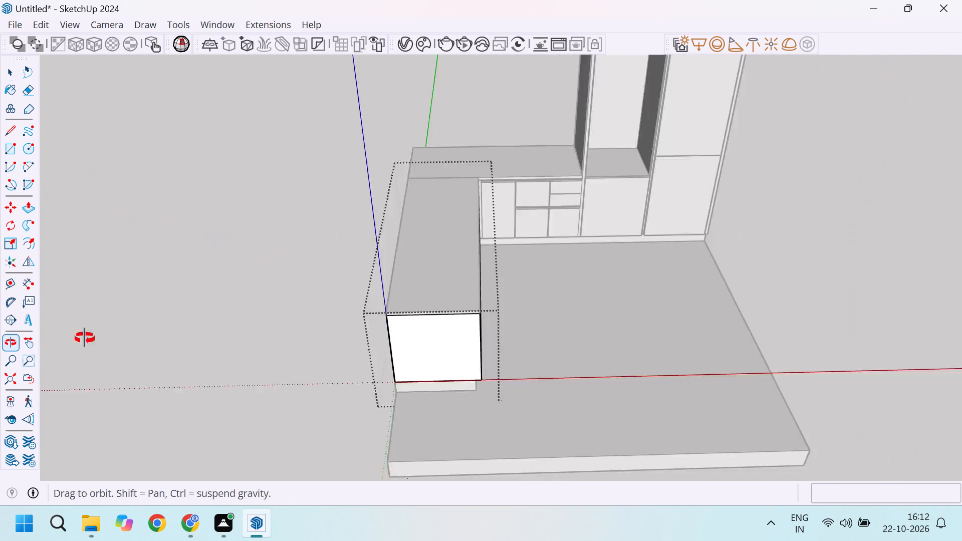
middle_drag(85, 338, 5, 322)
Offset the outline of the block's long front face inward by 1".
scroll(394, 210, up, 8)
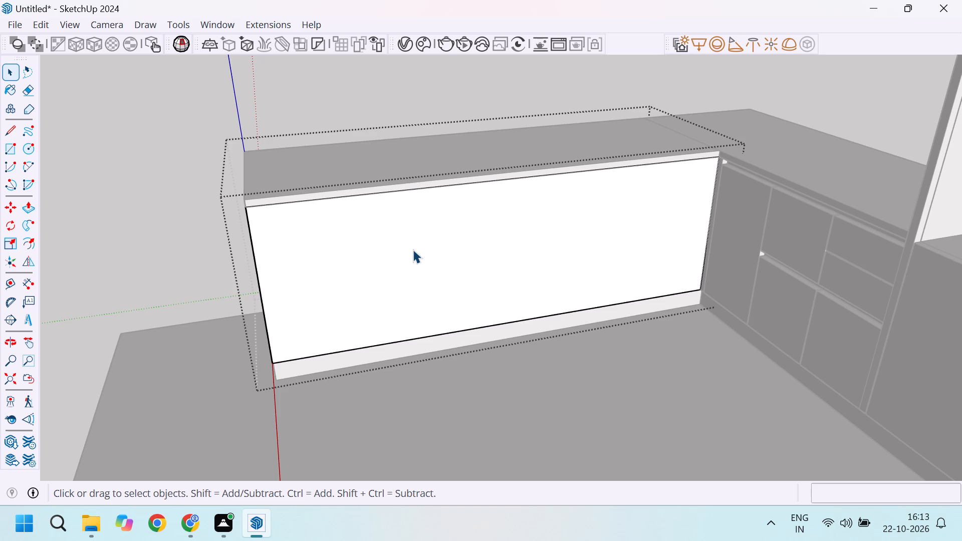
scroll(258, 217, up, 4)
middle_drag(251, 227, 282, 227)
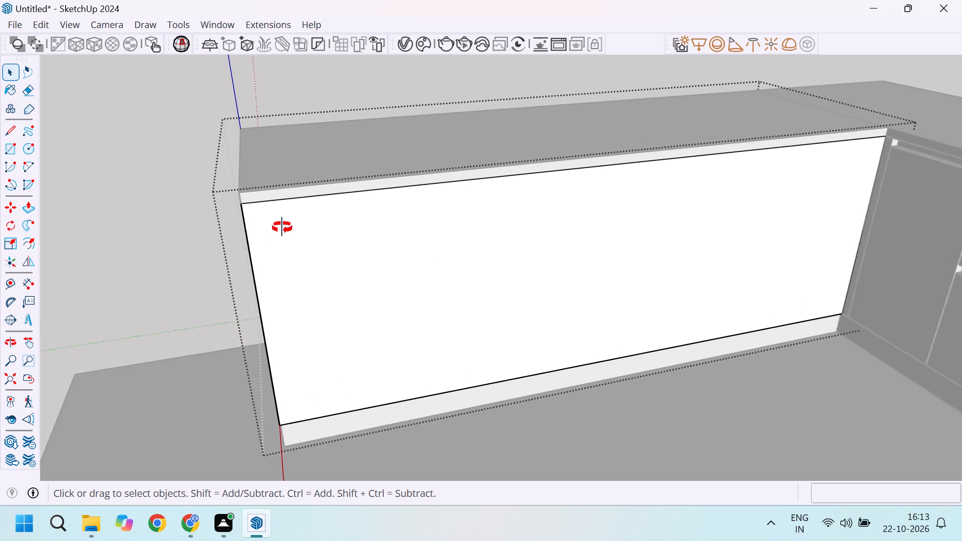
middle_drag(282, 227, 298, 218)
scroll(299, 217, up, 4)
scroll(288, 227, down, 4)
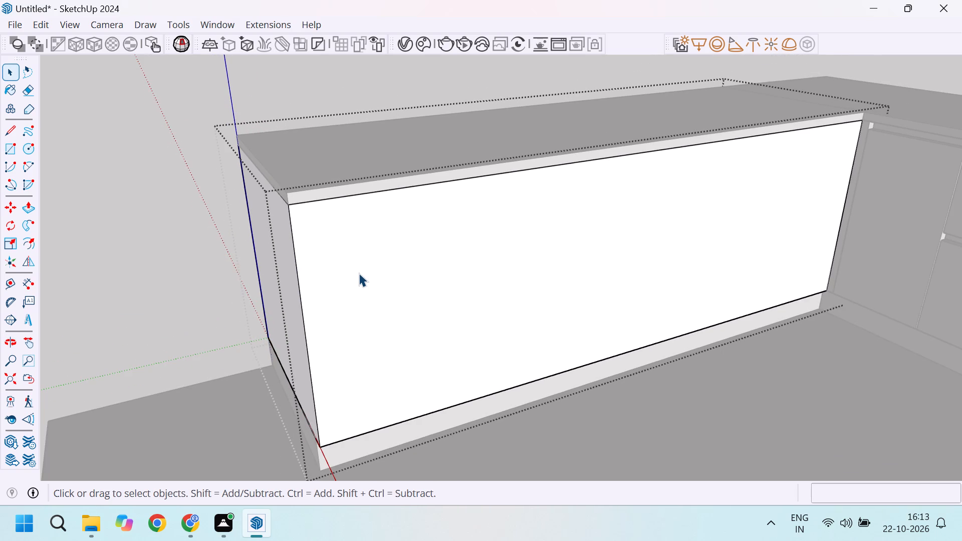
key(f)
click(359, 273)
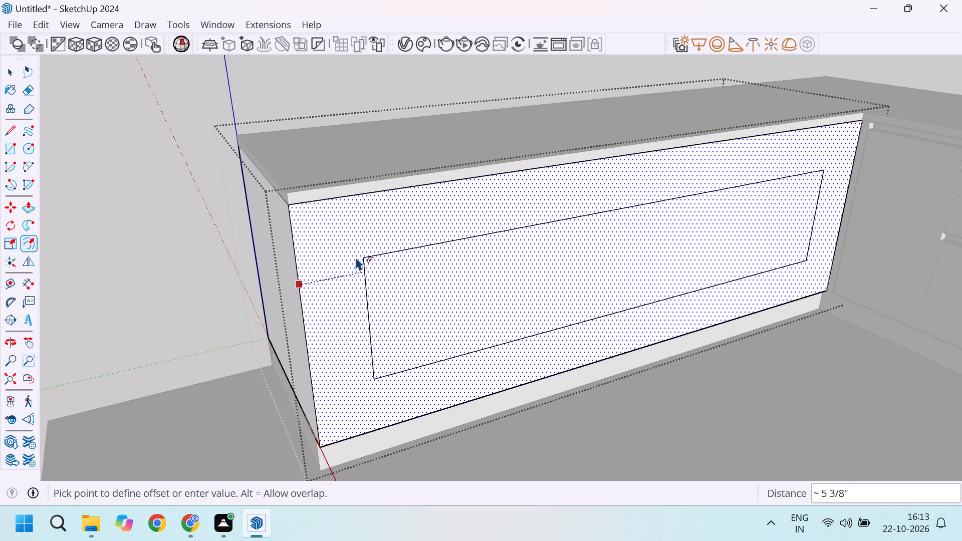
key(1)
key(Return)
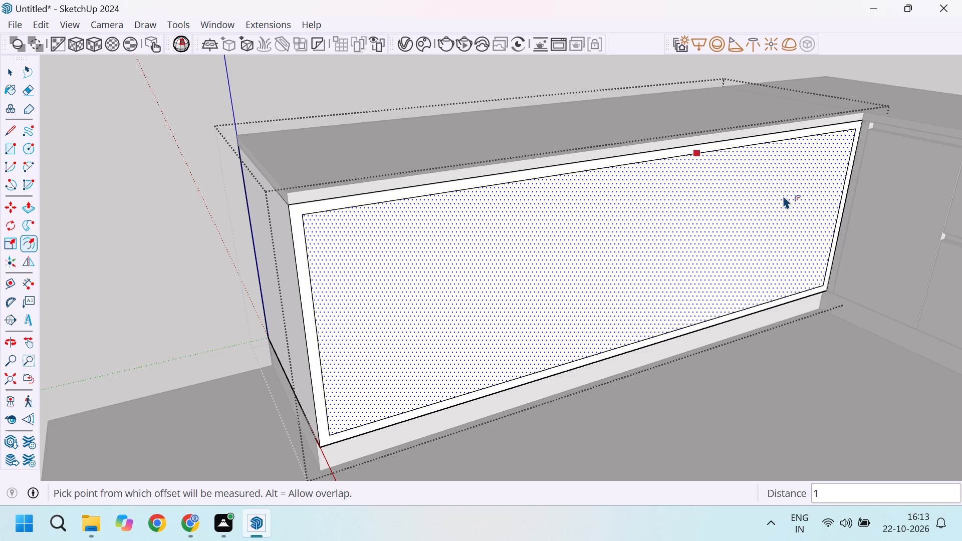
key(space)
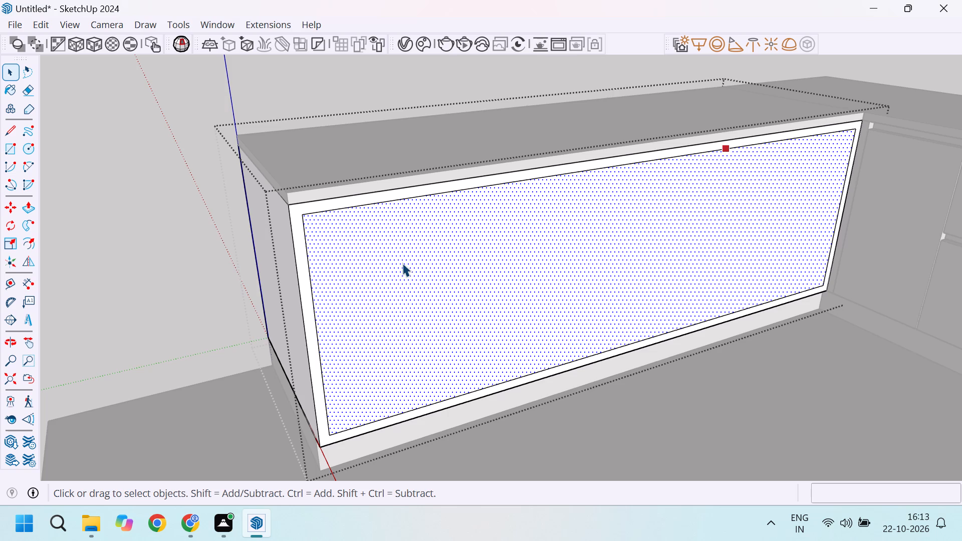
Delete the bottom line of the inset outline on the block's long front face.
scroll(399, 267, down, 4)
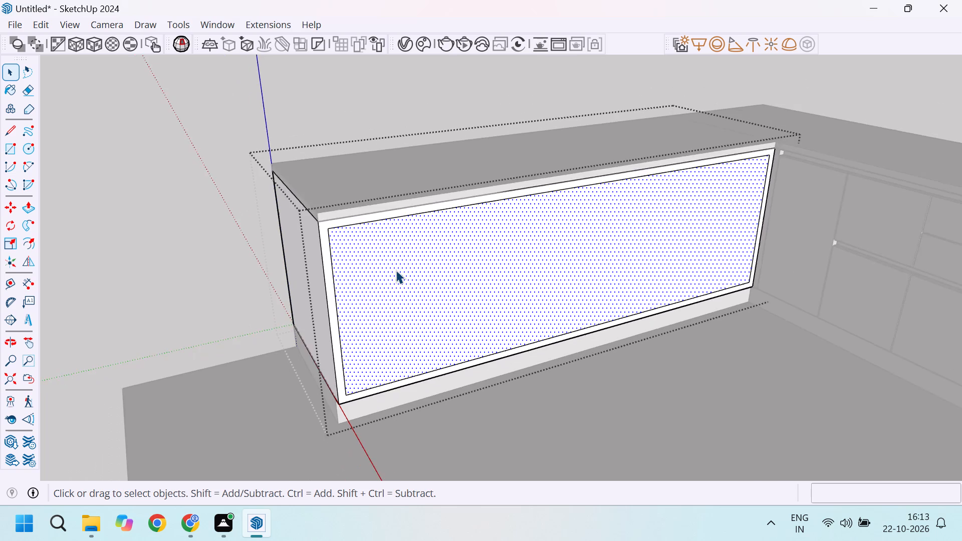
scroll(384, 355, up, 4)
click(390, 378)
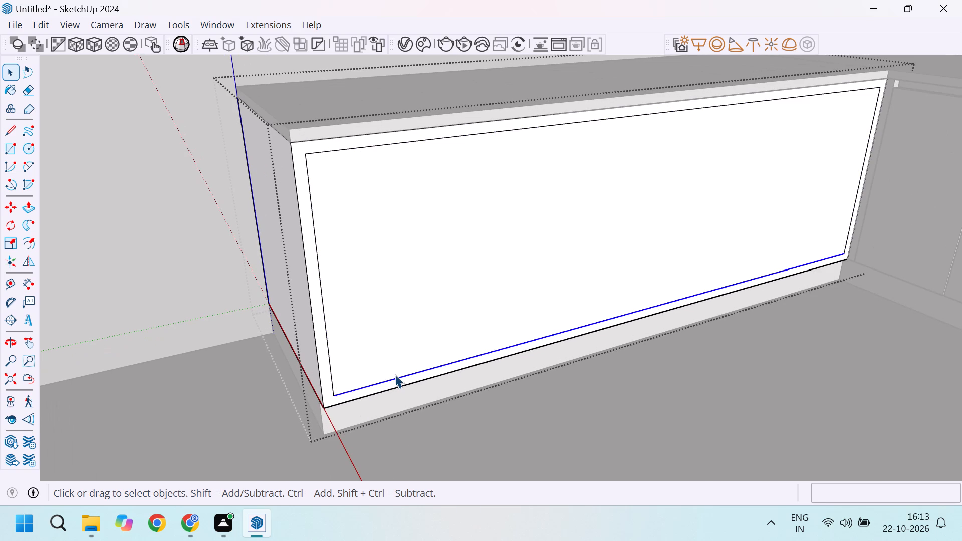
key(Delete)
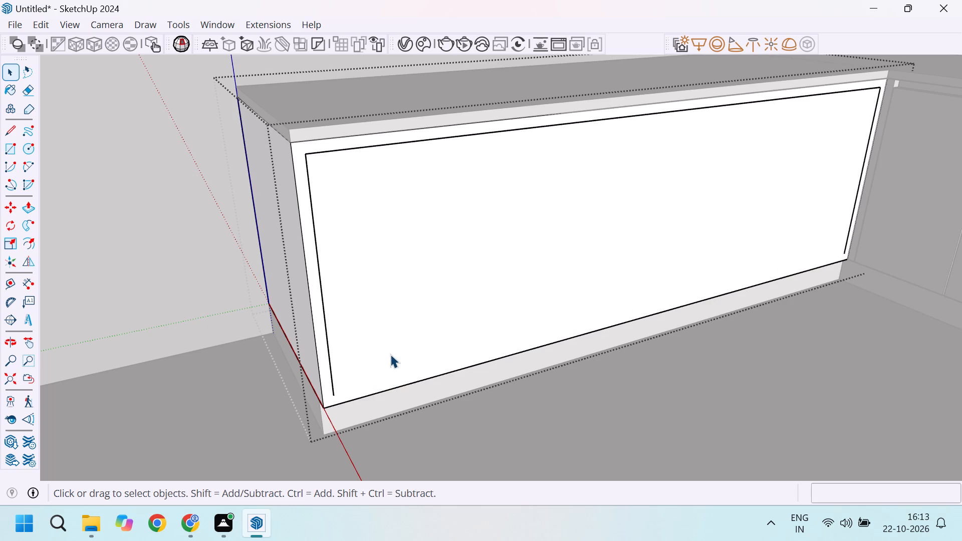
Extend the inset vertical line at the front face's free end straight down to the face's bottom edge.
scroll(394, 297, down, 3)
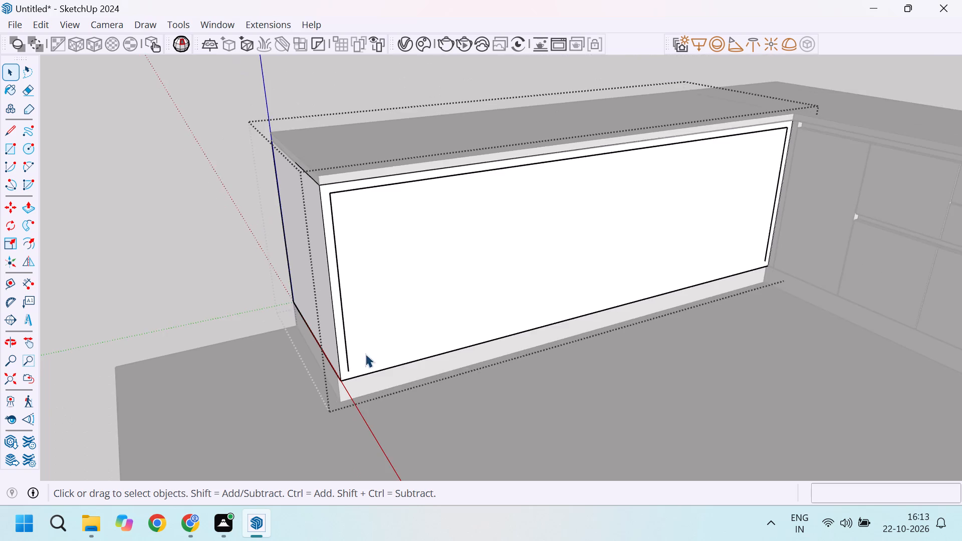
scroll(365, 353, up, 7)
key(l)
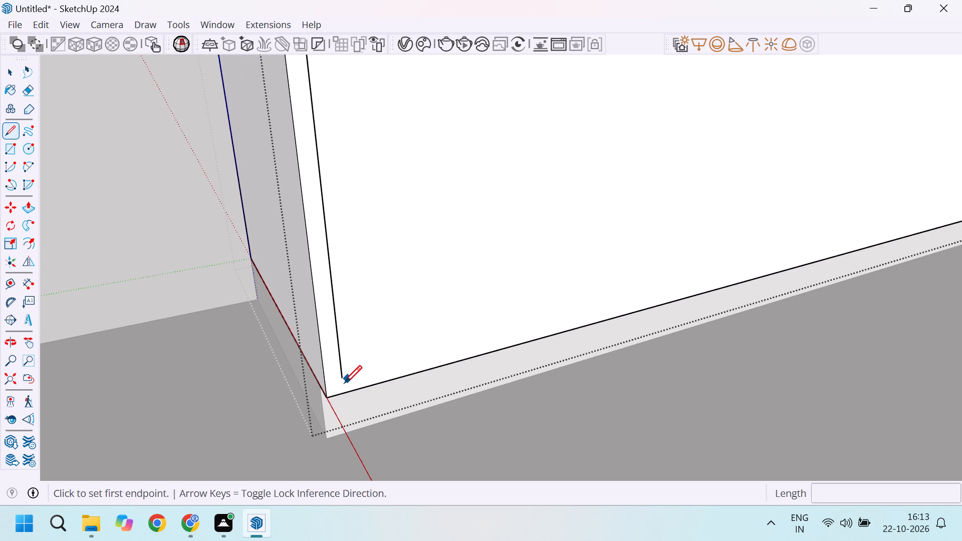
click(343, 382)
scroll(348, 392, up, 4)
click(347, 395)
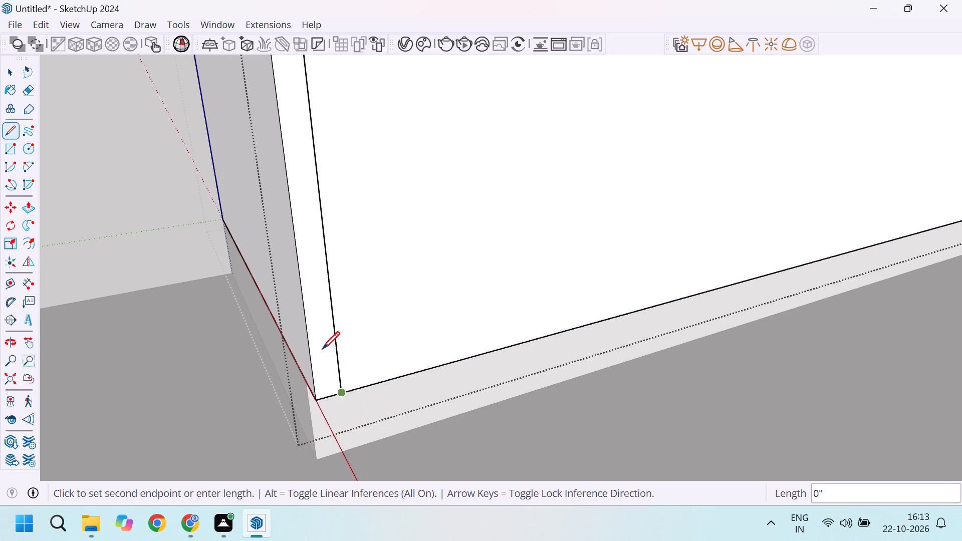
scroll(322, 345, down, 19)
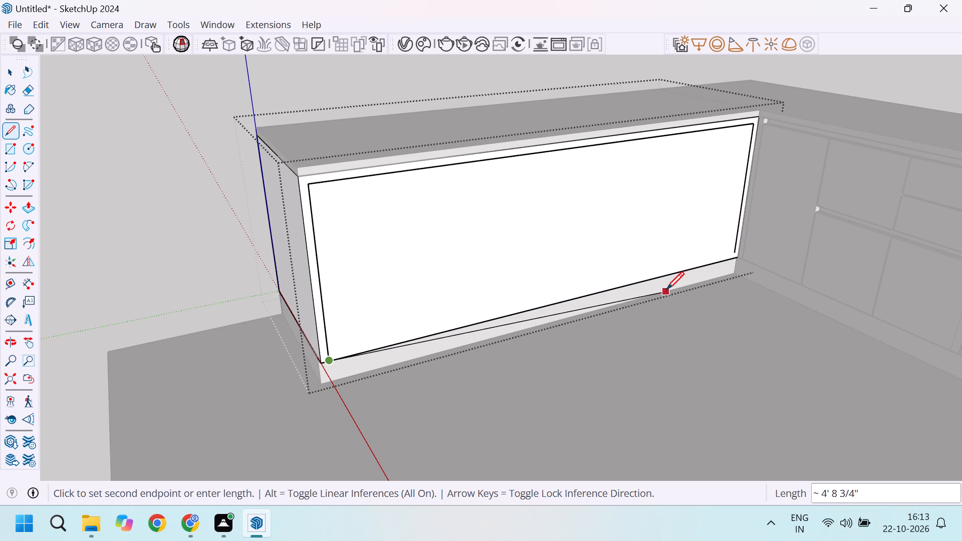
scroll(742, 214, up, 6)
key(Escape)
Draw a 1" line extending the inset vertical beside the adjoining cabinet down to the front face's bottom edge.
scroll(731, 269, up, 5)
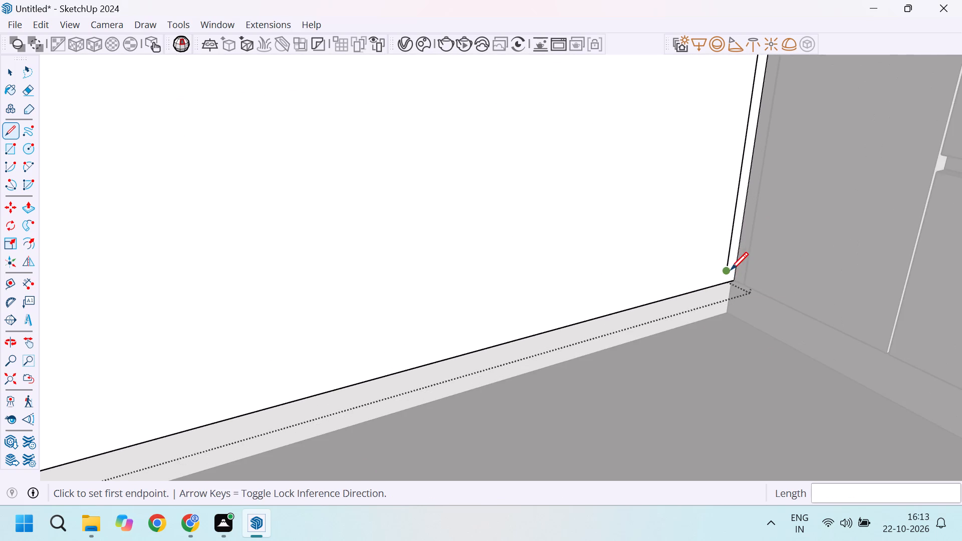
scroll(719, 271, up, 5)
click(730, 274)
scroll(730, 274, up, 7)
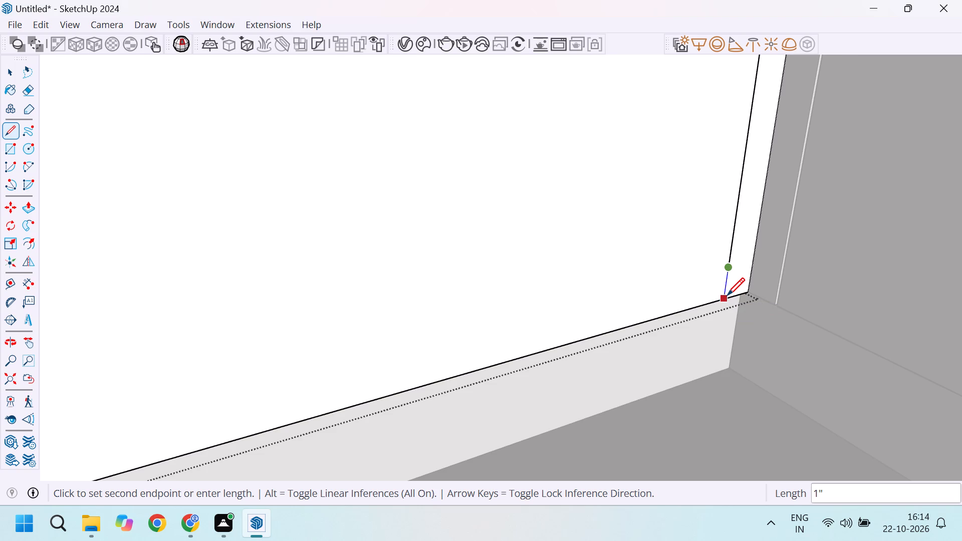
click(727, 295)
scroll(727, 295, down, 16)
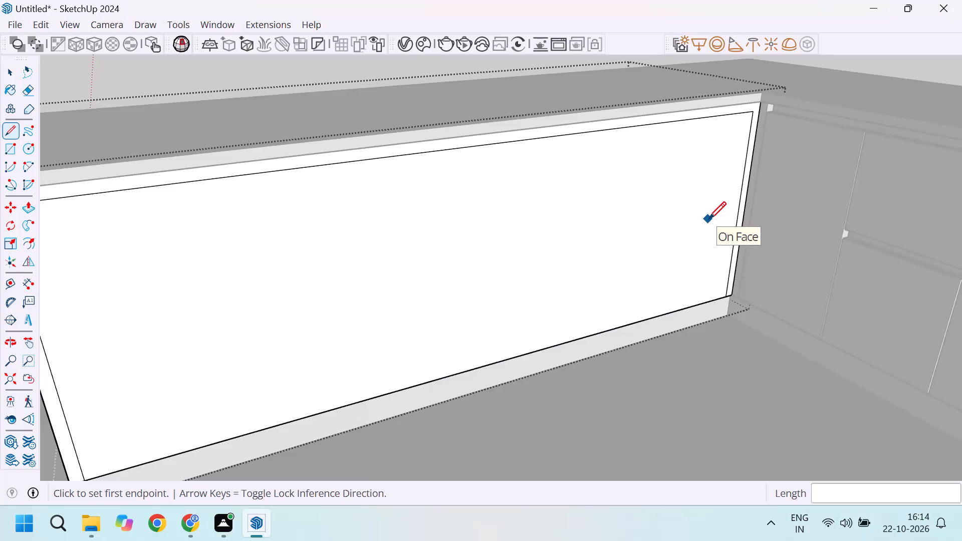
Draw a 1" vertical line from the inset outline's upper corner at the free end up to the face's top edge.
scroll(708, 219, down, 3)
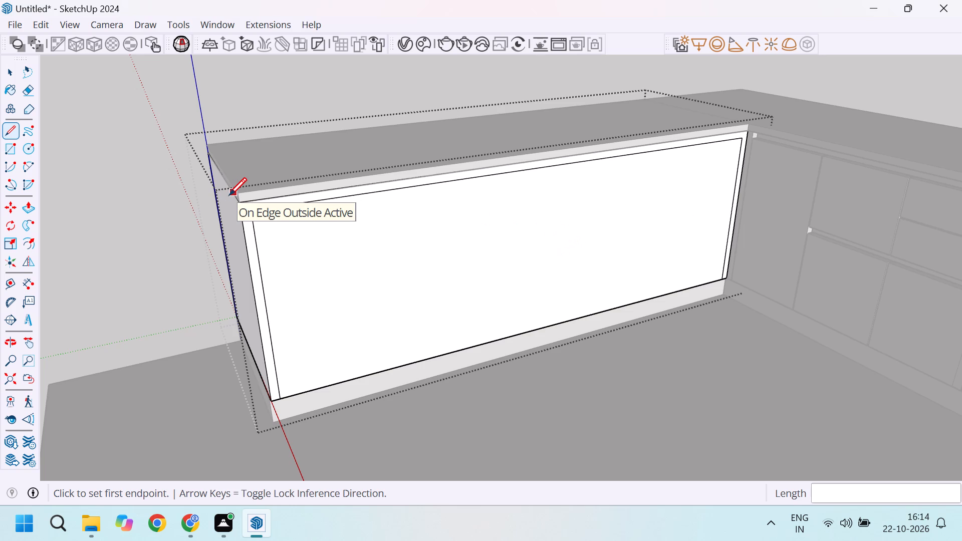
scroll(242, 203, up, 7)
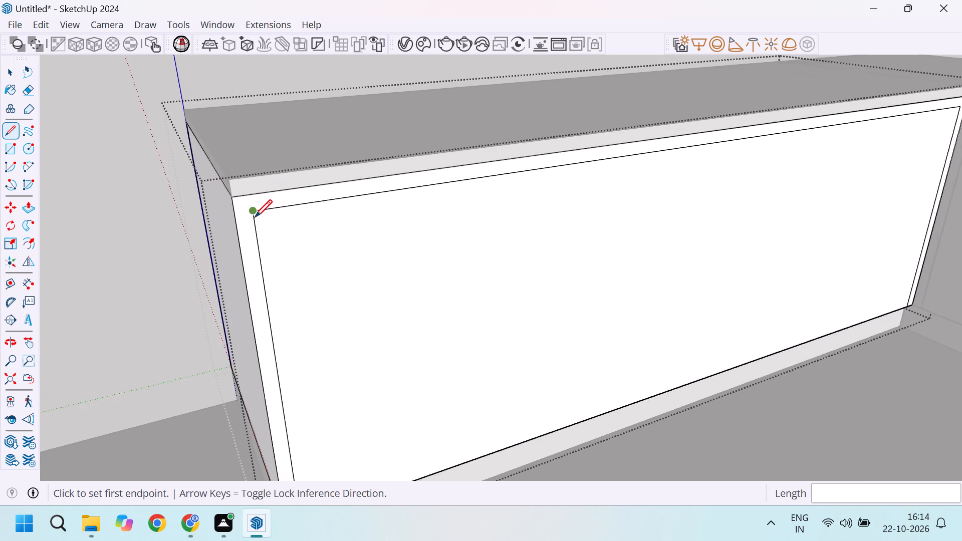
scroll(255, 217, up, 3)
click(251, 212)
click(250, 186)
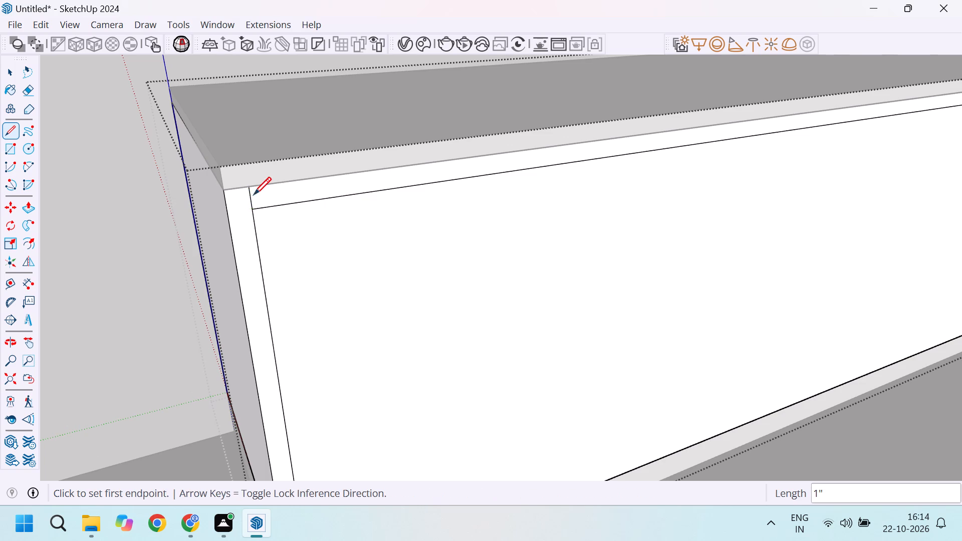
scroll(254, 197, down, 4)
key(space)
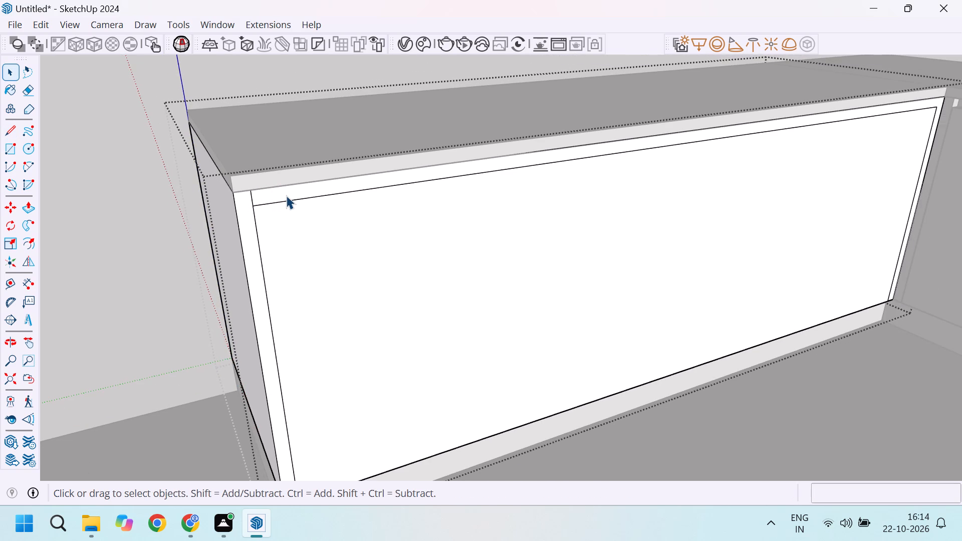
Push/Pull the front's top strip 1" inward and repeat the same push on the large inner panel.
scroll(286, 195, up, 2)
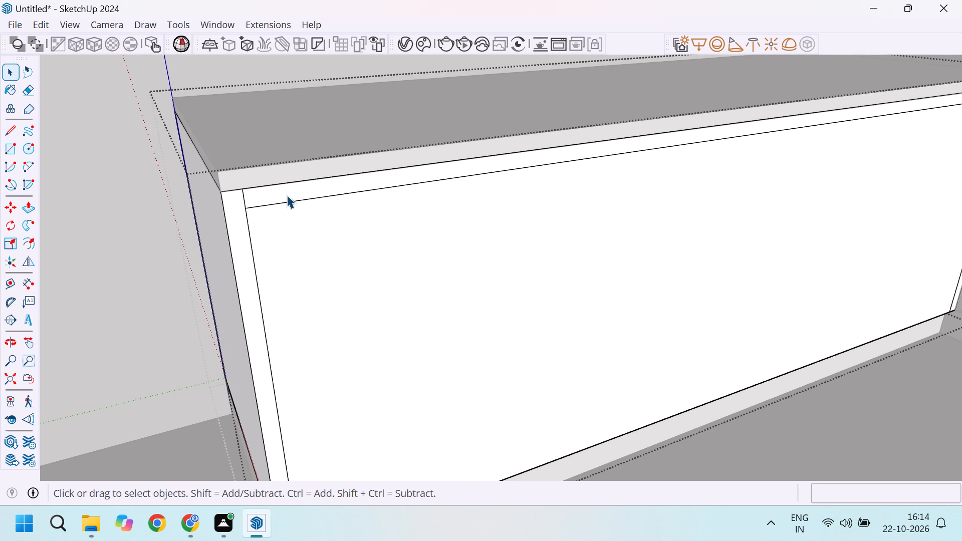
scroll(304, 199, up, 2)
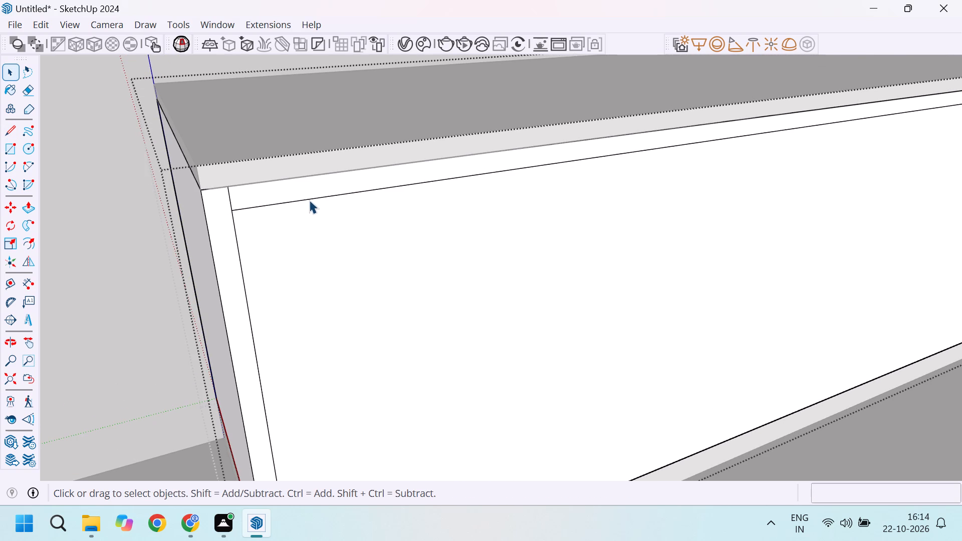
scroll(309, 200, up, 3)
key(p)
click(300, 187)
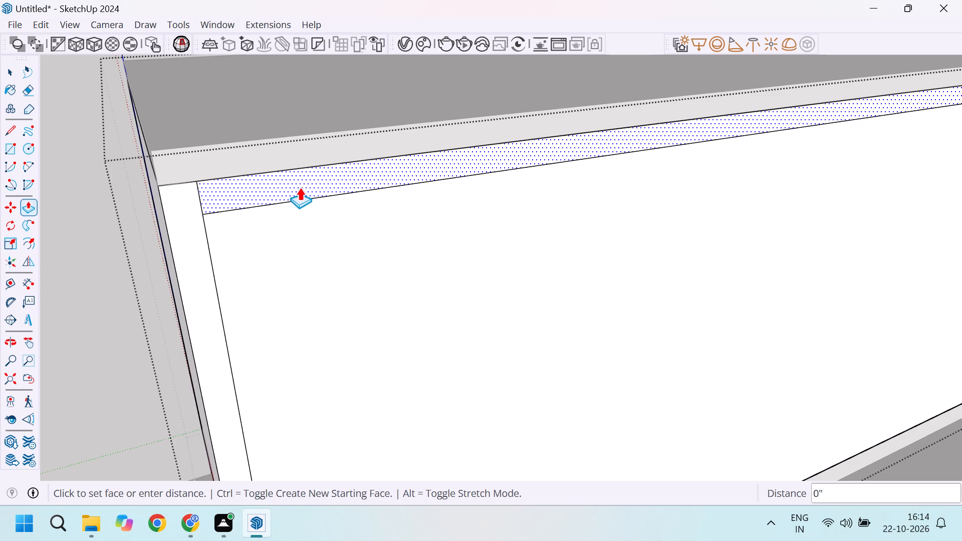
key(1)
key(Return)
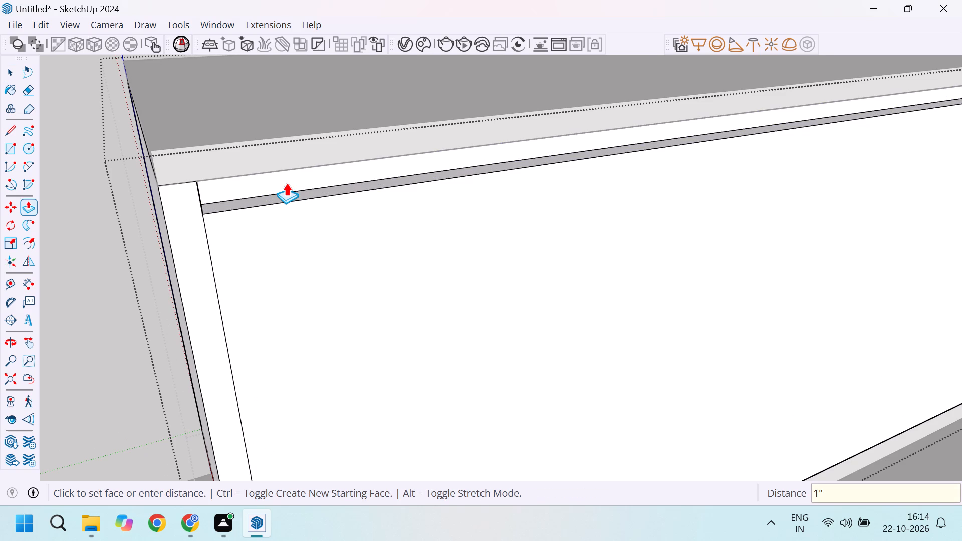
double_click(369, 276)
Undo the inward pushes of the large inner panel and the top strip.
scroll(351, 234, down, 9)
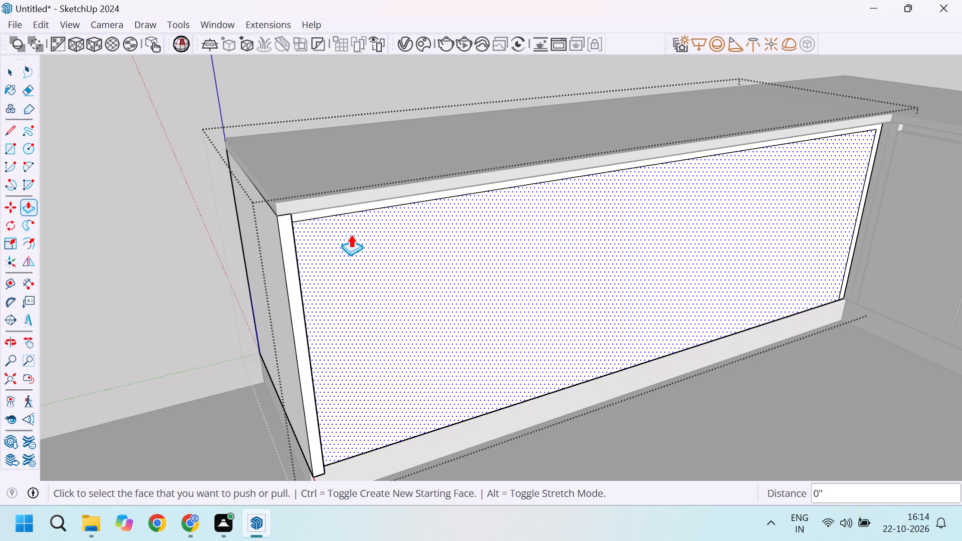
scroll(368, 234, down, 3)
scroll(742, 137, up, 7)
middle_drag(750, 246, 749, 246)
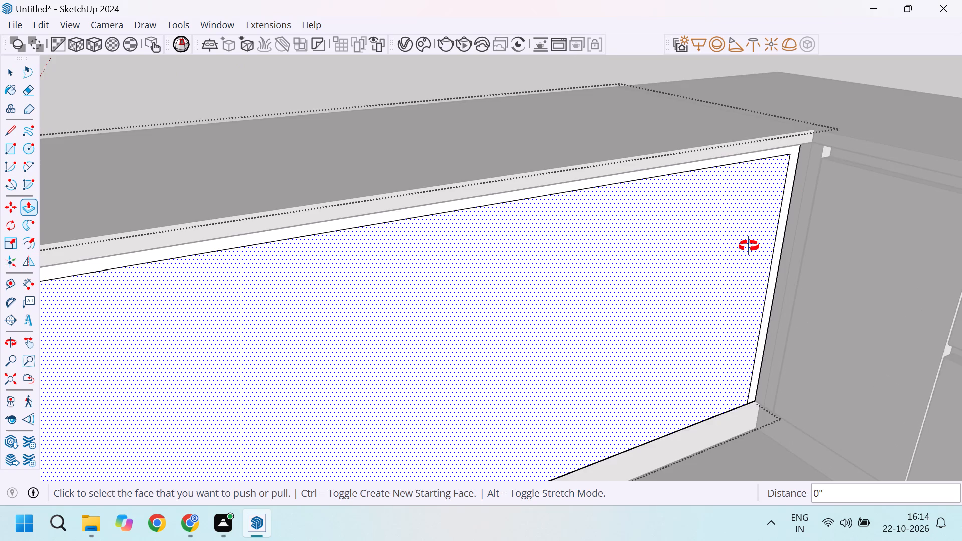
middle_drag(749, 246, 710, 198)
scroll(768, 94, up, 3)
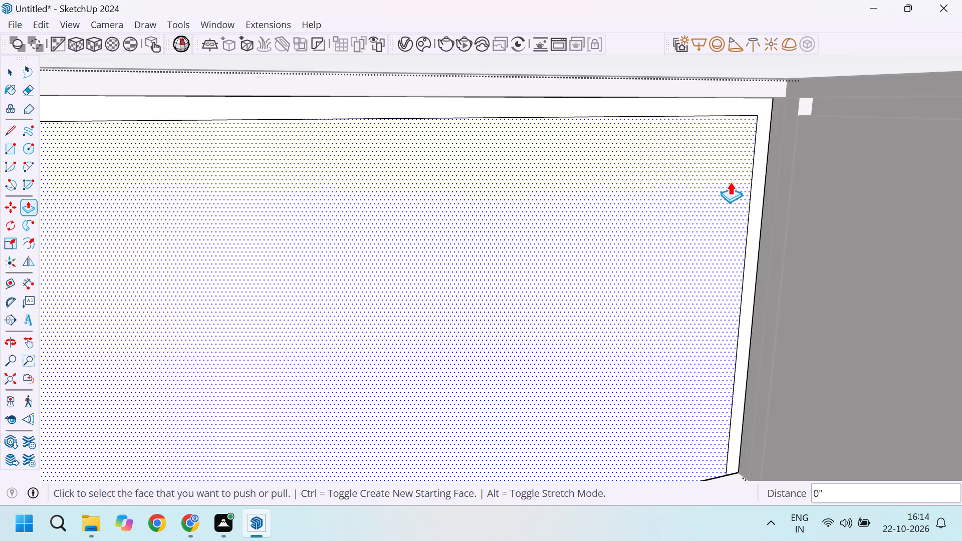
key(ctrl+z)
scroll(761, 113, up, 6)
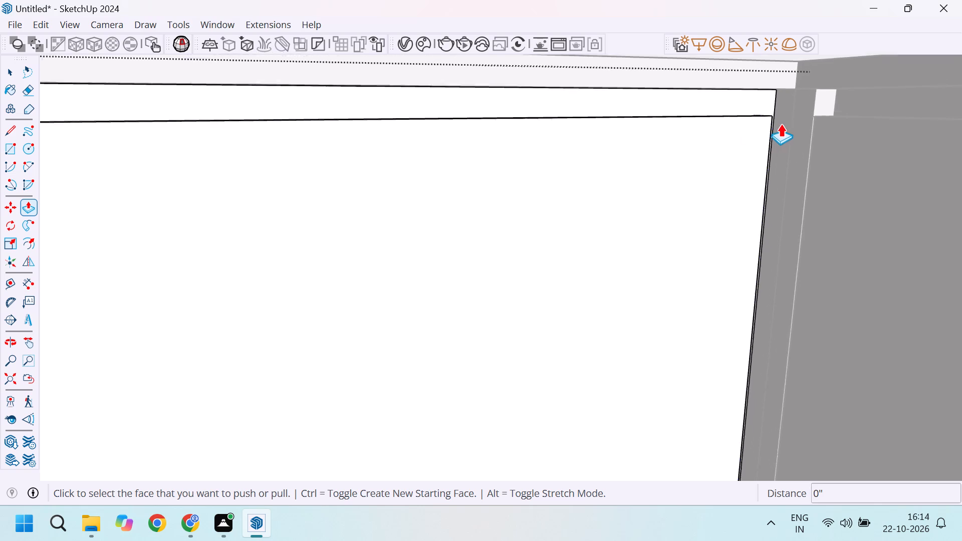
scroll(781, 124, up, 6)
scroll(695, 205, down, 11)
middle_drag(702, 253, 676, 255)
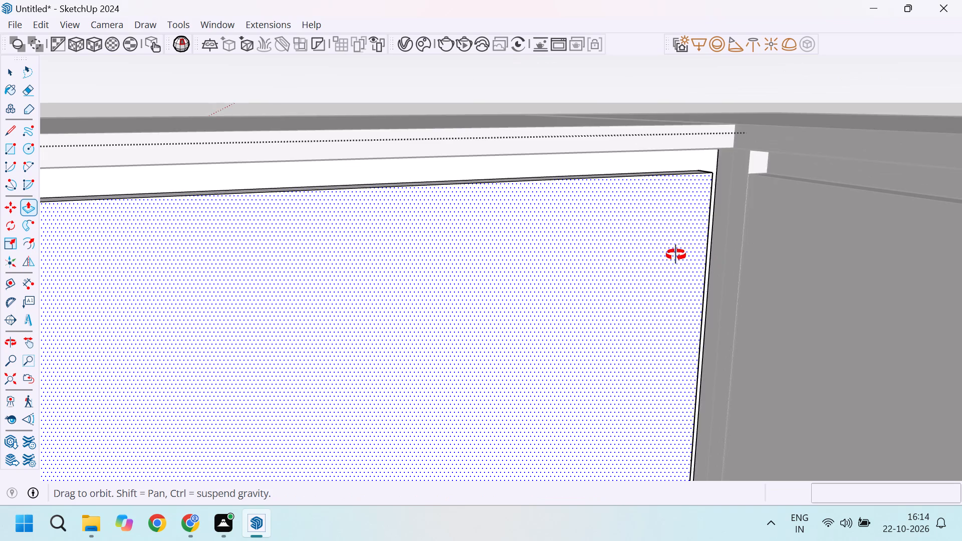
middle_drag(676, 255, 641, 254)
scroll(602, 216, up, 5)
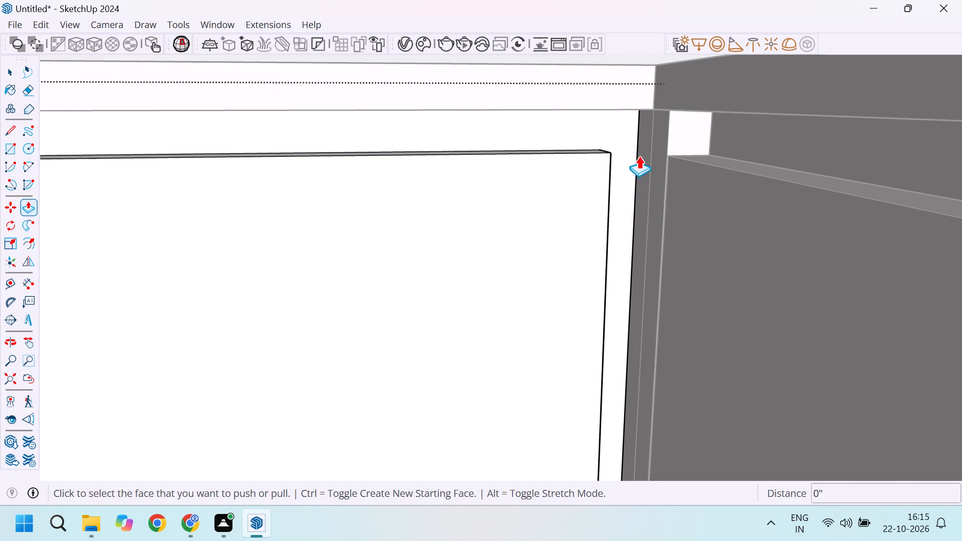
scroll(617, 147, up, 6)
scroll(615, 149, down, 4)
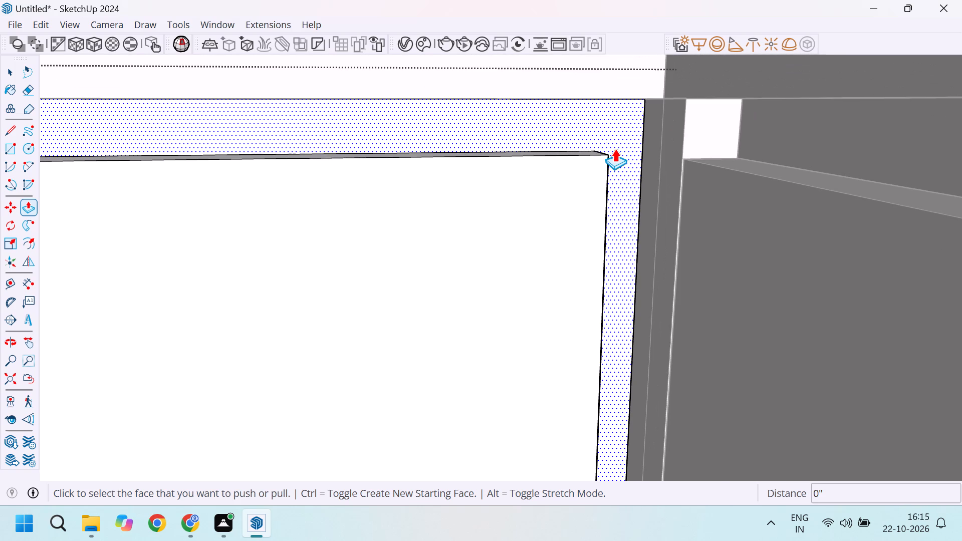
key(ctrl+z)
Draw a 1" vertical line from the inset corner beside the adjoining cabinet up to the front face's top edge.
scroll(615, 149, down, 5)
scroll(615, 149, up, 1)
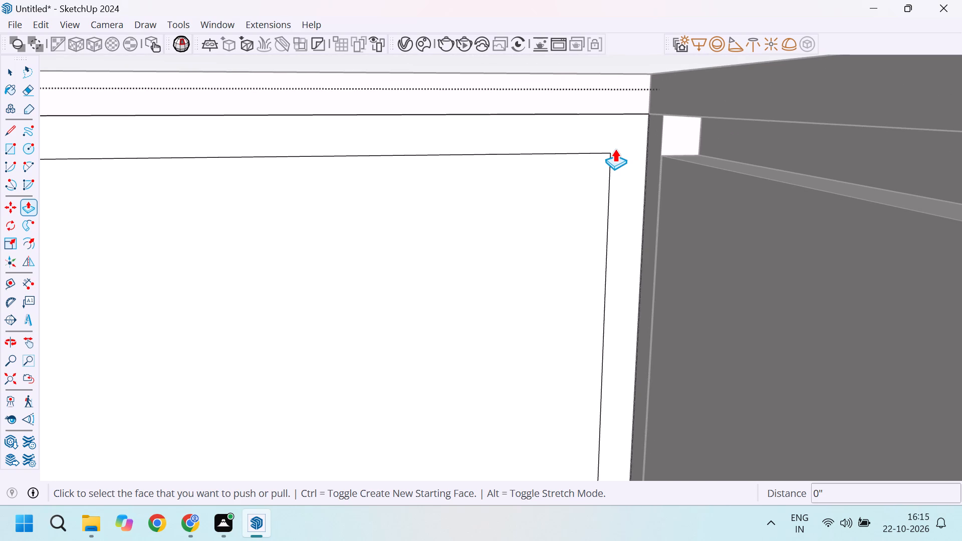
scroll(615, 149, up, 3)
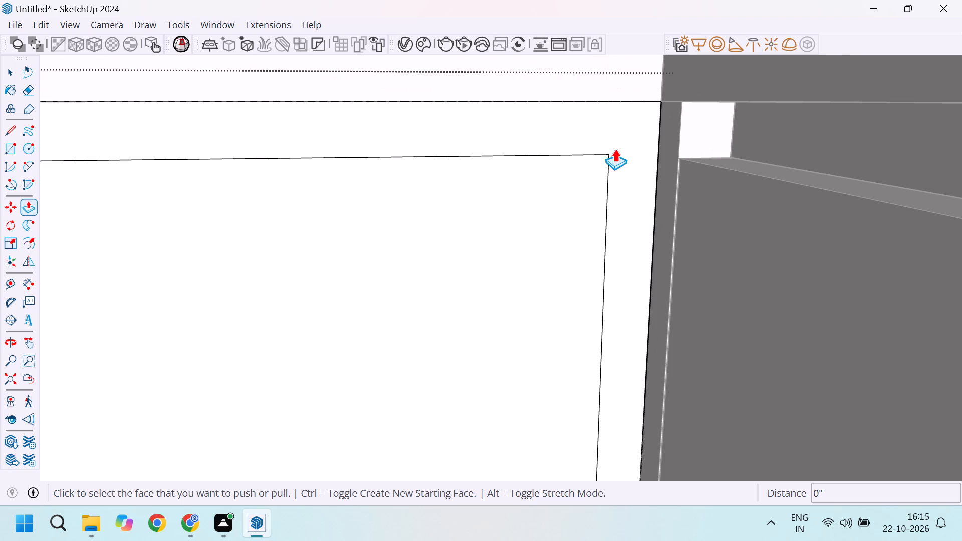
key(l)
click(608, 154)
middle_drag(598, 128, 592, 73)
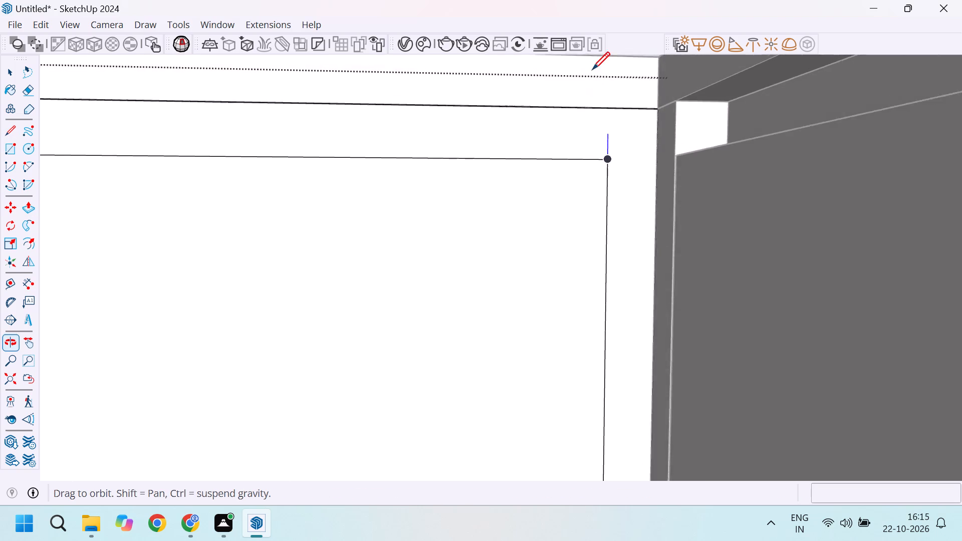
scroll(602, 116, up, 9)
click(604, 95)
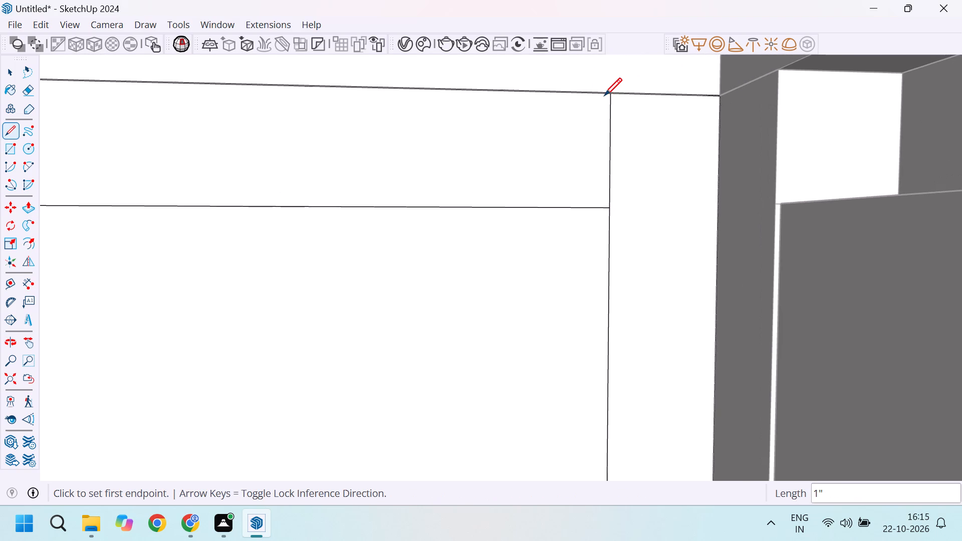
Examine the divided top corner of the front face where it meets the adjoining cabinet.
scroll(604, 95, down, 5)
middle_drag(577, 170, 803, 159)
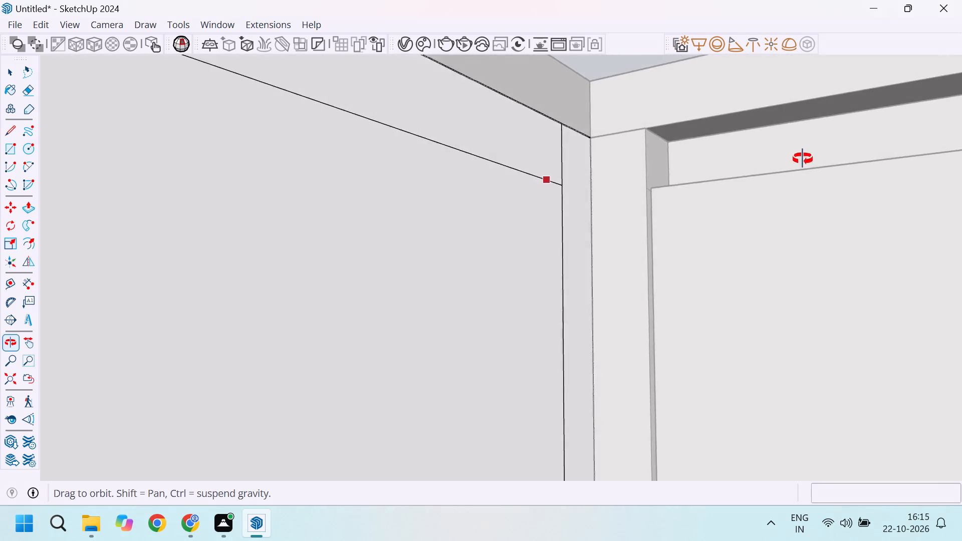
middle_drag(803, 159, 671, 280)
scroll(612, 223, down, 18)
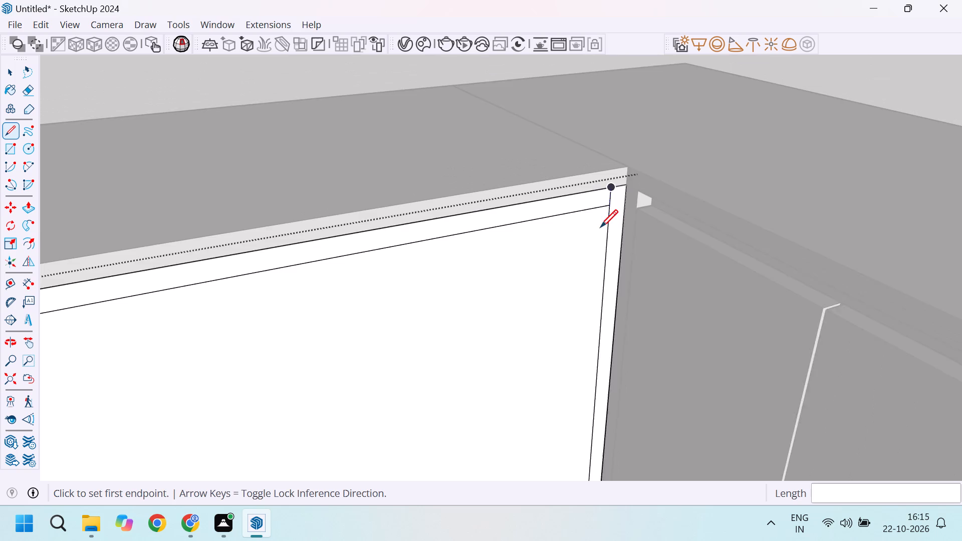
middle_drag(574, 245, 554, 283)
scroll(571, 235, up, 9)
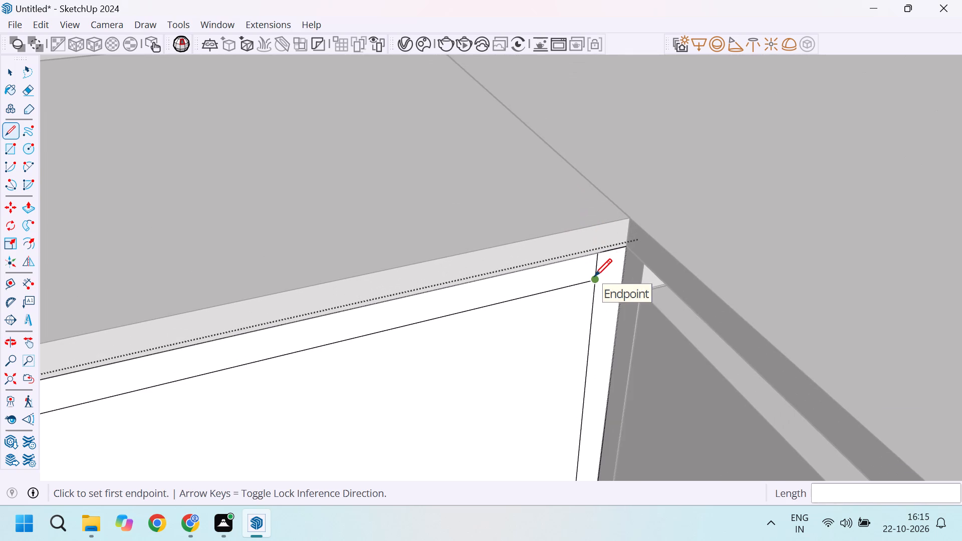
scroll(557, 267, up, 7)
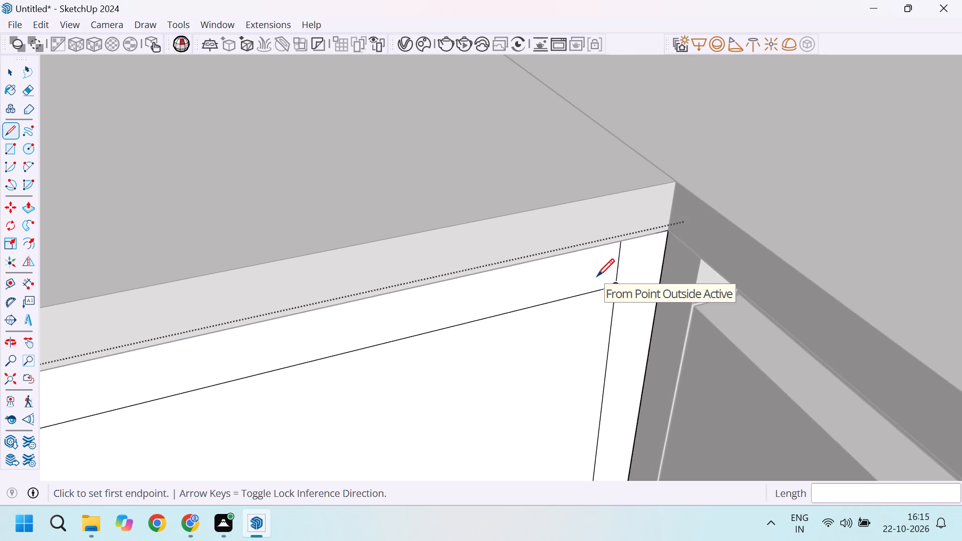
scroll(602, 259, down, 5)
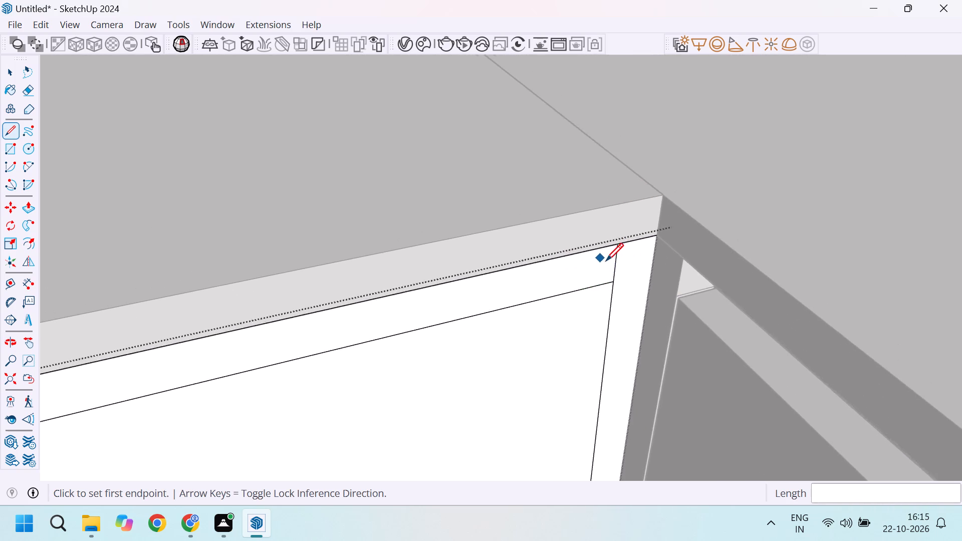
scroll(606, 260, down, 10)
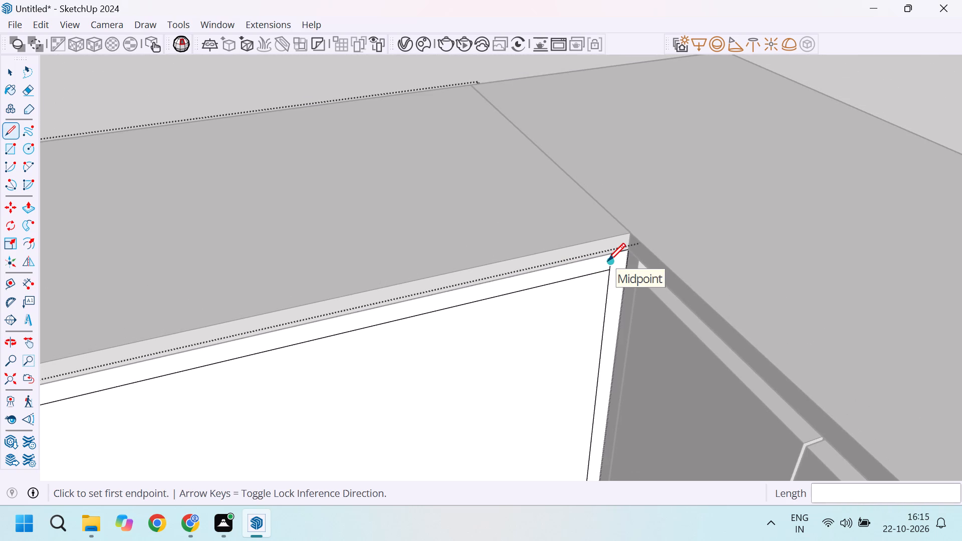
Push/Pull the front's top strip 1" inward and repeat the same push on the large inner panel.
scroll(608, 260, down, 3)
scroll(558, 283, up, 9)
key(space)
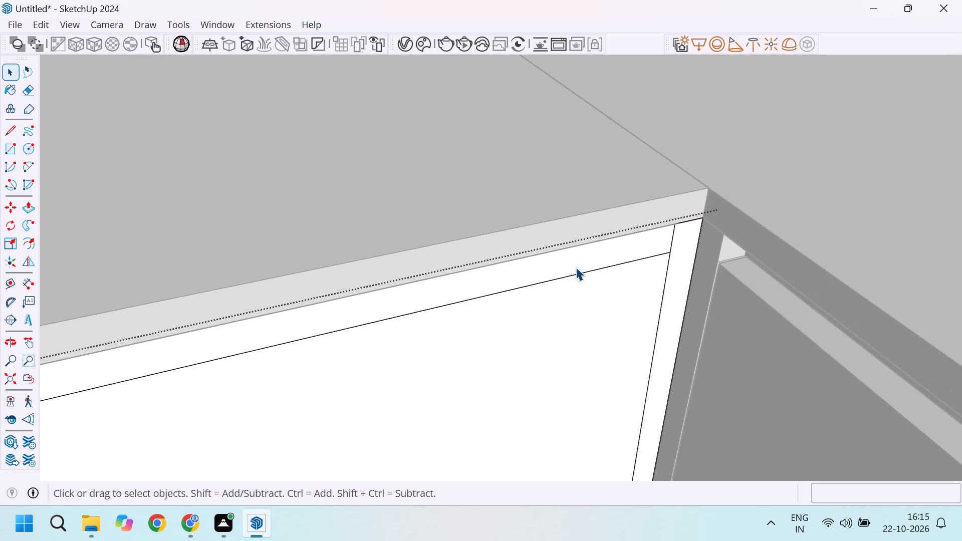
key(p)
click(570, 262)
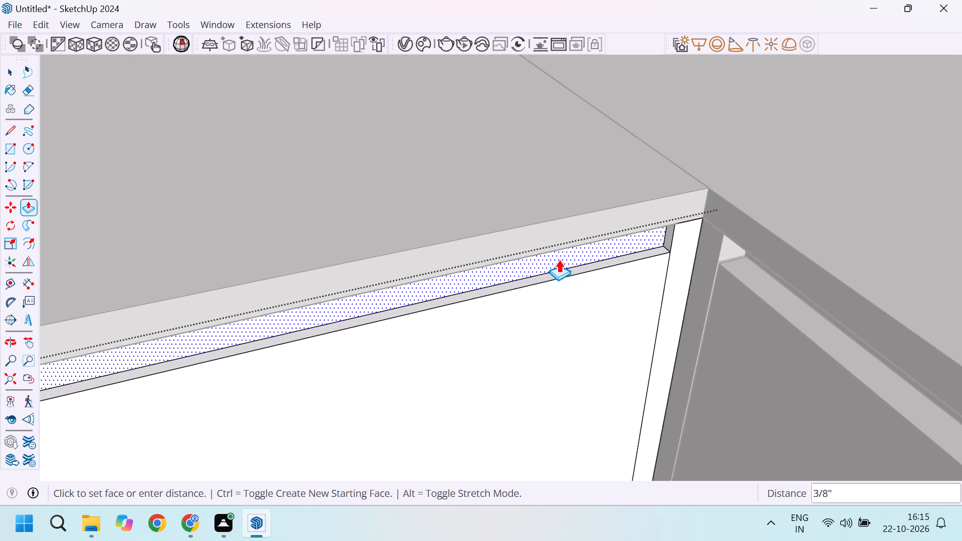
key(1)
key(Return)
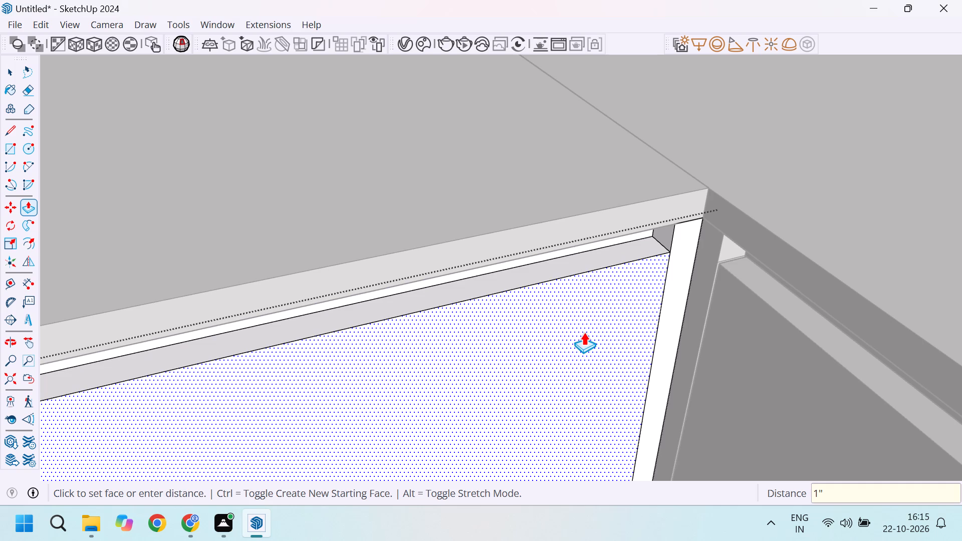
double_click(584, 332)
scroll(568, 286, down, 9)
key(space)
Copy the recessed large panel and top strip faces, leave the cabinet group, and paste them in place.
middle_drag(570, 352, 556, 323)
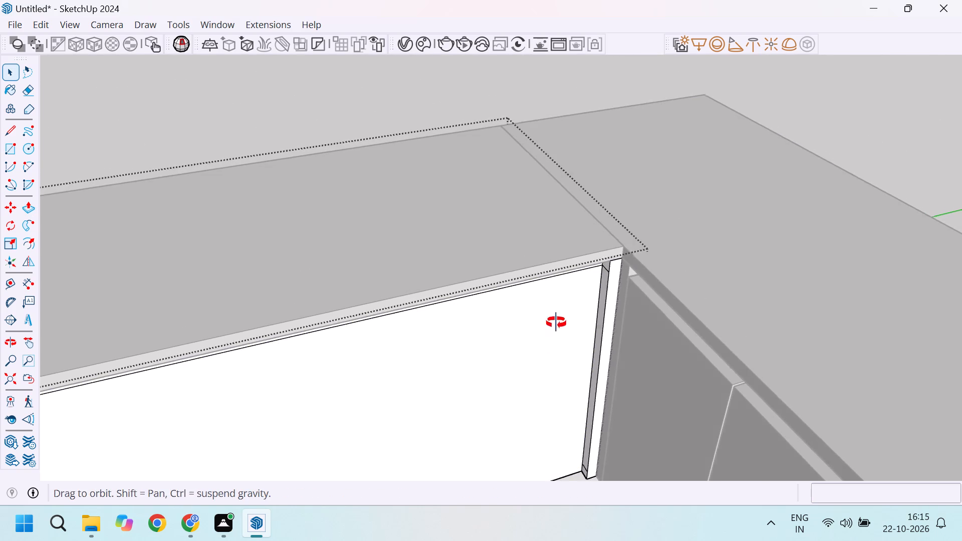
middle_drag(556, 323, 556, 311)
scroll(553, 300, down, 8)
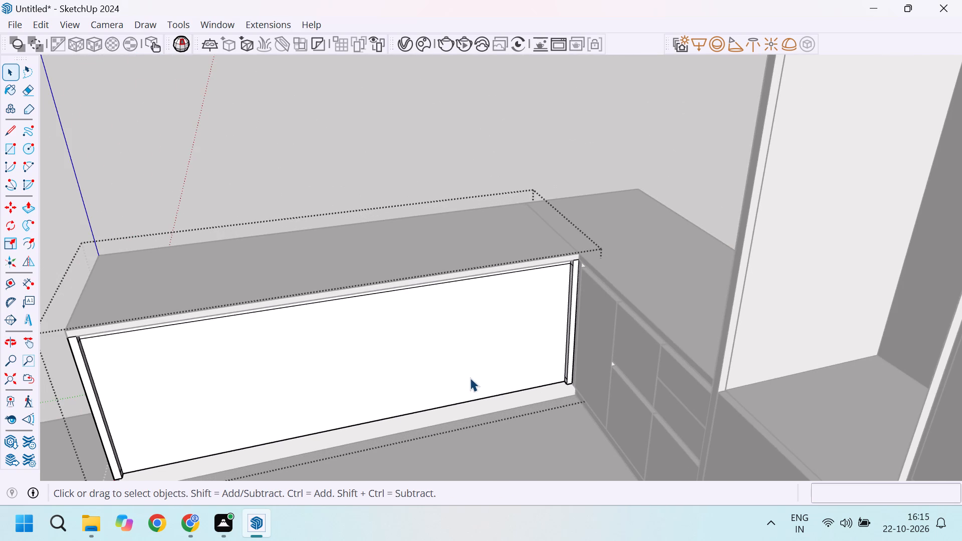
scroll(76, 343, up, 4)
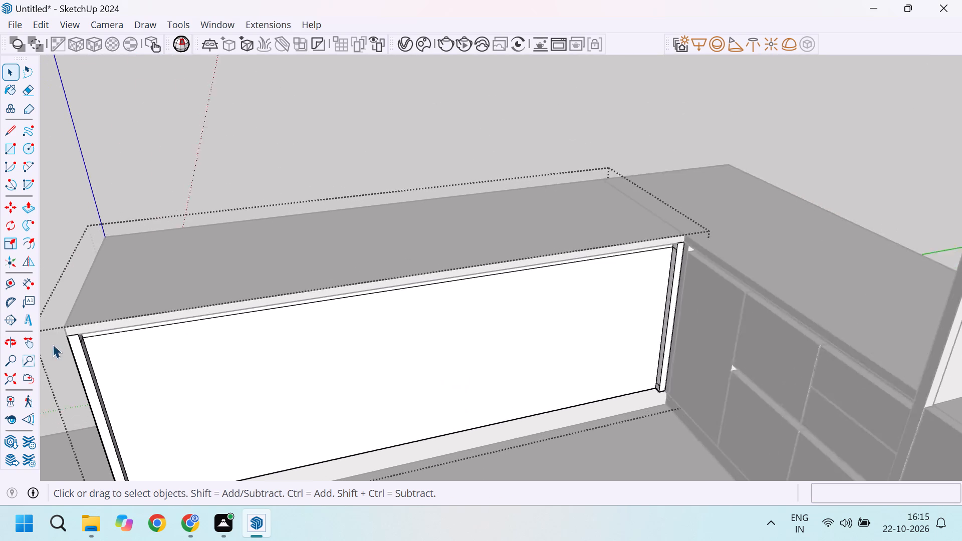
scroll(116, 347, up, 9)
click(198, 380)
scroll(260, 401, down, 8)
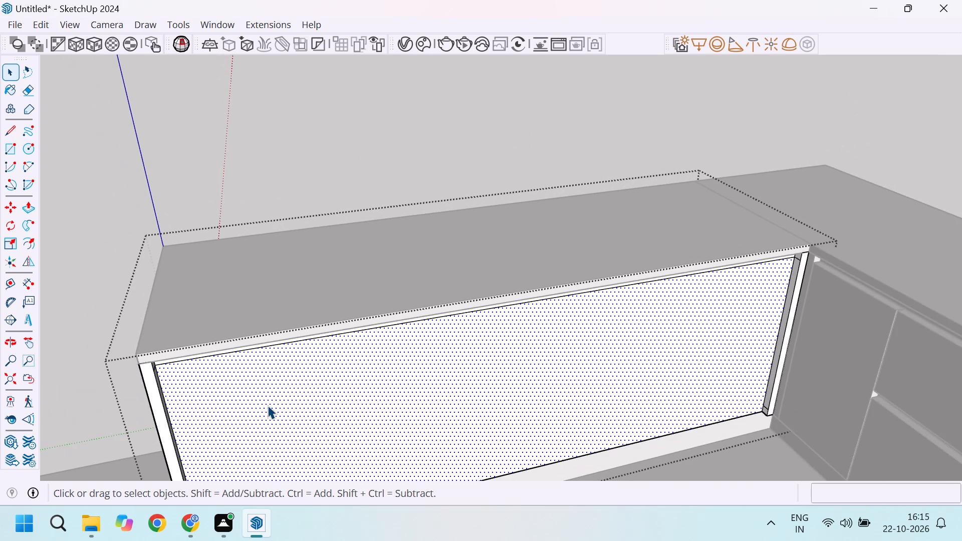
scroll(268, 406, down, 3)
middle_drag(362, 411, 347, 333)
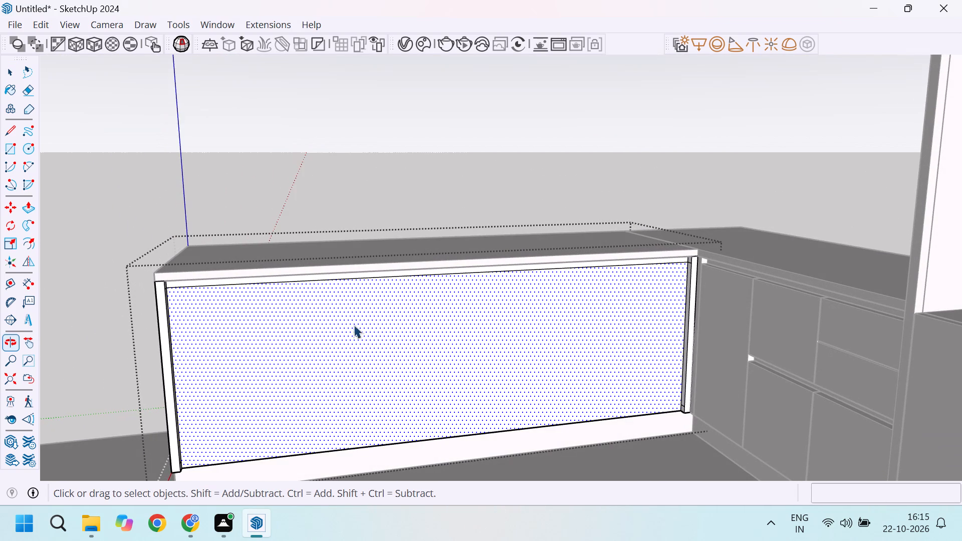
scroll(307, 283, up, 11)
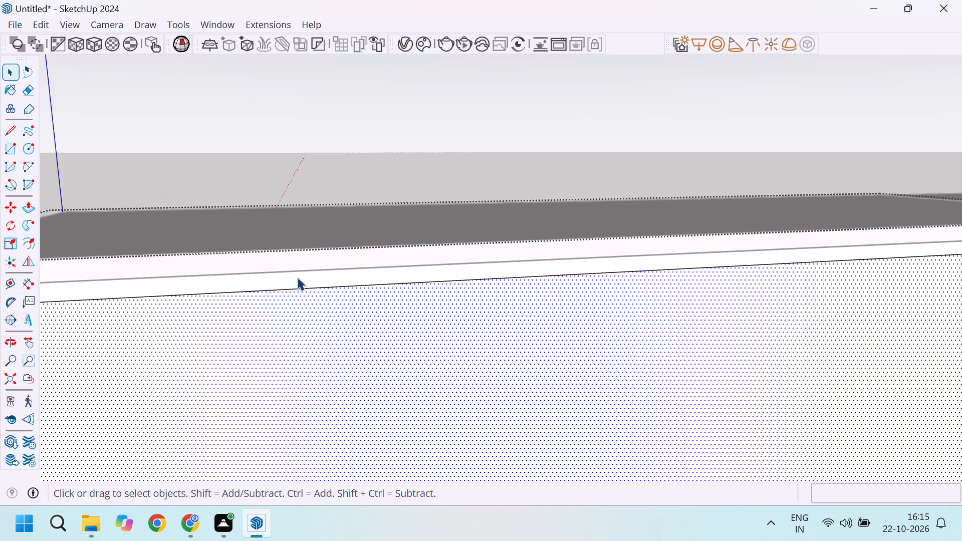
scroll(297, 277, up, 1)
ctrl+click(312, 284)
scroll(318, 285, down, 4)
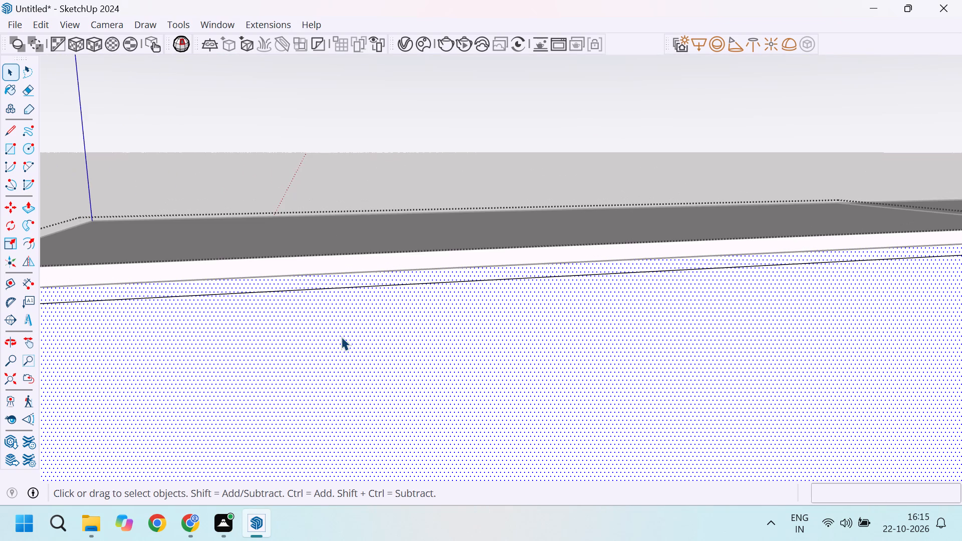
key(ctrl+c)
scroll(359, 359, down, 10)
click(399, 215)
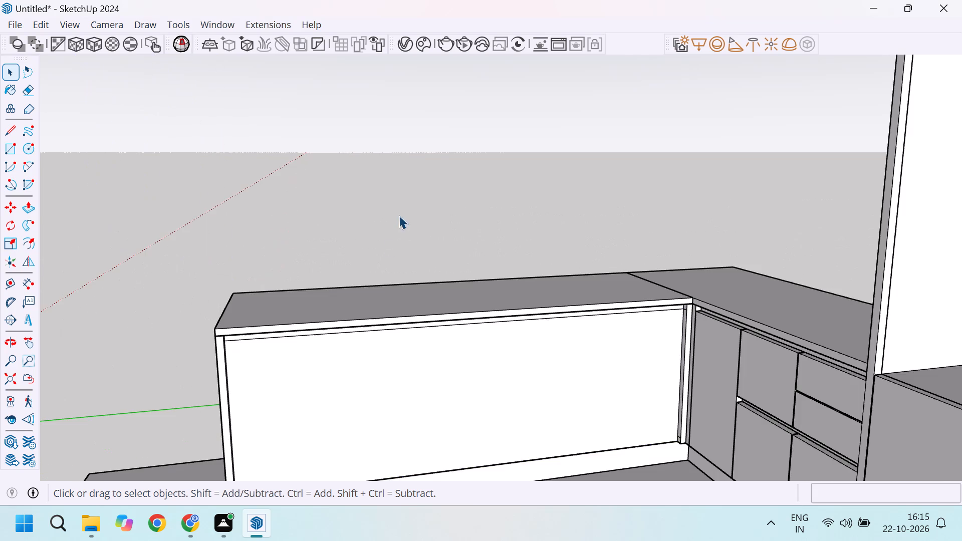
click(43, 26)
click(94, 139)
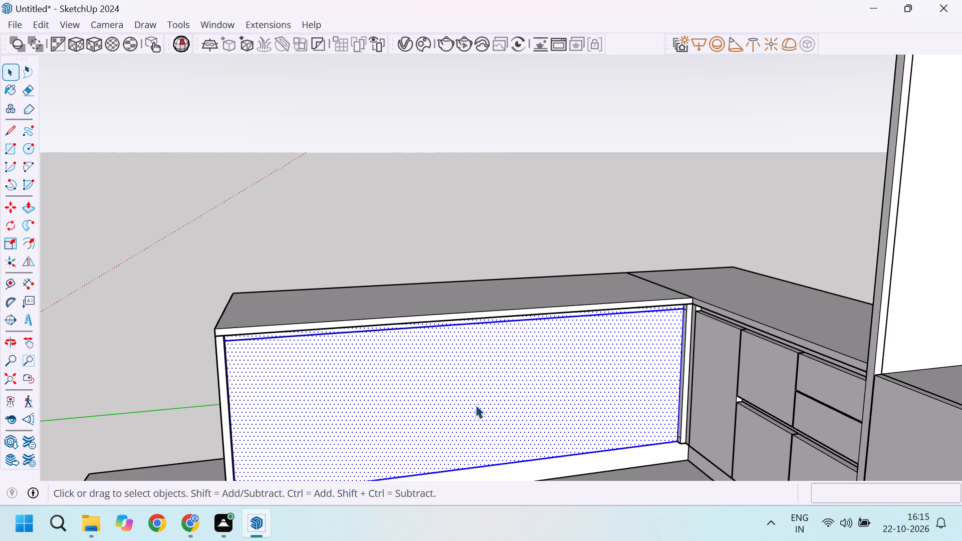
Push/Pull the pasted large panel 1" outward, flush with the front edge of the end stiles.
scroll(531, 408, up, 3)
scroll(747, 306, up, 13)
scroll(707, 253, up, 4)
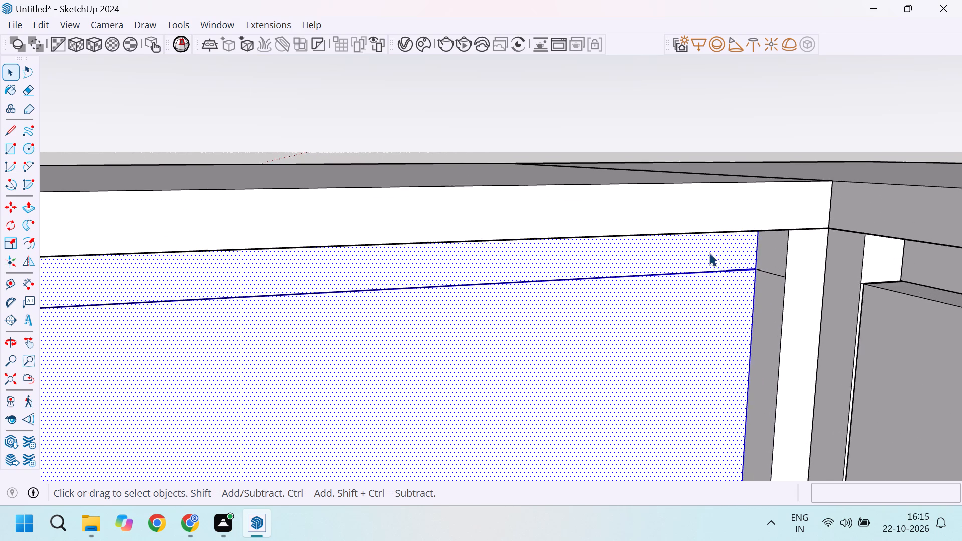
scroll(709, 253, up, 3)
key(p)
click(714, 256)
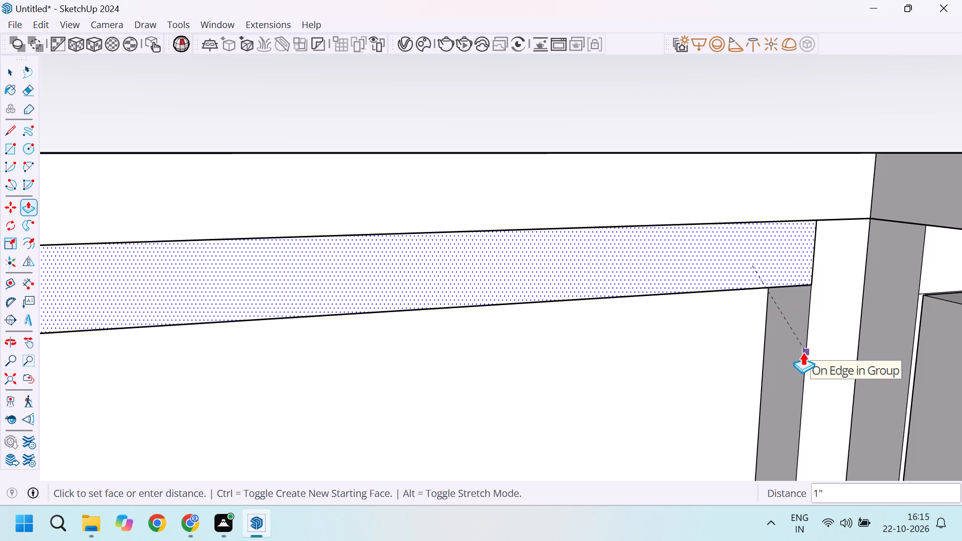
key(Escape)
click(697, 325)
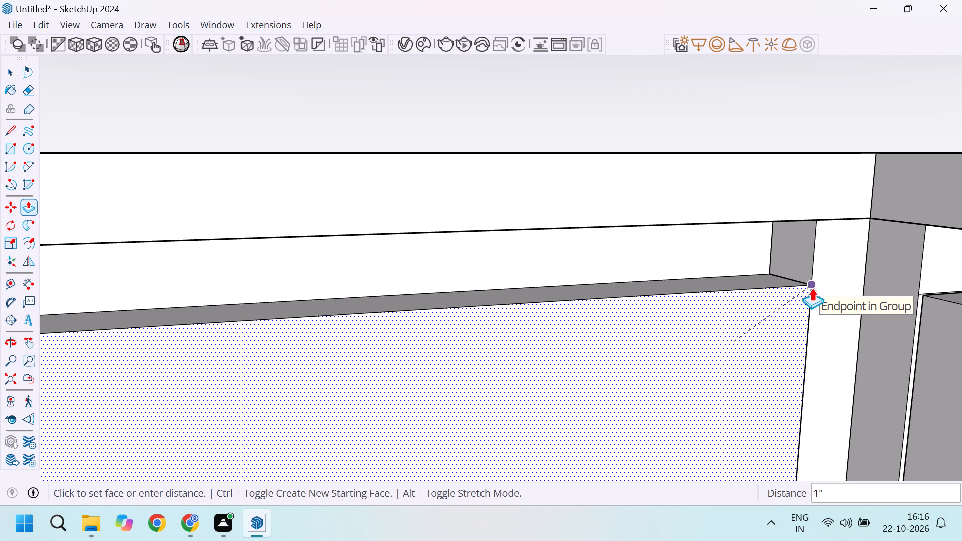
click(812, 288)
scroll(725, 245, down, 12)
scroll(688, 302, down, 19)
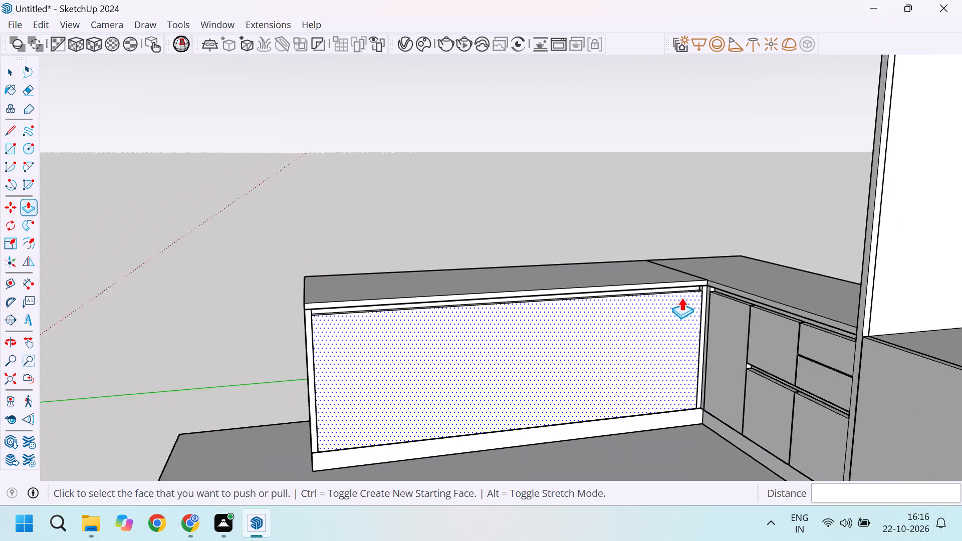
Delete the pasted top strip face above the large panel.
scroll(513, 359, up, 7)
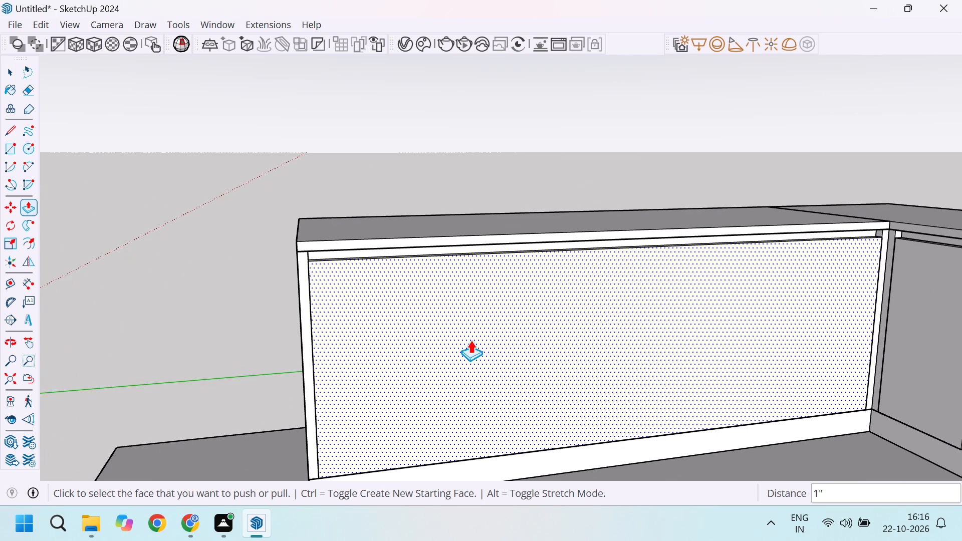
key(space)
triple_click(470, 340)
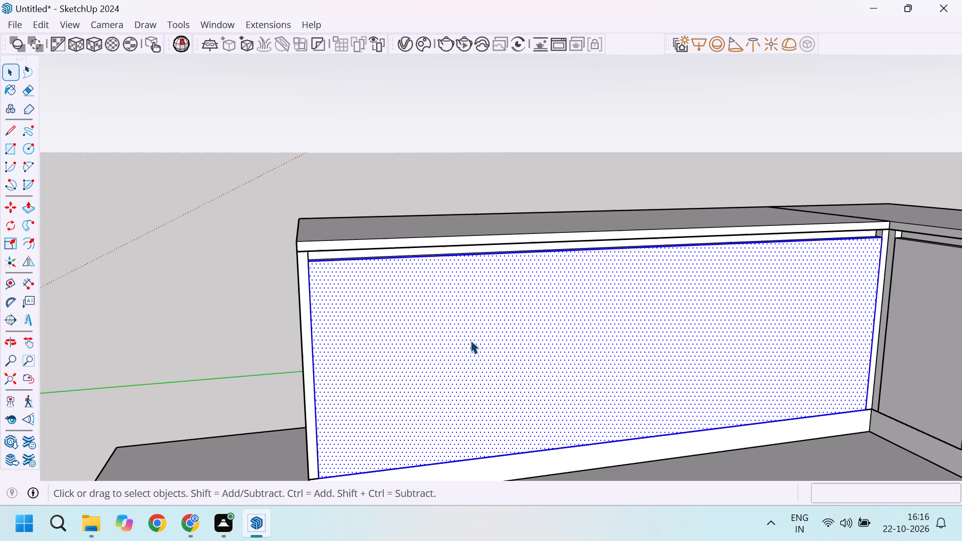
scroll(470, 340, up, 3)
triple_click(470, 340)
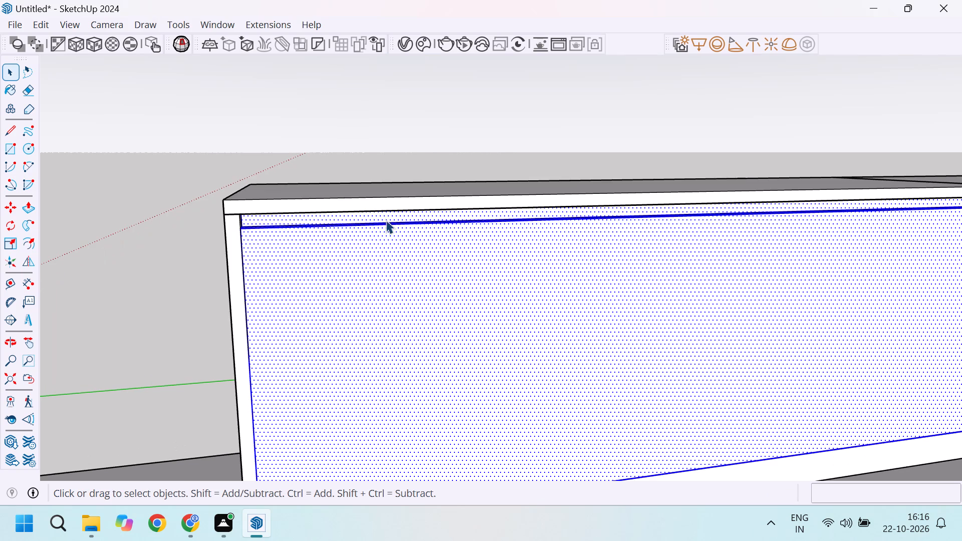
scroll(364, 201, up, 7)
click(275, 234)
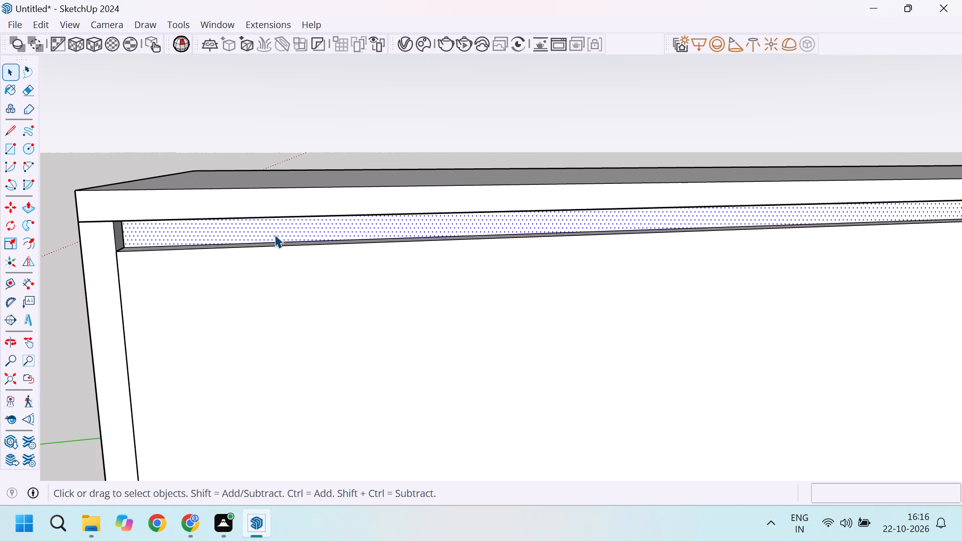
key(Delete)
Select all connected panel geometry and deselect the strip's leftover vertical edge at the run's free end.
triple_click(292, 276)
scroll(292, 276, down, 10)
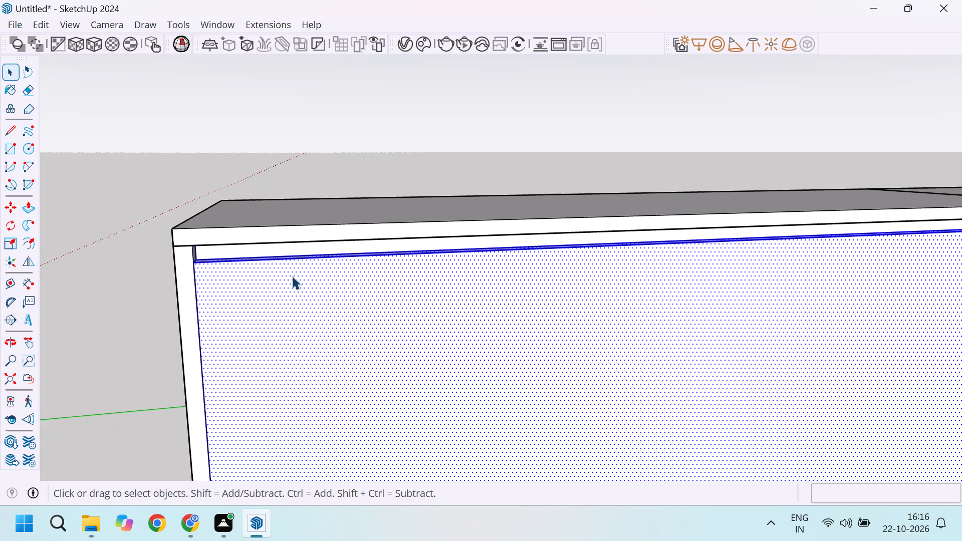
scroll(292, 276, down, 12)
scroll(302, 367, up, 6)
middle_drag(278, 389, 355, 278)
scroll(284, 371, up, 1)
middle_drag(464, 186, 412, 321)
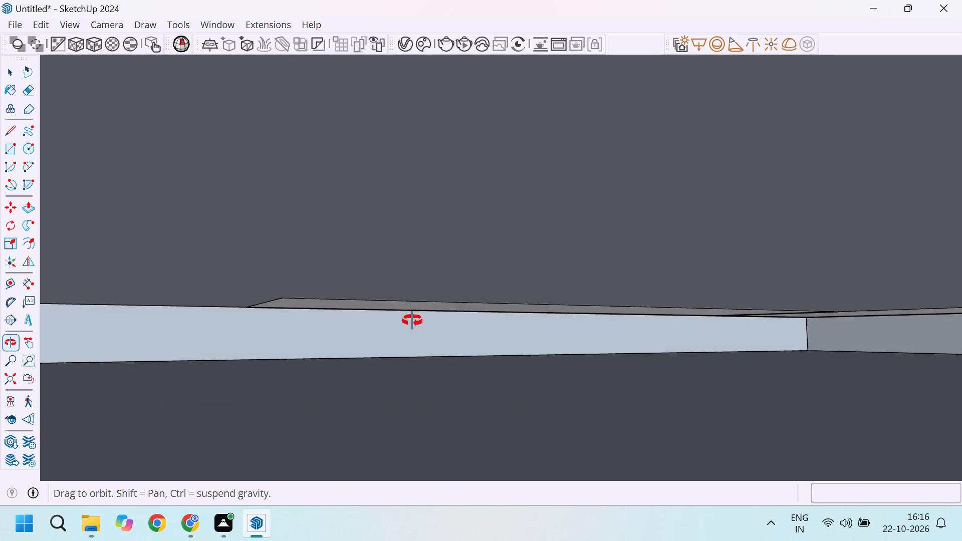
middle_drag(412, 321, 404, 343)
scroll(388, 360, down, 20)
scroll(388, 360, down, 11)
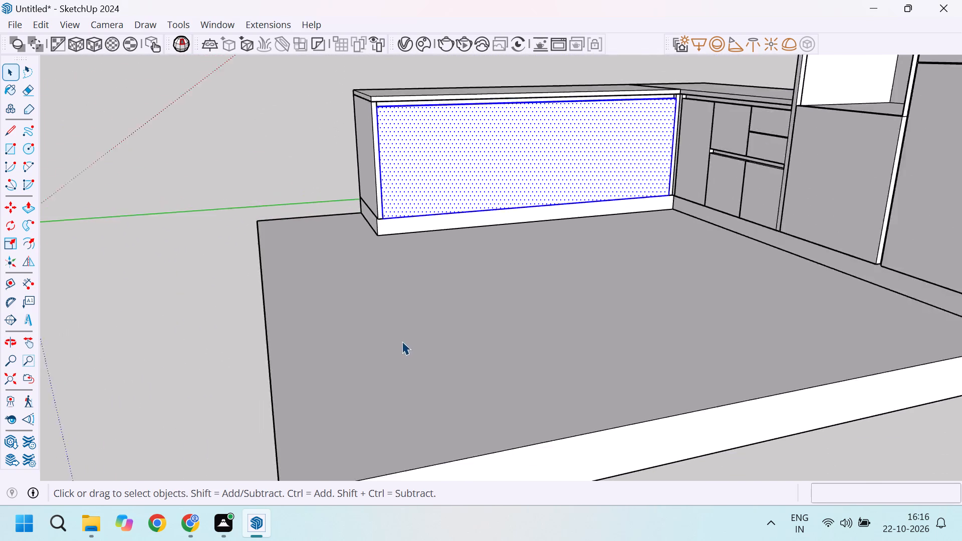
scroll(402, 341, down, 6)
scroll(472, 205, up, 2)
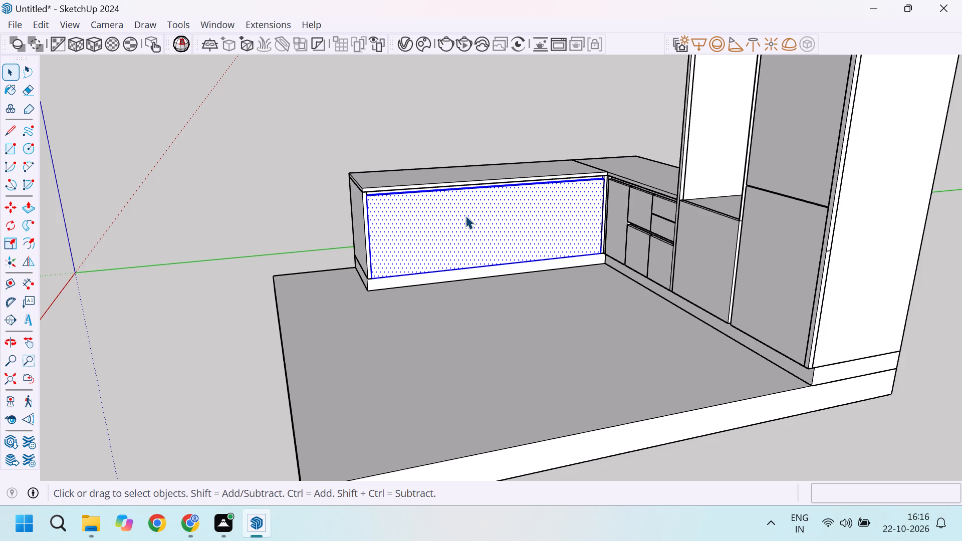
scroll(370, 193, up, 17)
middle_drag(353, 207, 344, 232)
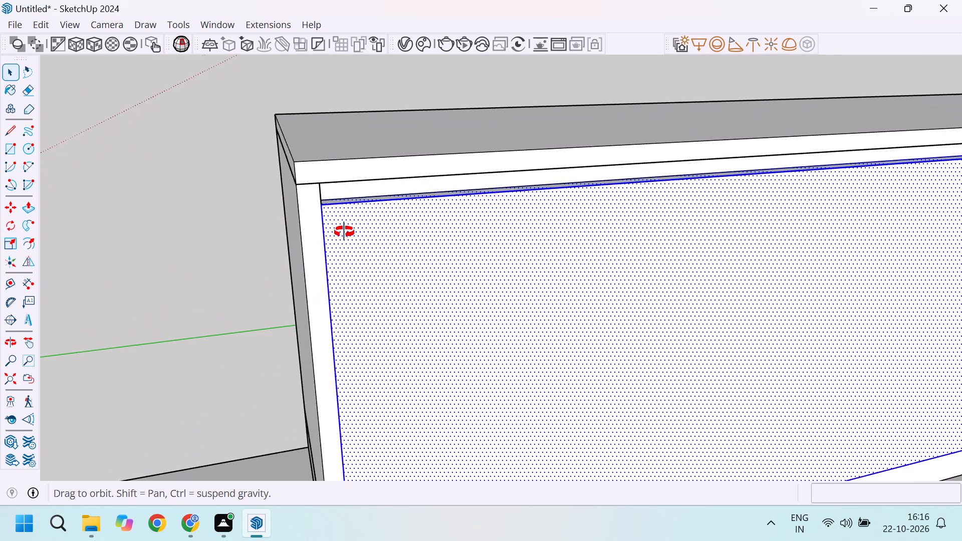
middle_drag(344, 232, 269, 219)
scroll(298, 196, up, 2)
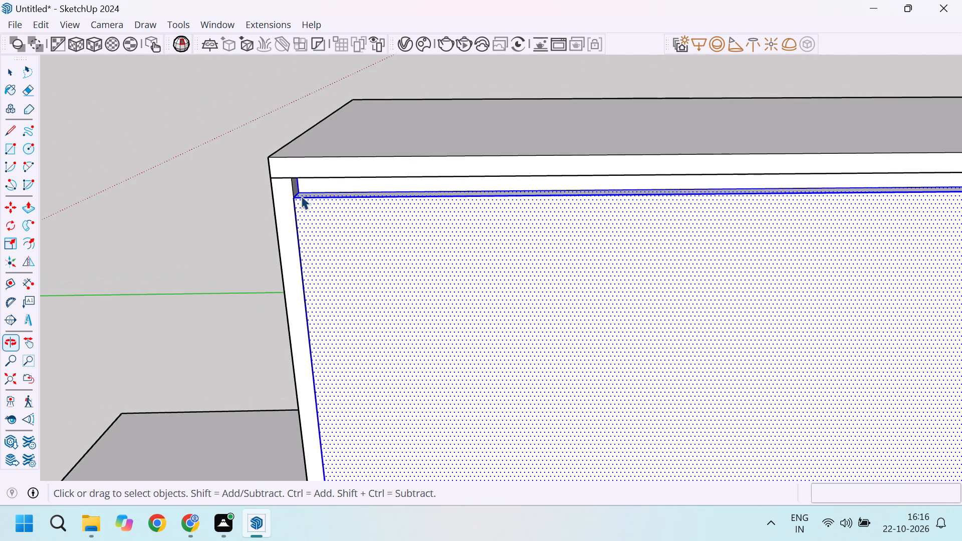
scroll(301, 196, up, 20)
scroll(301, 196, up, 10)
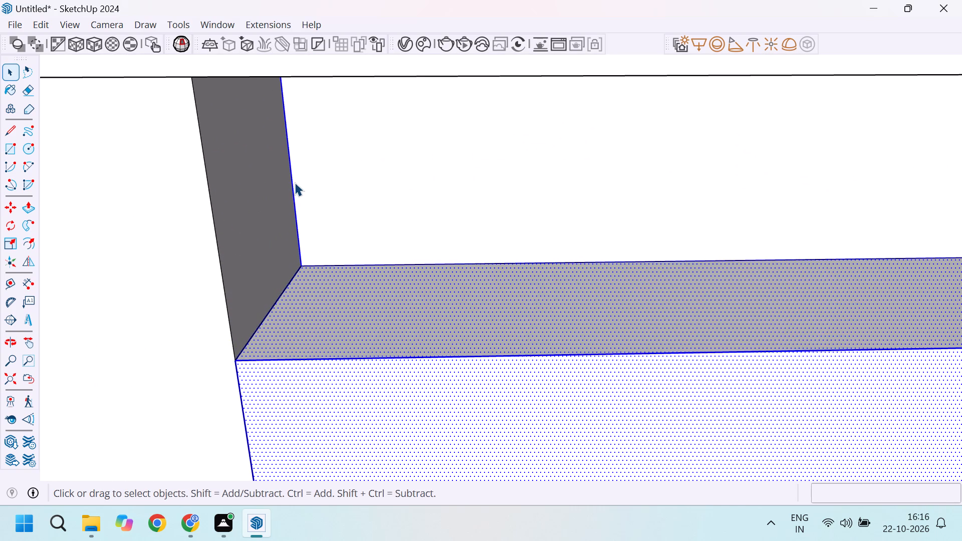
shift+click(291, 178)
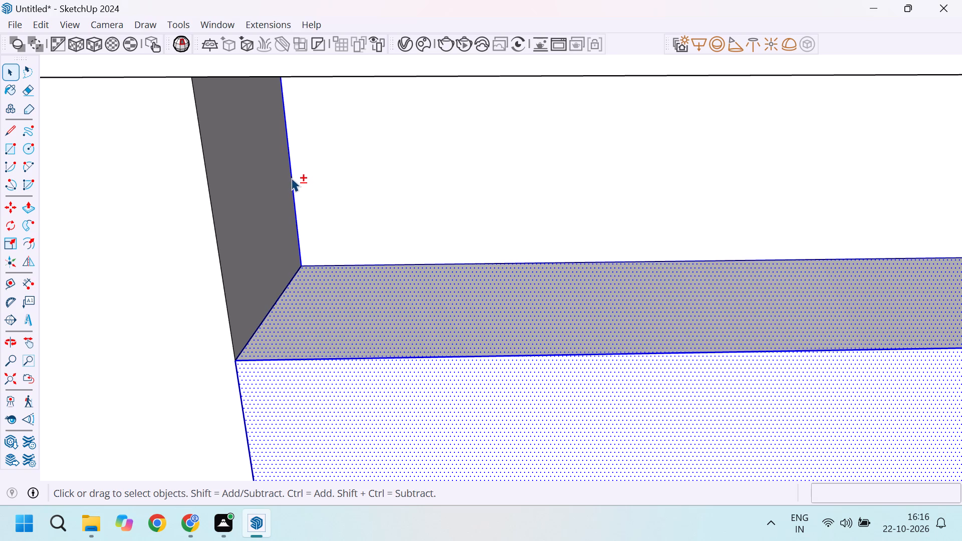
scroll(318, 182, down, 15)
scroll(318, 182, down, 18)
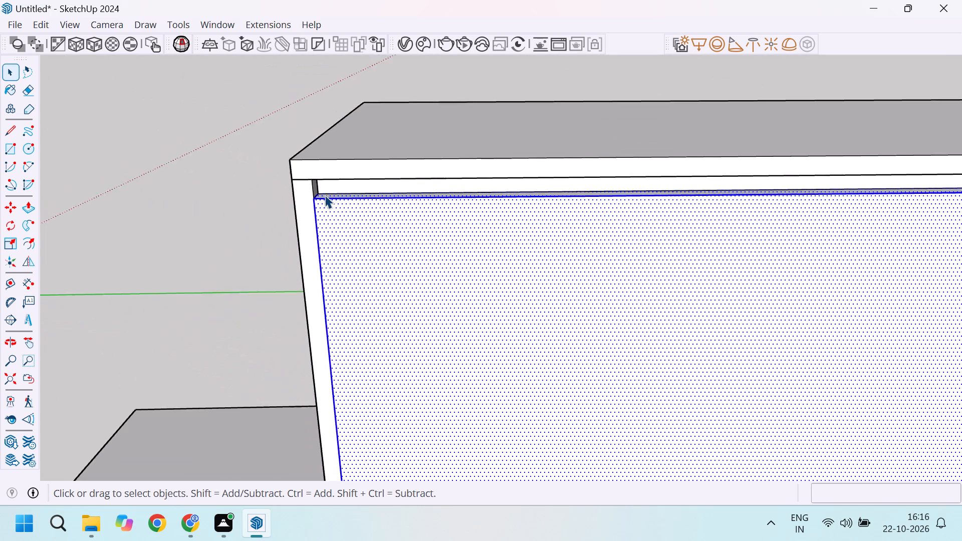
Deselect the recessed strip's leftover top edge and its vertical edge at the run's inner corner end.
scroll(325, 195, down, 12)
scroll(736, 202, up, 14)
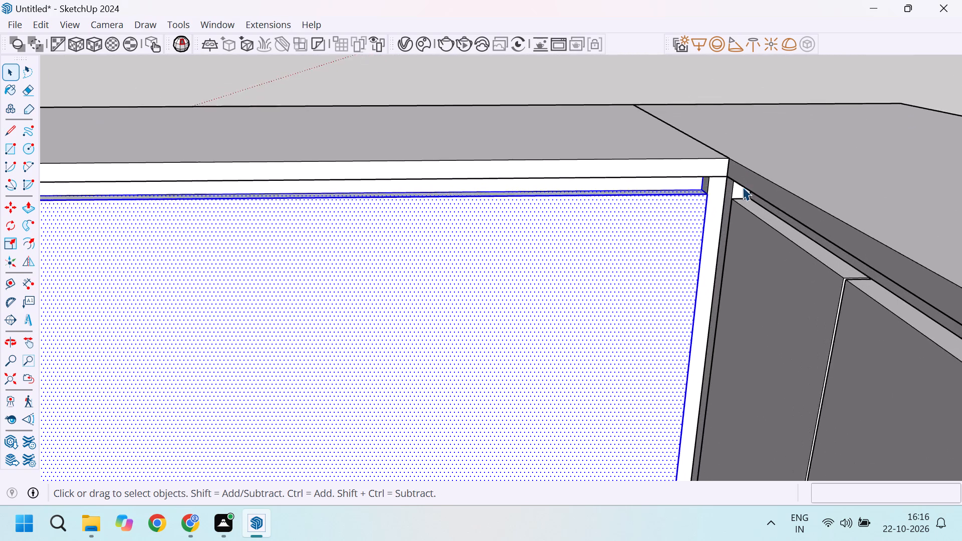
scroll(743, 187, up, 2)
middle_drag(703, 234, 680, 205)
scroll(680, 202, up, 1)
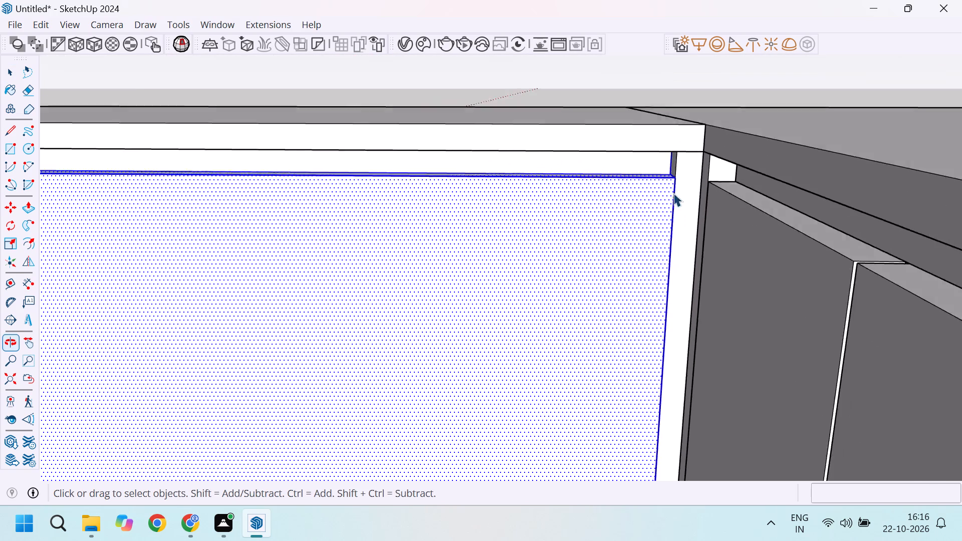
scroll(663, 174, down, 6)
scroll(663, 171, up, 17)
scroll(672, 159, up, 4)
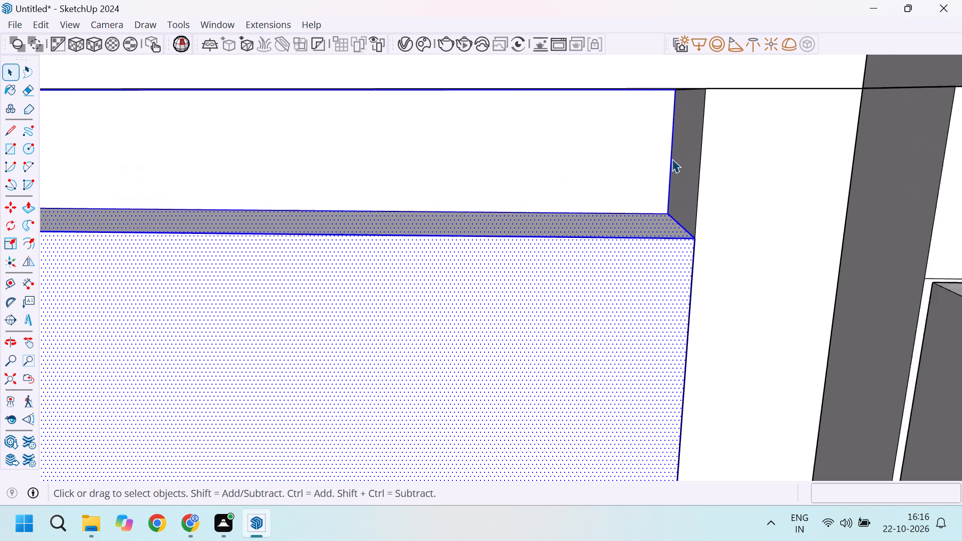
scroll(666, 183, down, 7)
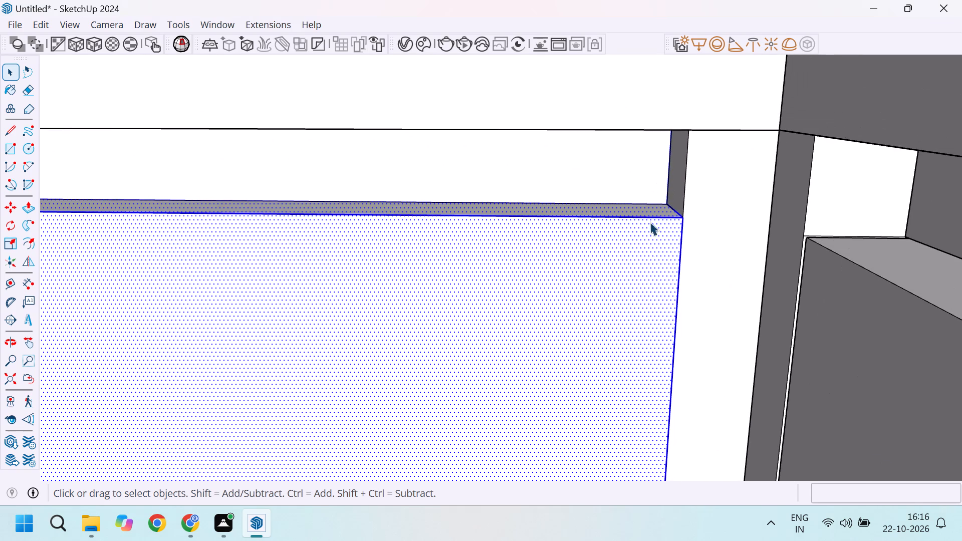
middle_drag(650, 242, 665, 191)
scroll(649, 155, up, 9)
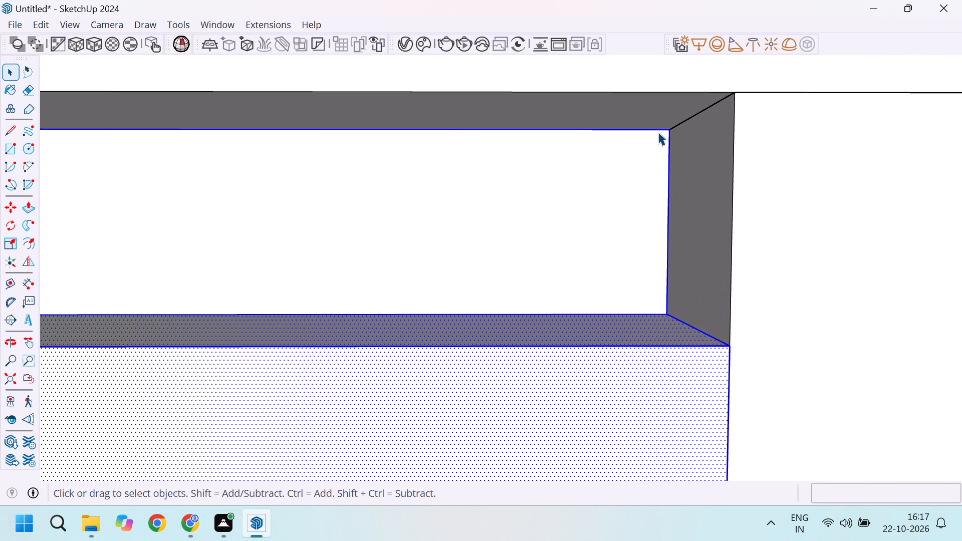
shift+click(656, 128)
shift+click(668, 152)
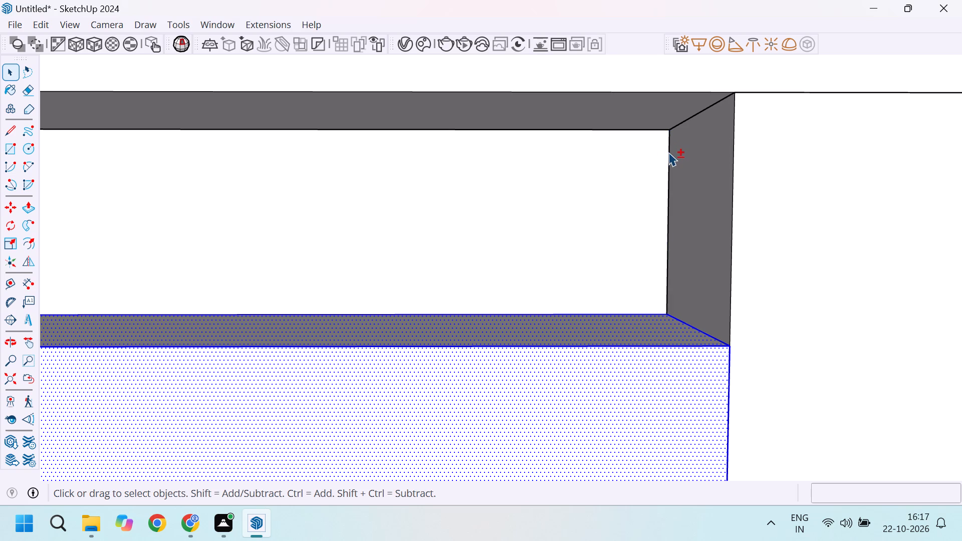
Examine the selected panel's lower and upper corners at the inner end for stray selected edges.
scroll(668, 152, down, 20)
scroll(668, 152, down, 15)
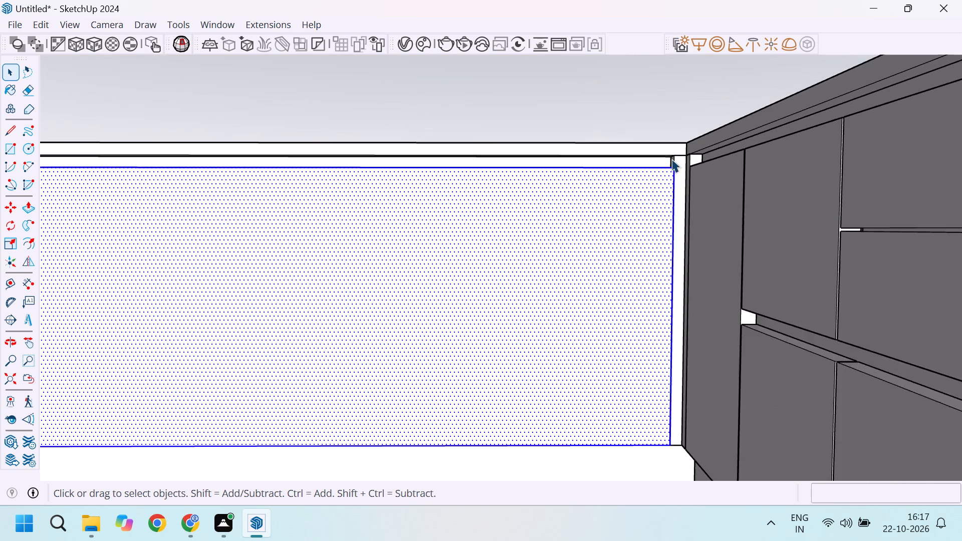
scroll(671, 159, down, 5)
scroll(652, 346, up, 5)
scroll(707, 349, up, 3)
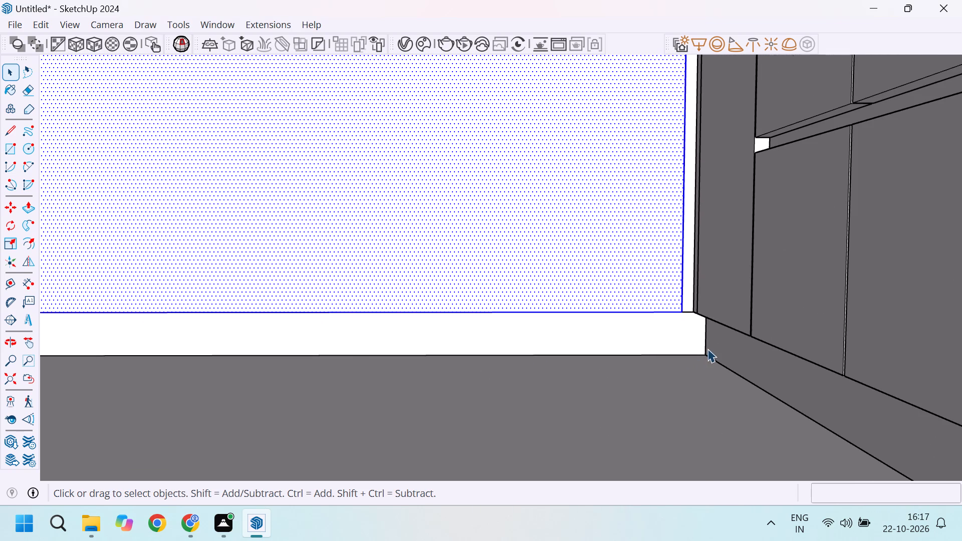
scroll(707, 349, up, 3)
middle_drag(655, 334, 621, 390)
scroll(628, 312, up, 3)
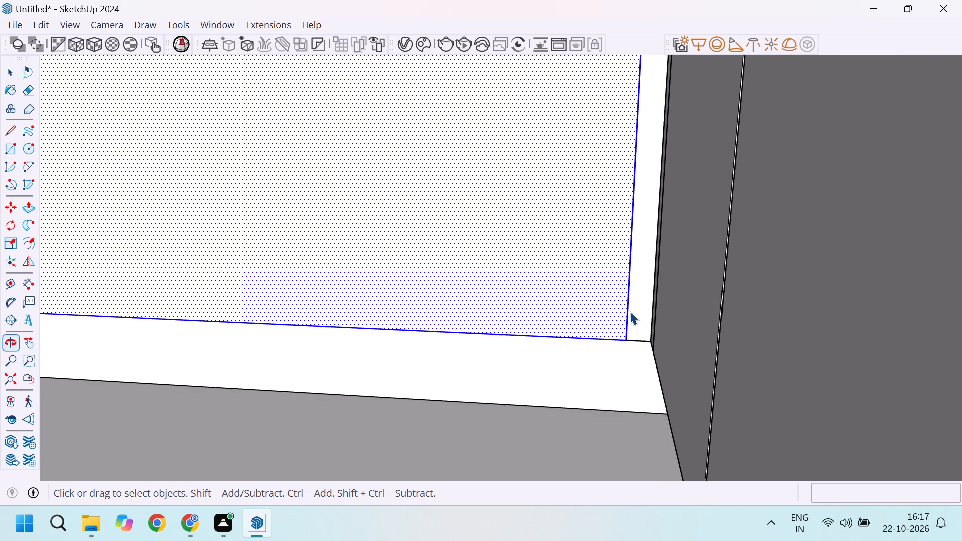
scroll(630, 311, up, 8)
middle_drag(648, 344, 612, 382)
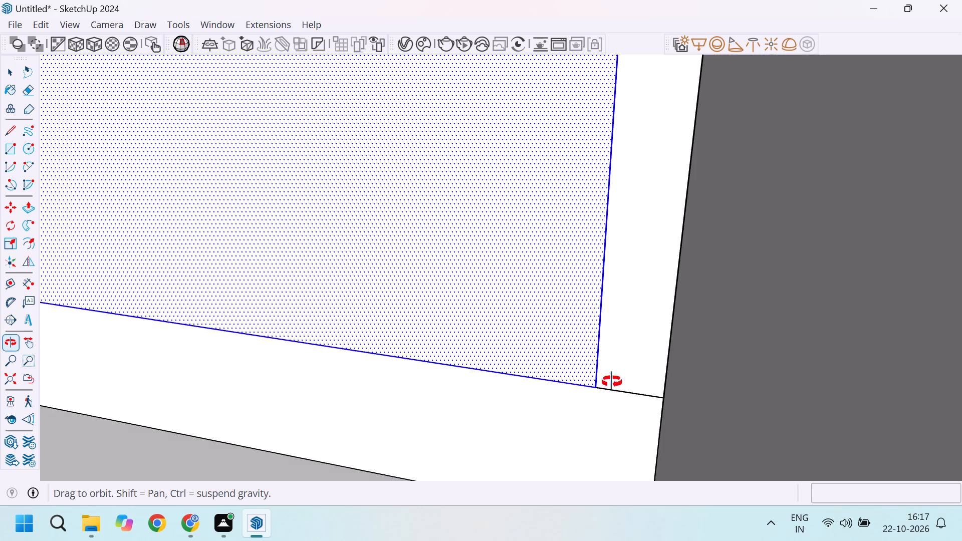
middle_drag(612, 382, 714, 356)
scroll(674, 379, down, 20)
scroll(674, 379, down, 1)
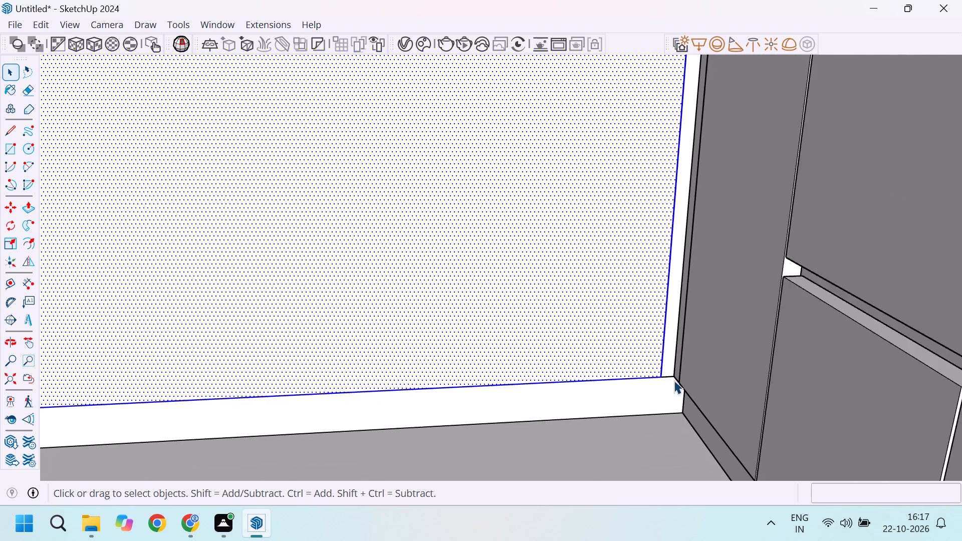
scroll(674, 380, down, 5)
scroll(652, 244, up, 8)
scroll(720, 205, up, 1)
middle_drag(720, 203, 704, 264)
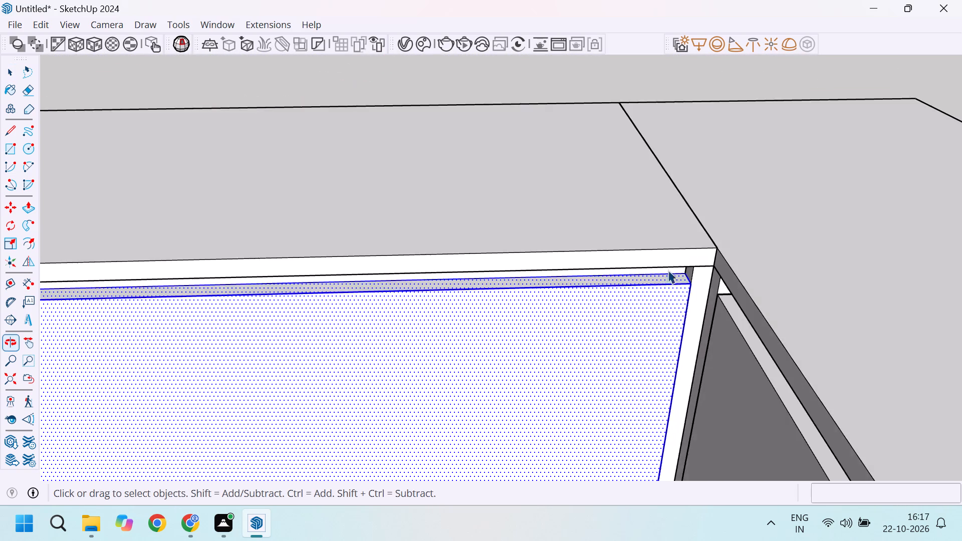
scroll(660, 268, up, 4)
scroll(676, 315, up, 3)
scroll(705, 284, down, 10)
scroll(651, 314, down, 7)
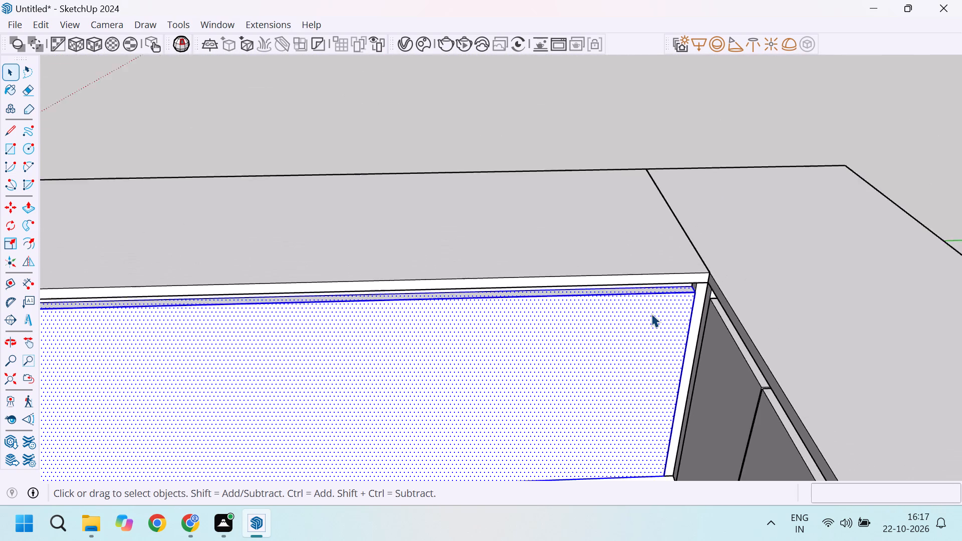
scroll(651, 314, down, 6)
scroll(572, 350, up, 5)
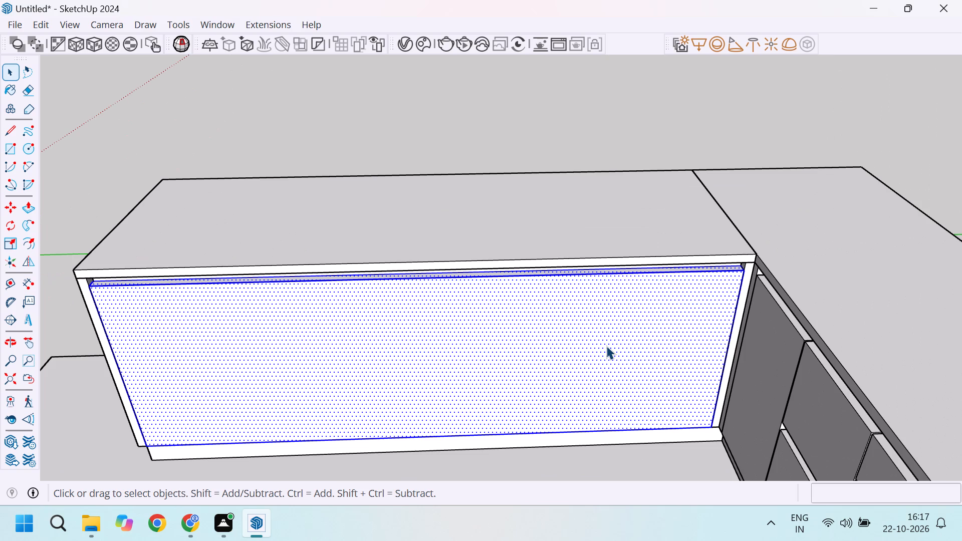
Make the selected front panel geometry a group.
right_click(606, 346)
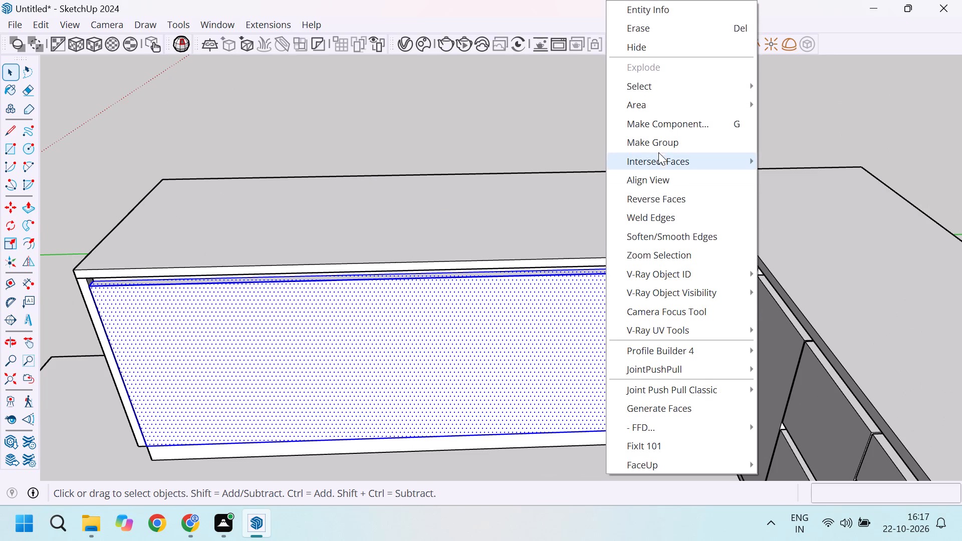
click(663, 146)
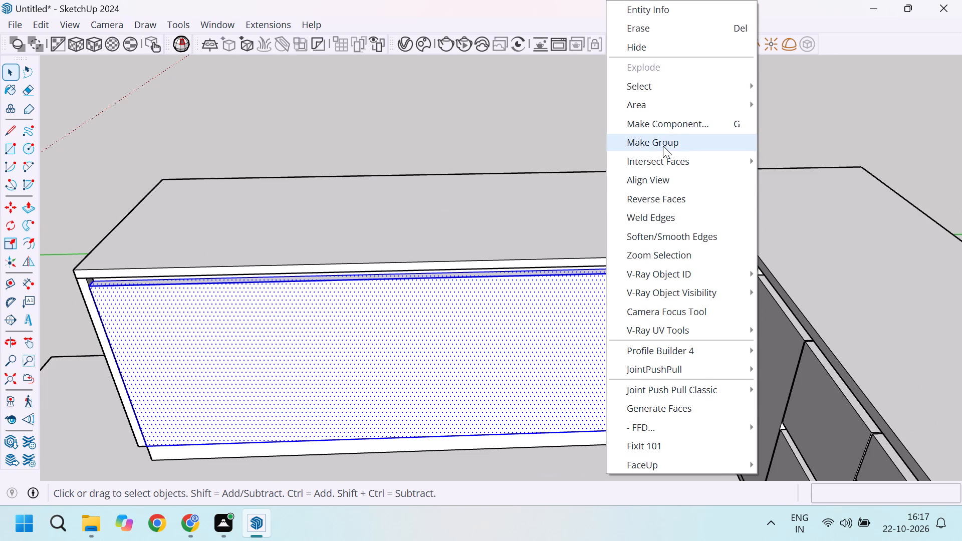
Open the panel group and draw a 1' 11" vertical line between the midpoints of the front's bottom and top edges.
double_click(605, 302)
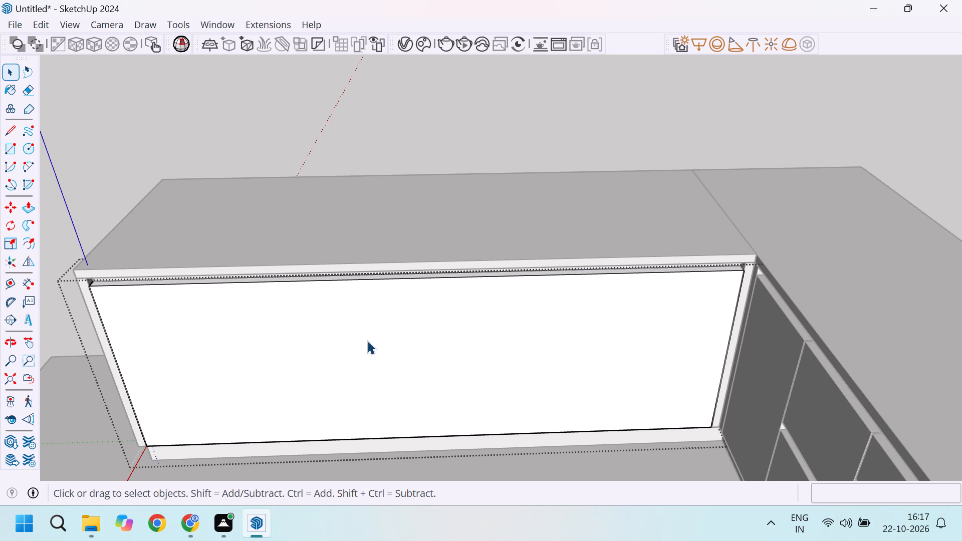
scroll(361, 281, down, 6)
scroll(385, 374, up, 5)
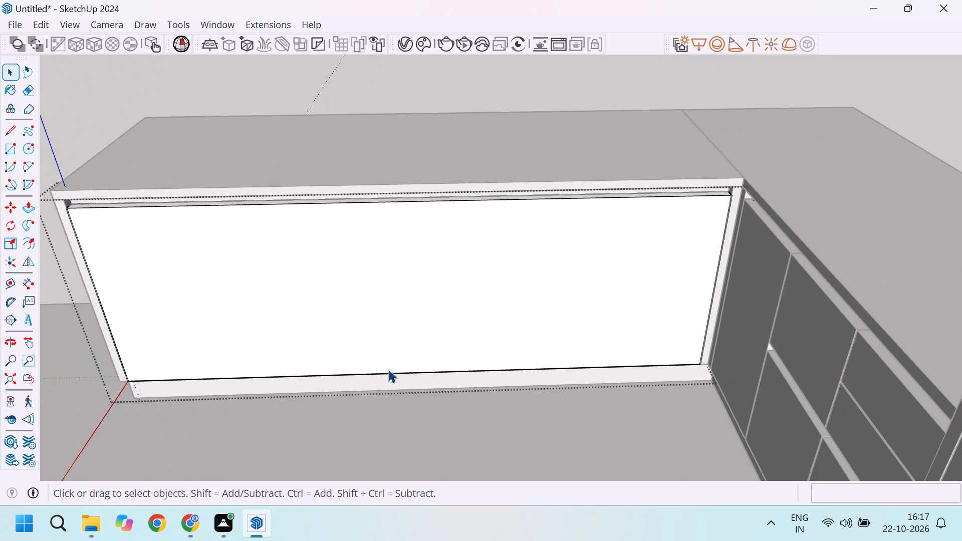
key(l)
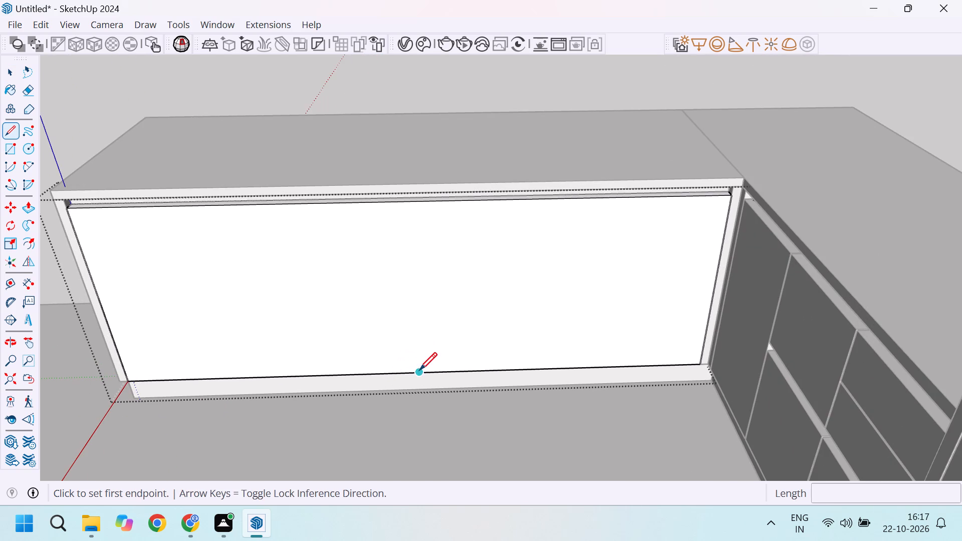
click(421, 370)
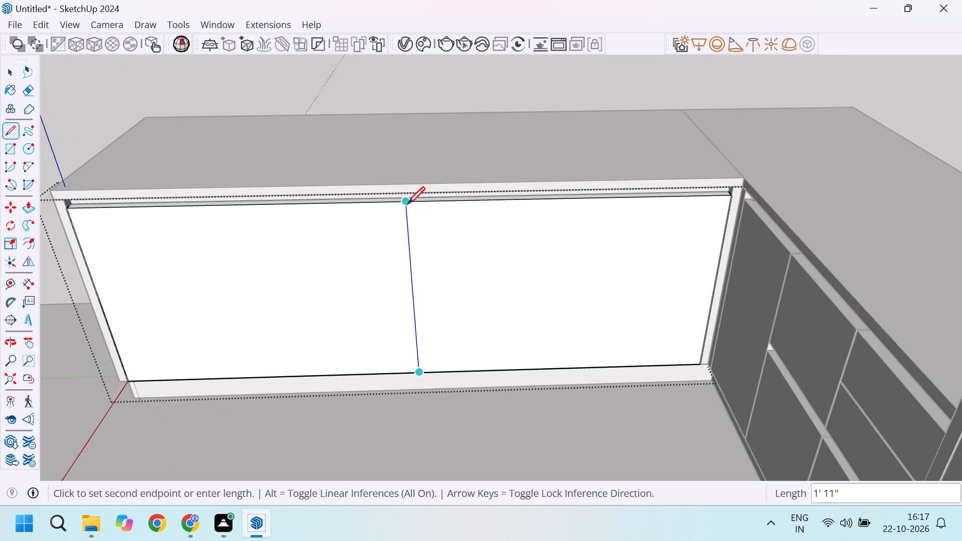
click(405, 201)
scroll(406, 207, up, 2)
scroll(406, 207, down, 6)
key(space)
Copy the vertical center line 2 mm toward the inner corner of the cabinets.
scroll(415, 244, up, 5)
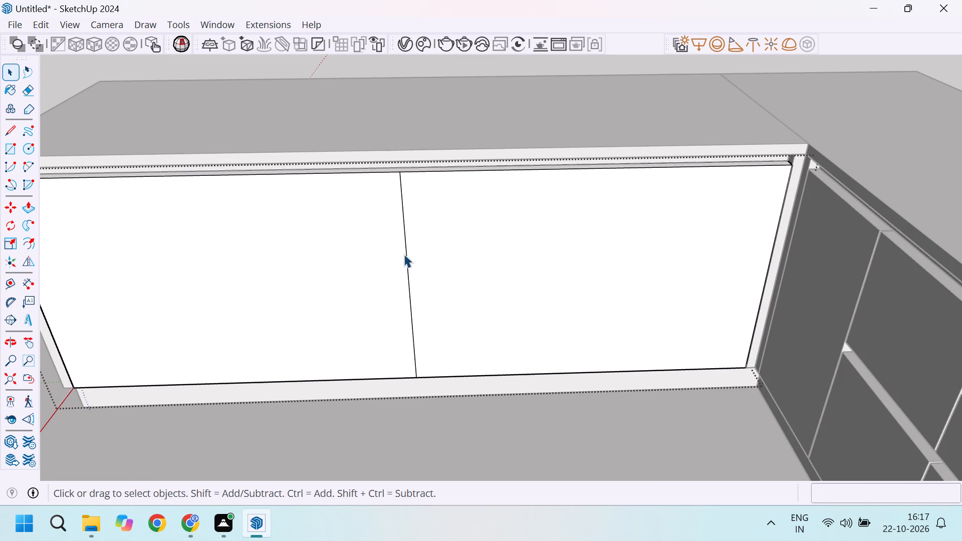
click(406, 257)
key(m)
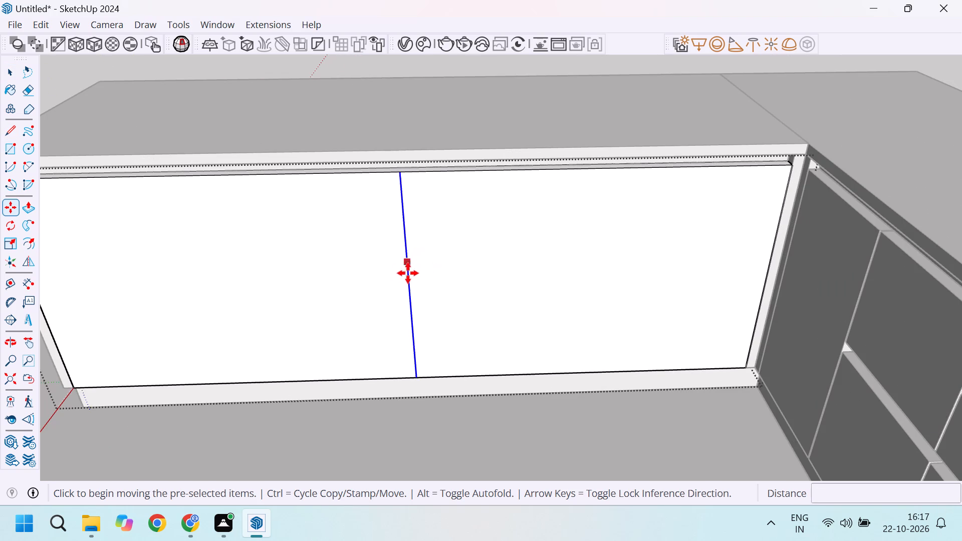
click(410, 280)
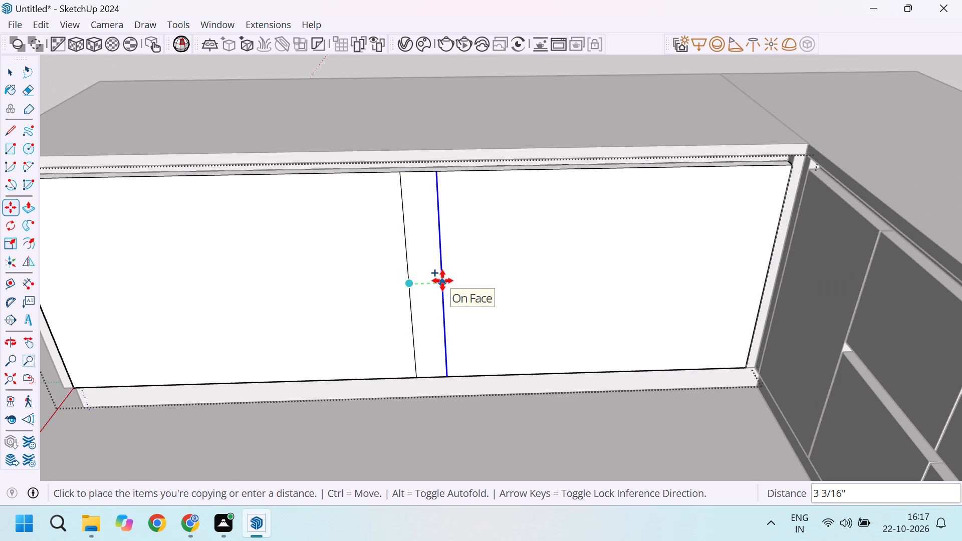
text(2mm)
key(Return)
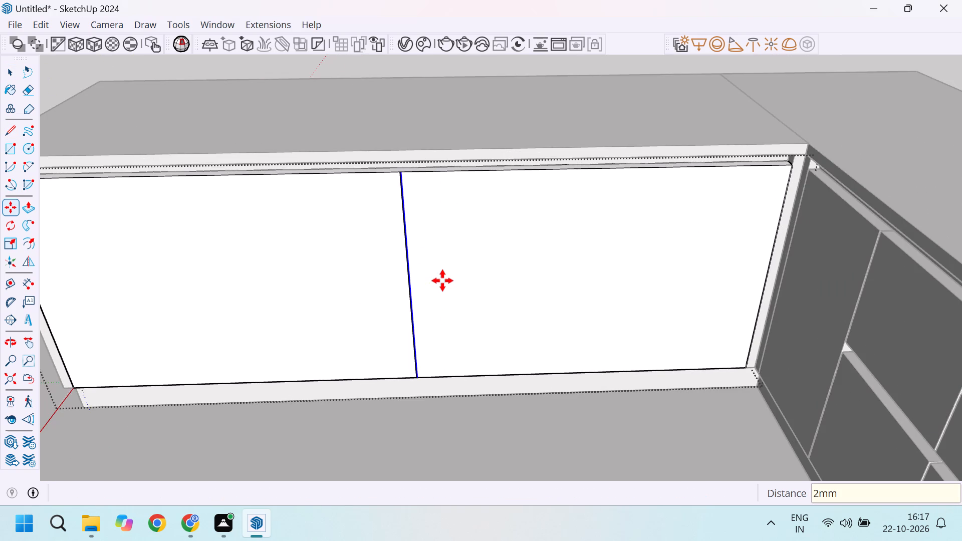
Copy the offset line 4 mm back across the center line, toward the run's free end.
scroll(413, 279, up, 13)
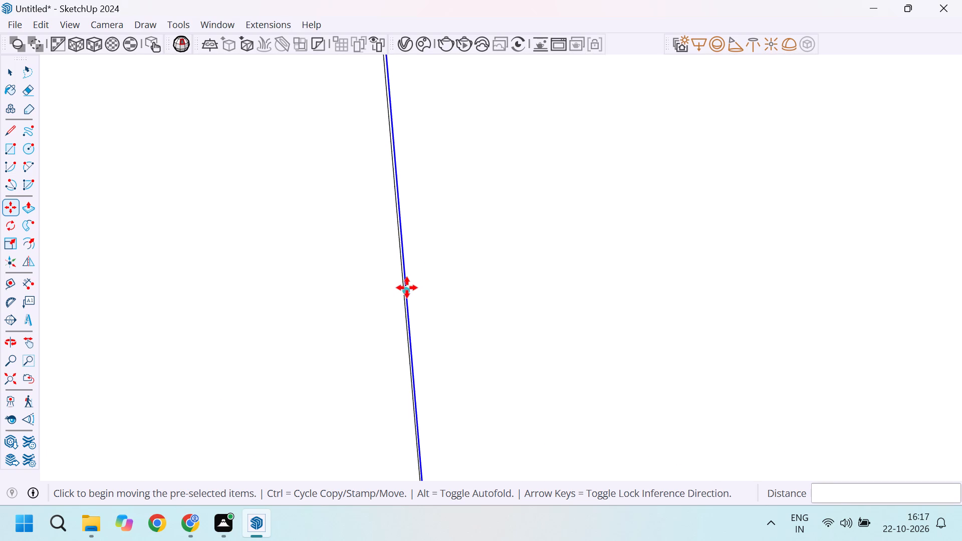
click(407, 293)
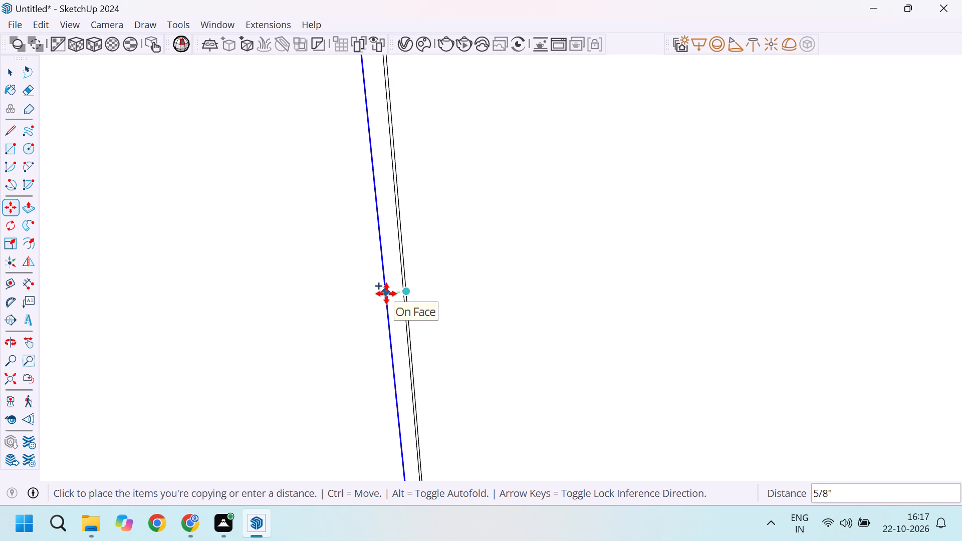
text(4mm)
key(Return)
key(space)
Delete the original center line between the two offset lines.
scroll(532, 224, up, 6)
scroll(387, 253, up, 3)
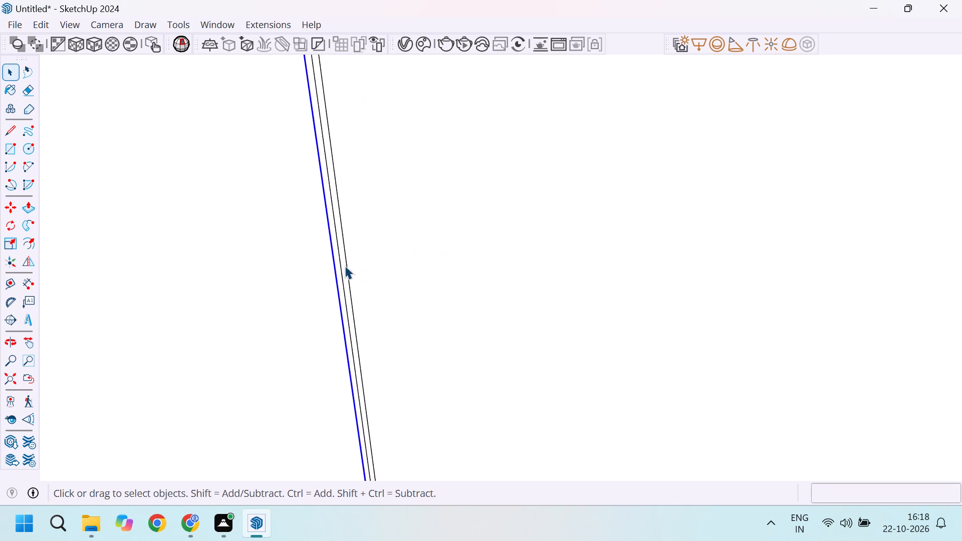
click(336, 259)
key(Delete)
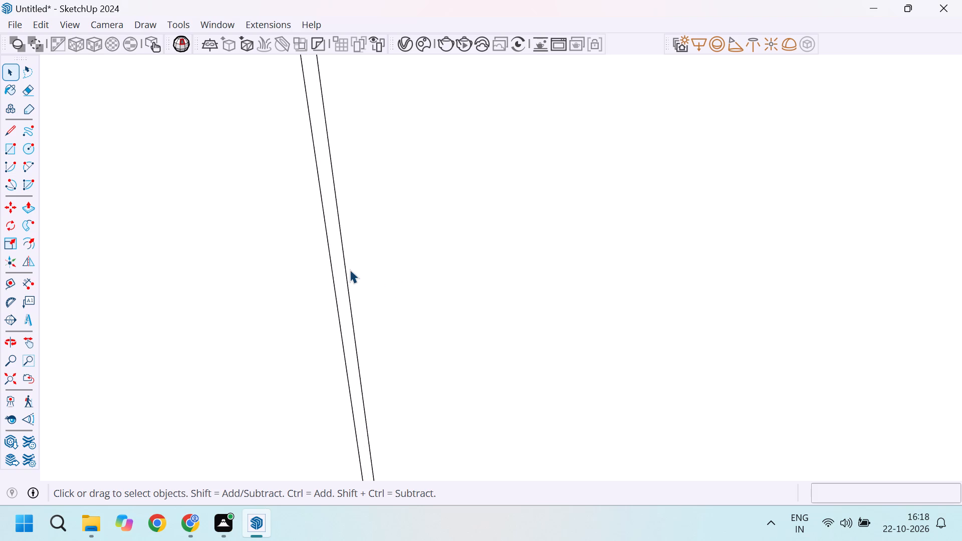
Push/Pull the narrow center strip 1" inward through the panel to separate the two doors, and leave the panel group.
key(p)
click(338, 262)
scroll(338, 262, down, 7)
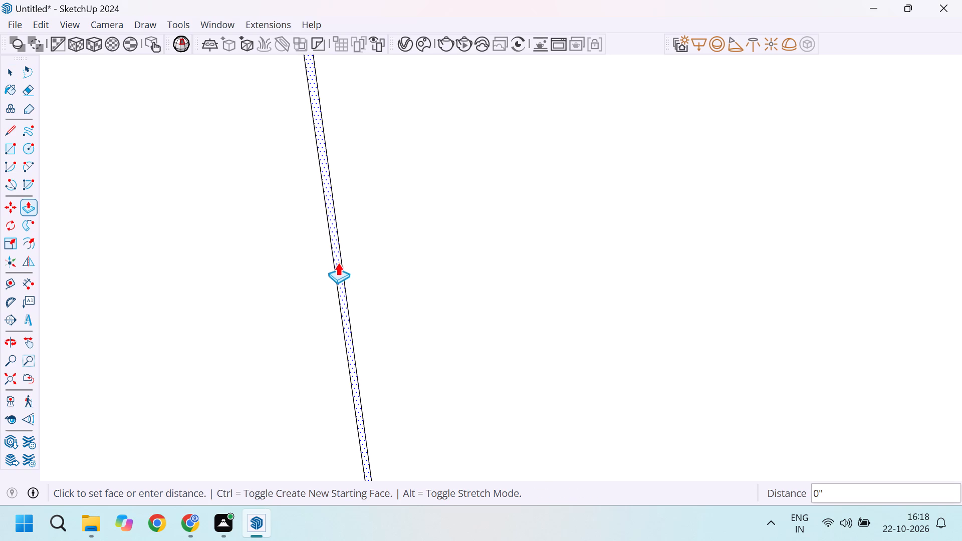
scroll(338, 262, down, 16)
scroll(308, 165, up, 15)
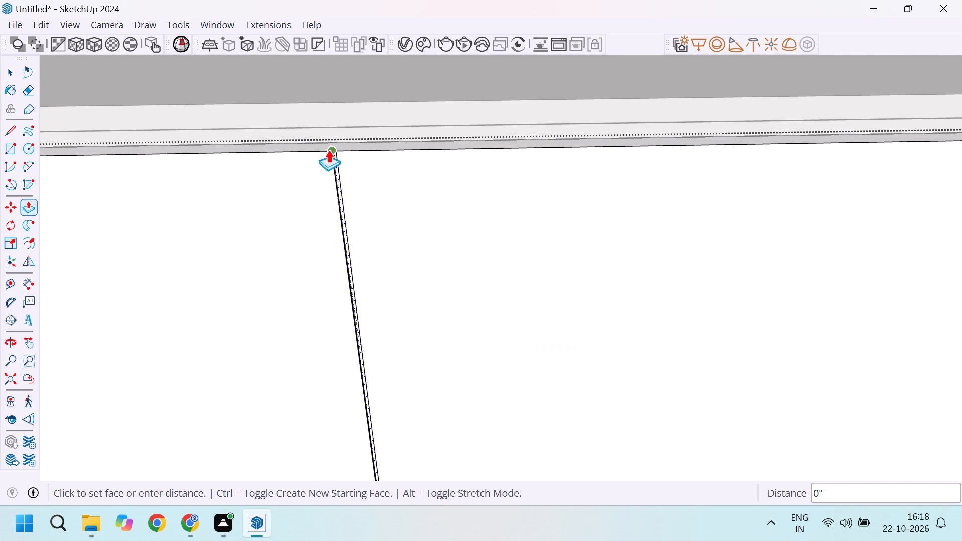
scroll(328, 150, up, 9)
click(376, 109)
scroll(376, 109, down, 6)
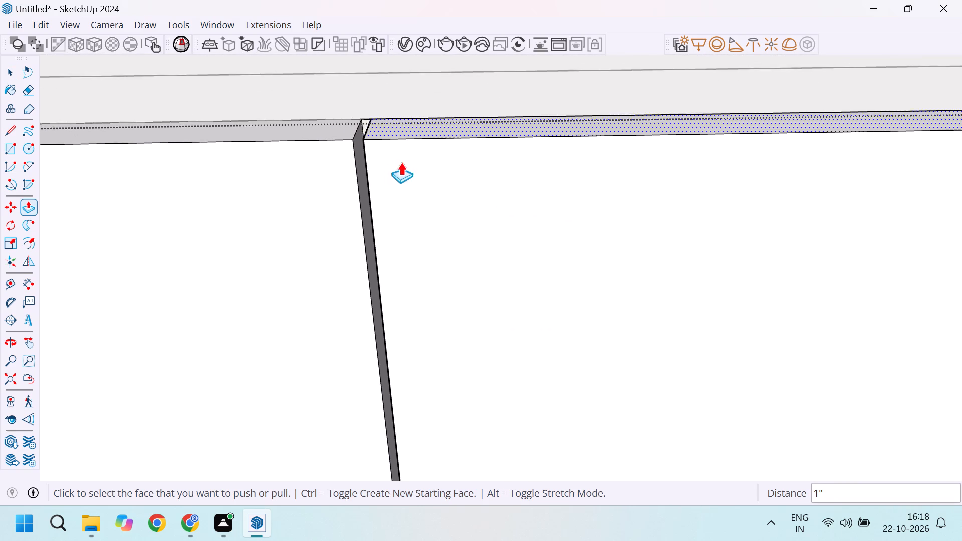
scroll(408, 176, down, 20)
scroll(408, 176, down, 9)
key(space)
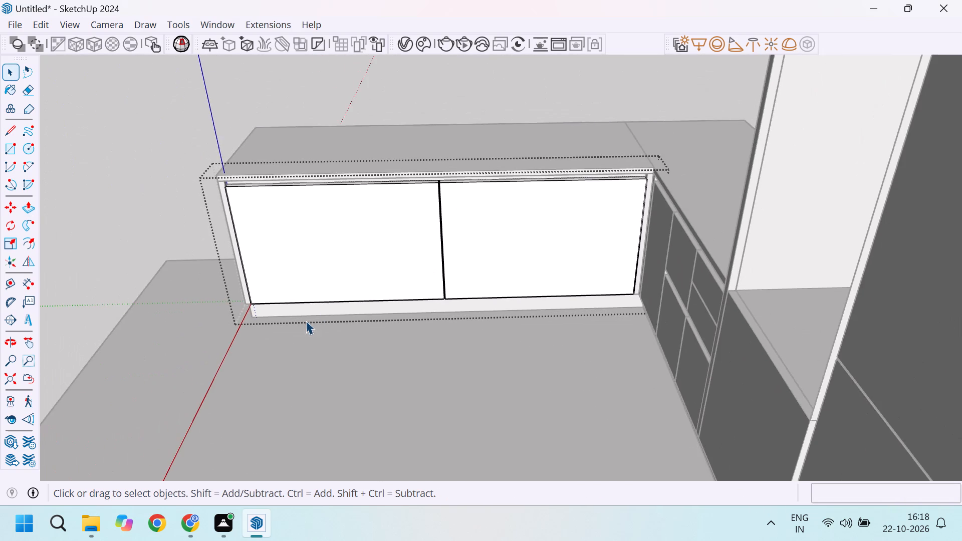
click(304, 369)
middle_drag(376, 293, 608, 161)
scroll(390, 199, up, 3)
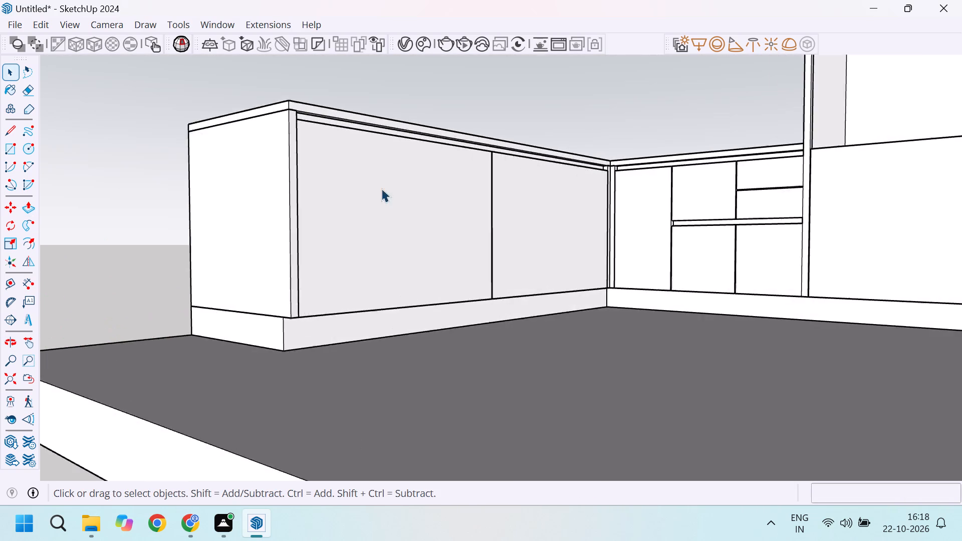
Examine the top groove and door edges at the free end of the second low run.
scroll(381, 188, up, 1)
middle_drag(285, 195, 326, 313)
scroll(287, 269, up, 10)
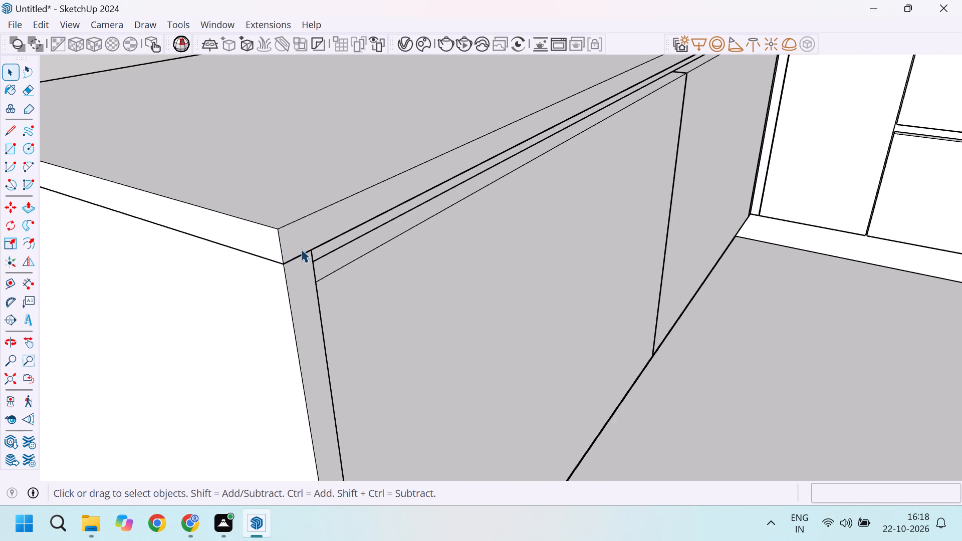
scroll(303, 253, down, 5)
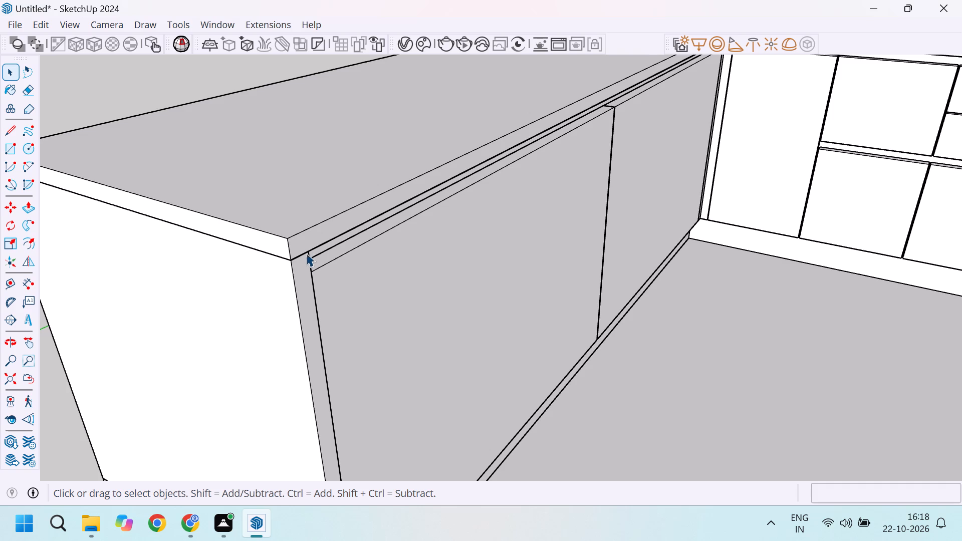
scroll(310, 238, up, 8)
scroll(269, 249, down, 11)
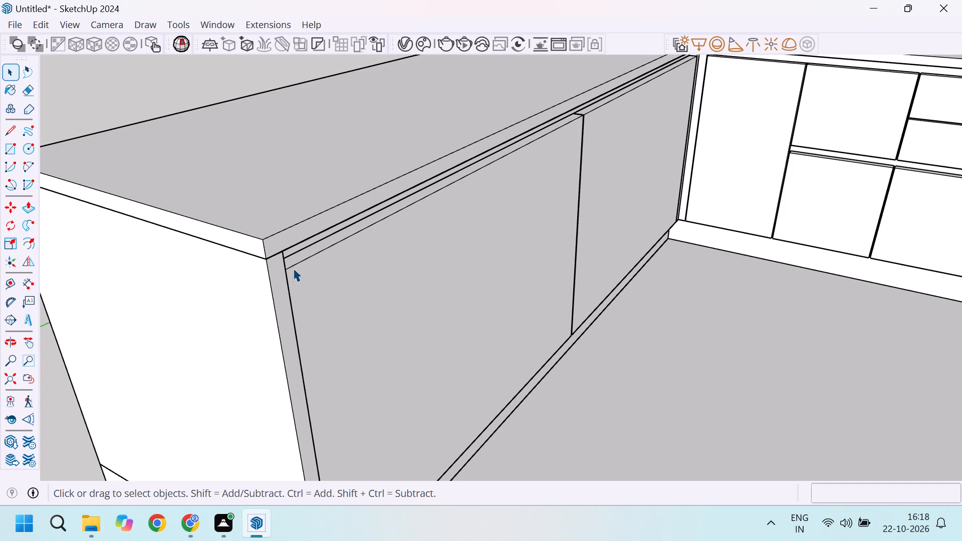
scroll(288, 263, down, 1)
middle_drag(286, 274, 217, 173)
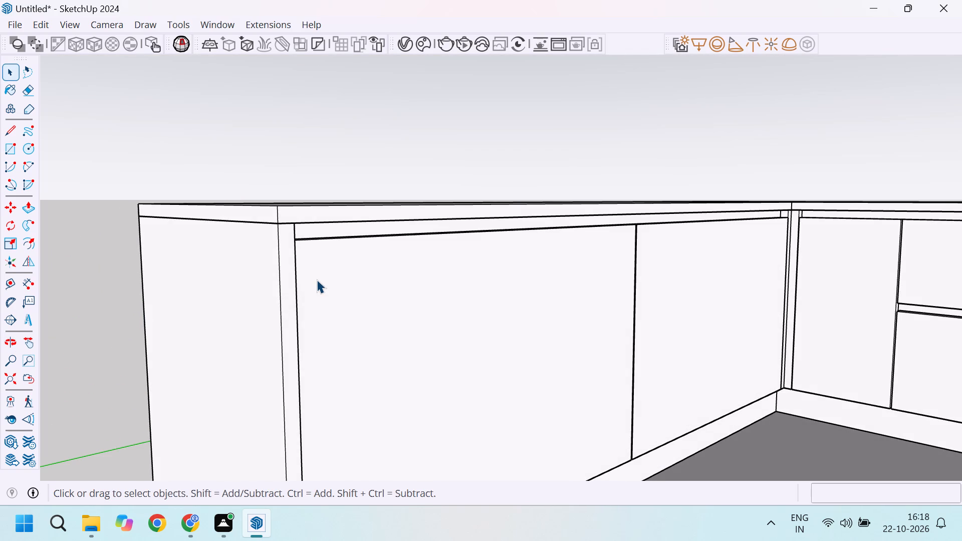
middle_drag(531, 253, 516, 290)
scroll(508, 285, down, 8)
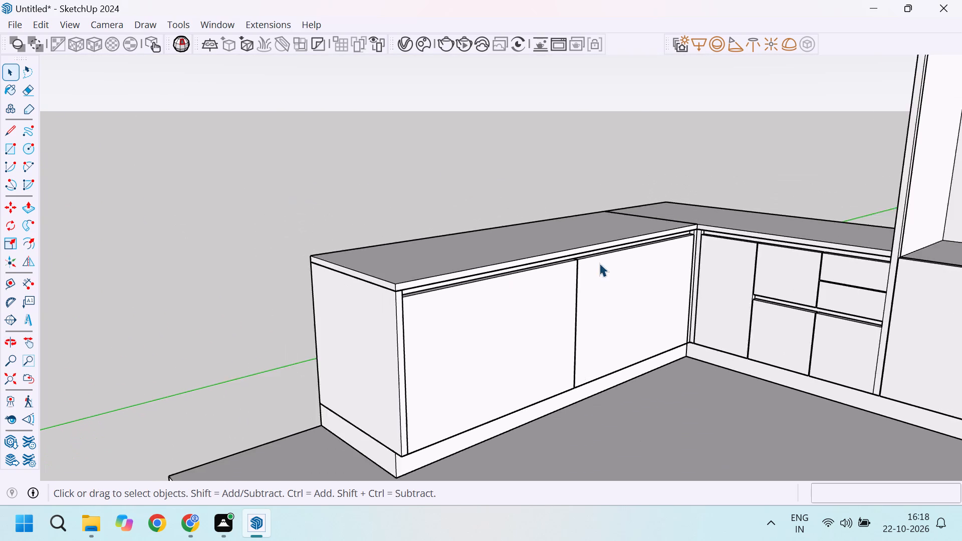
Examine the inner corner where the grooves and filler strips of the two low runs meet.
middle_drag(704, 219, 704, 284)
scroll(672, 230, up, 20)
scroll(672, 230, up, 1)
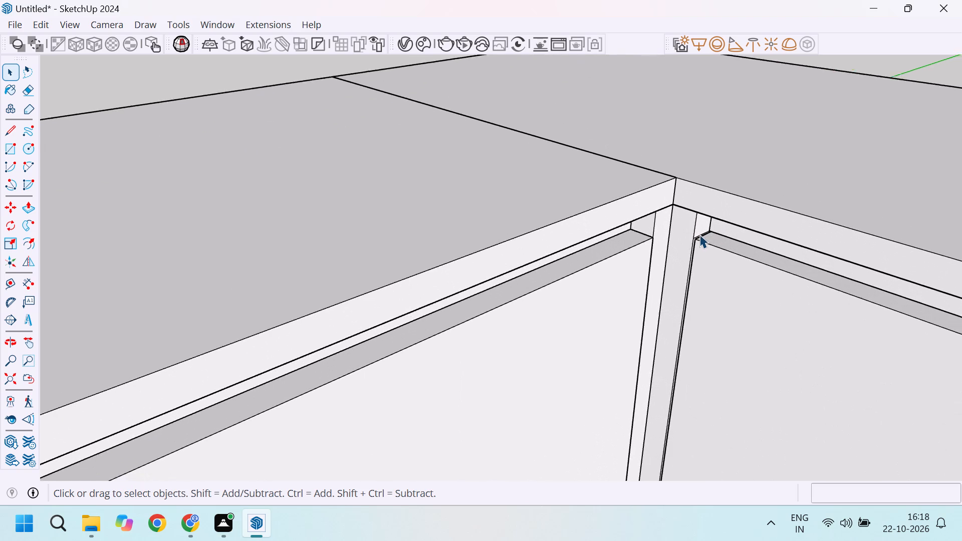
scroll(683, 247, up, 13)
middle_drag(719, 258, 718, 258)
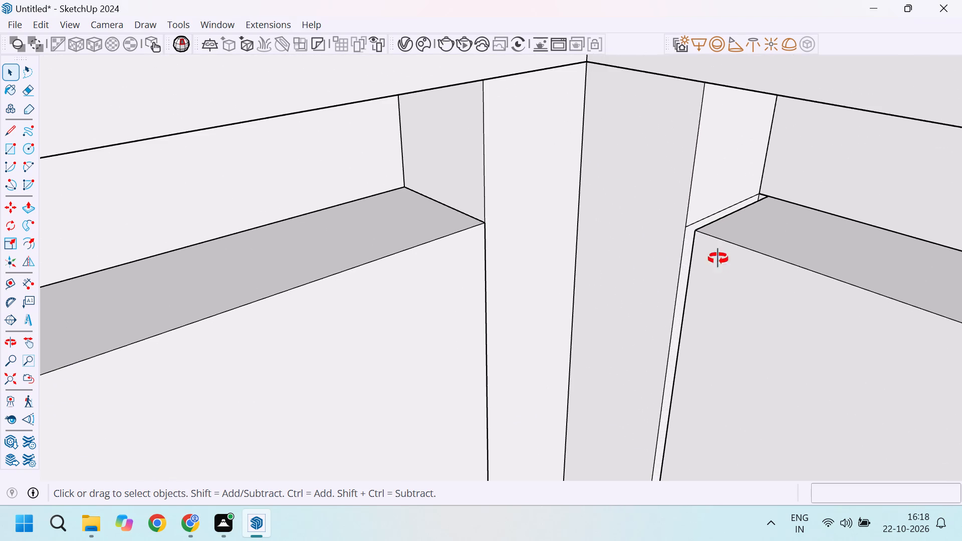
middle_drag(718, 258, 700, 297)
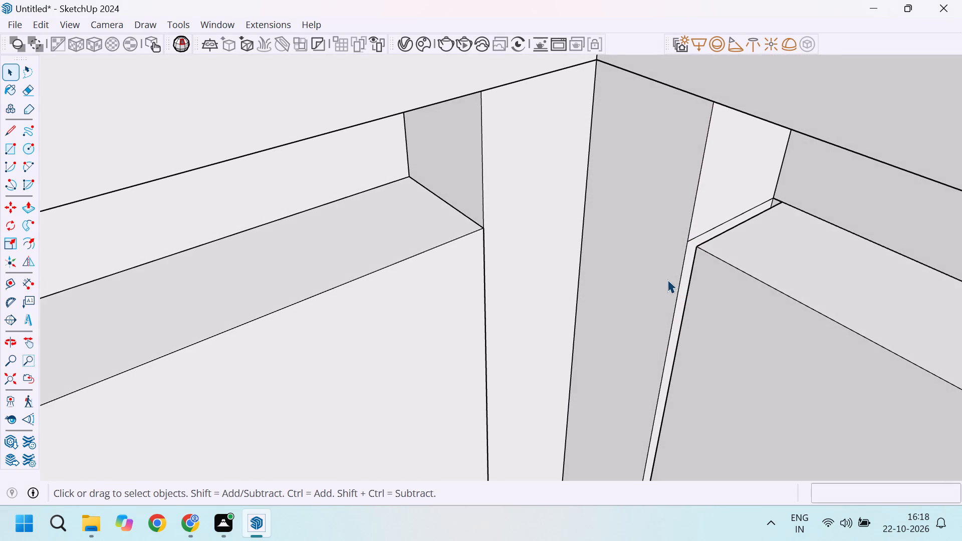
scroll(667, 280, down, 6)
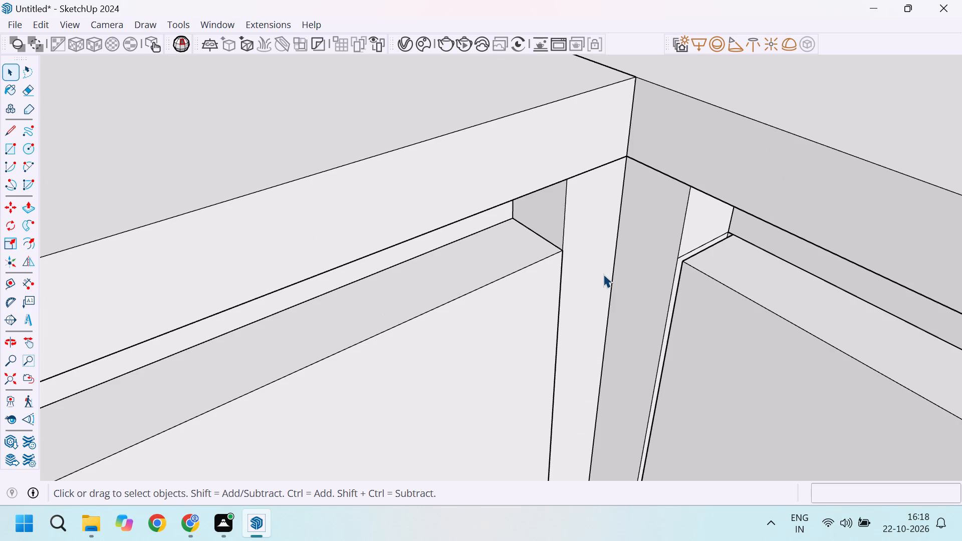
scroll(555, 268, down, 13)
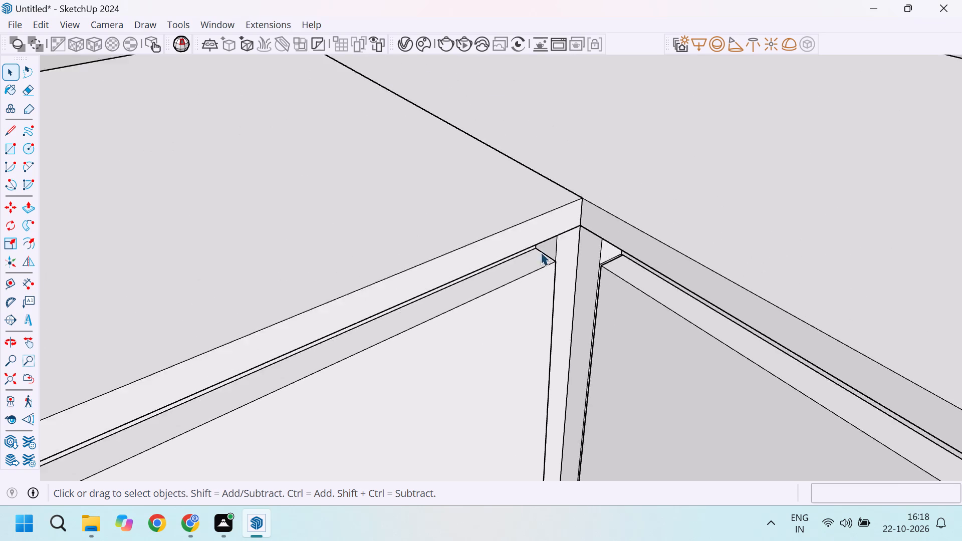
scroll(541, 252, down, 8)
scroll(511, 203, down, 15)
Recheck the groove above the two doors at the second low run's free end.
scroll(352, 292, up, 4)
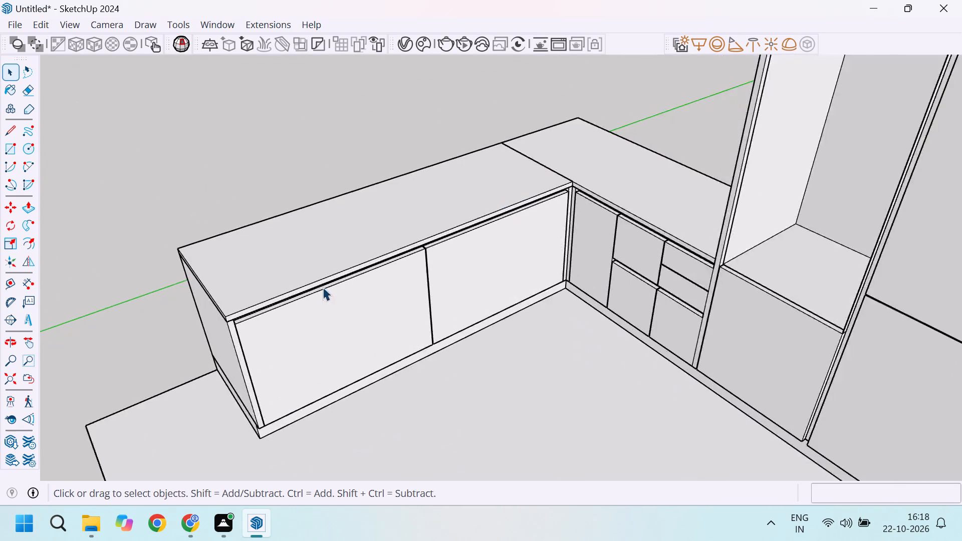
scroll(323, 287, up, 8)
scroll(175, 350, up, 6)
middle_drag(142, 355, 161, 310)
scroll(177, 340, down, 5)
scroll(151, 373, up, 6)
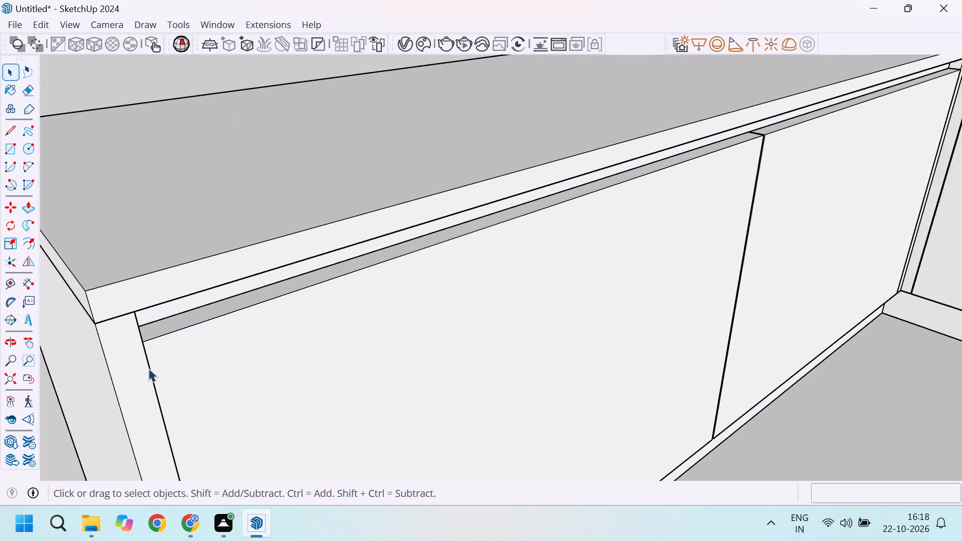
scroll(148, 368, up, 9)
scroll(143, 303, down, 16)
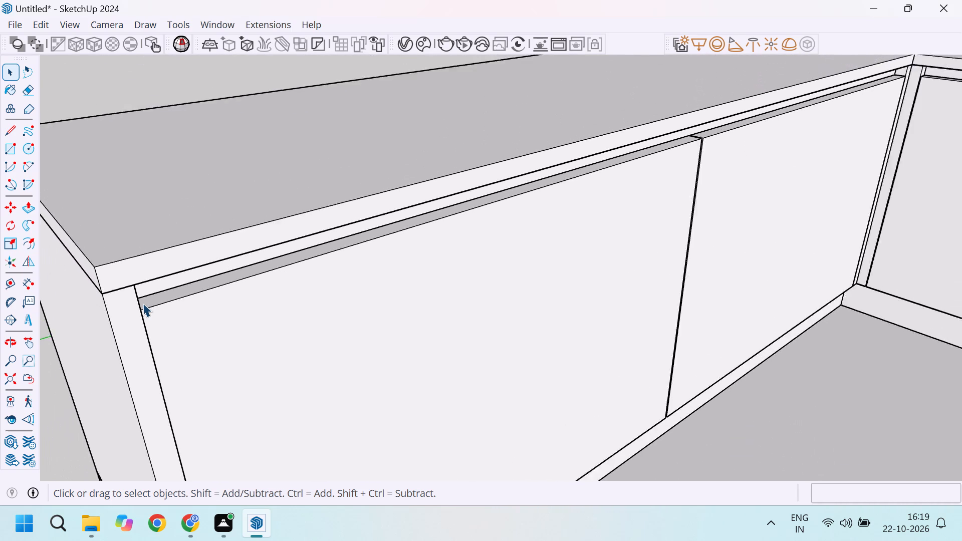
scroll(143, 303, down, 2)
scroll(341, 274, down, 4)
scroll(543, 272, down, 7)
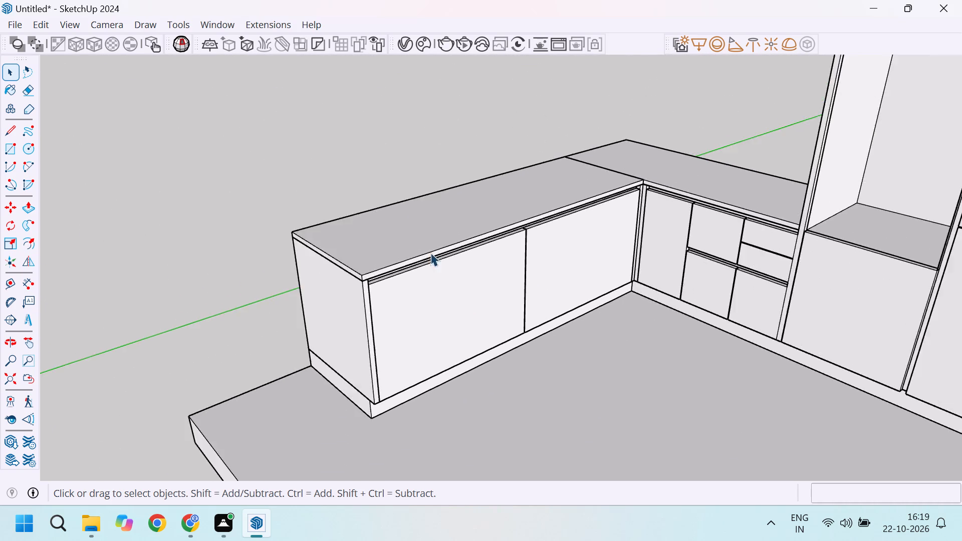
scroll(430, 252, down, 10)
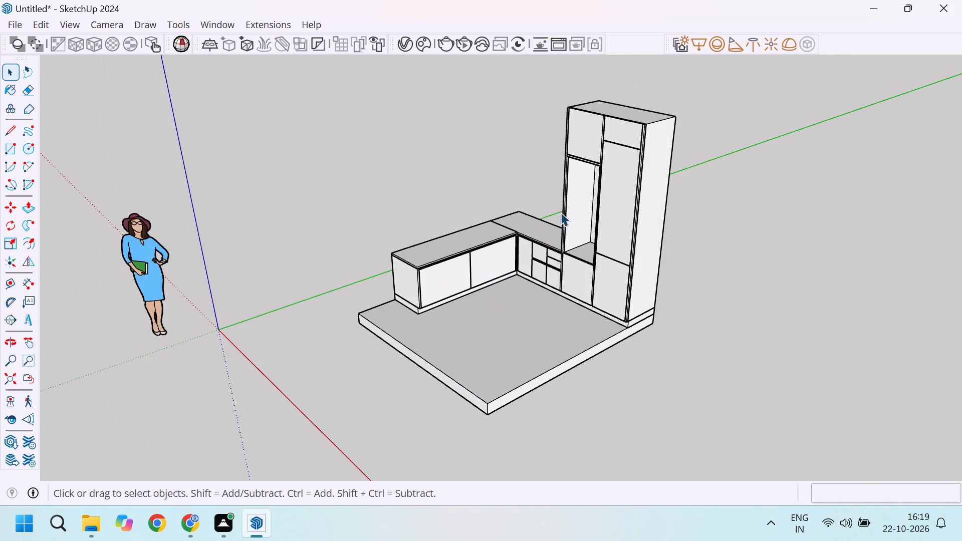
Examine the top and front panel edges of the tall cabinets.
scroll(728, 152, up, 10)
middle_drag(592, 118, 669, 215)
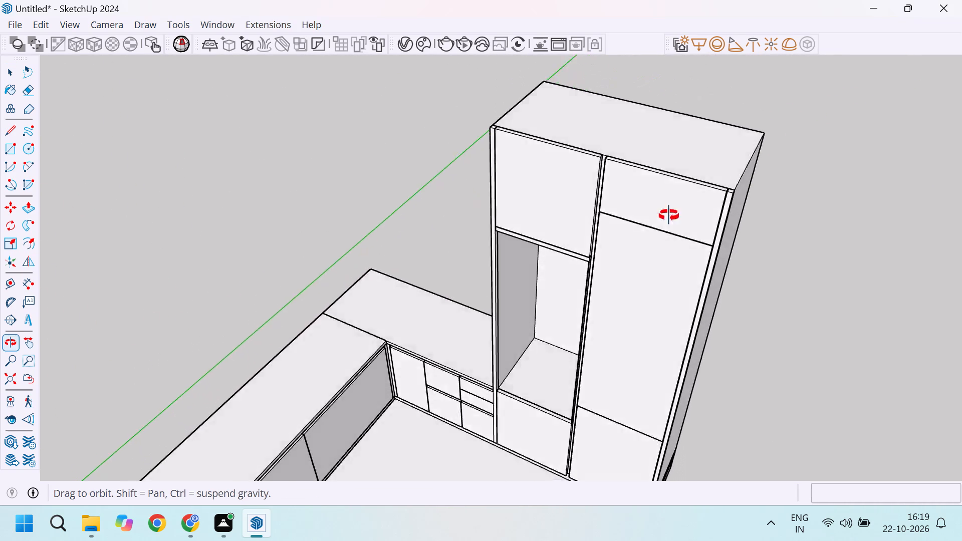
middle_drag(669, 215, 668, 224)
scroll(700, 227, up, 6)
scroll(748, 273, up, 5)
scroll(704, 298, up, 5)
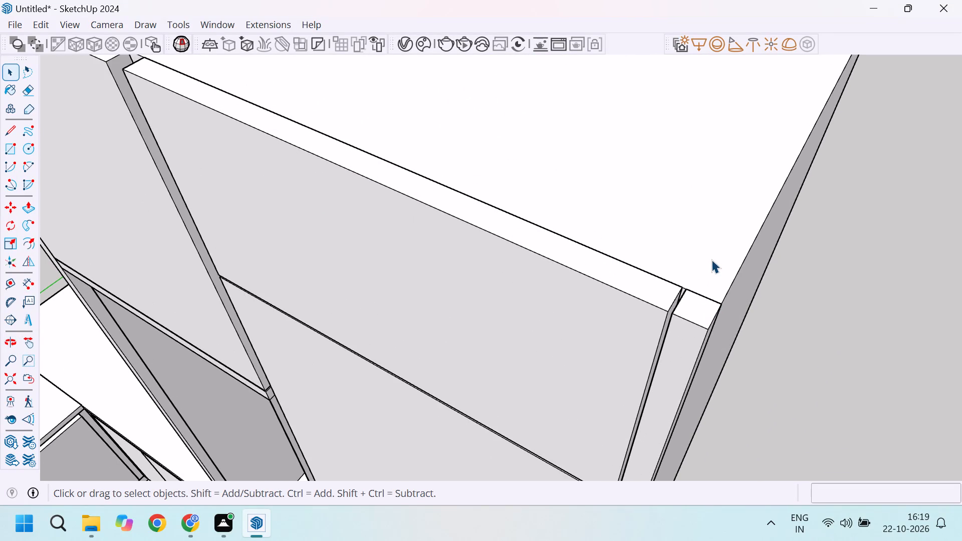
scroll(685, 217, down, 5)
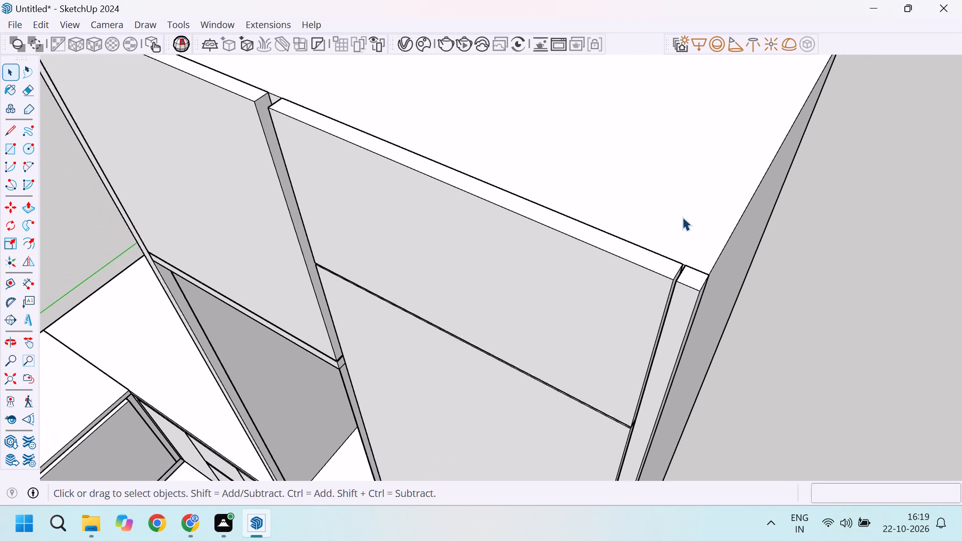
scroll(677, 221, down, 4)
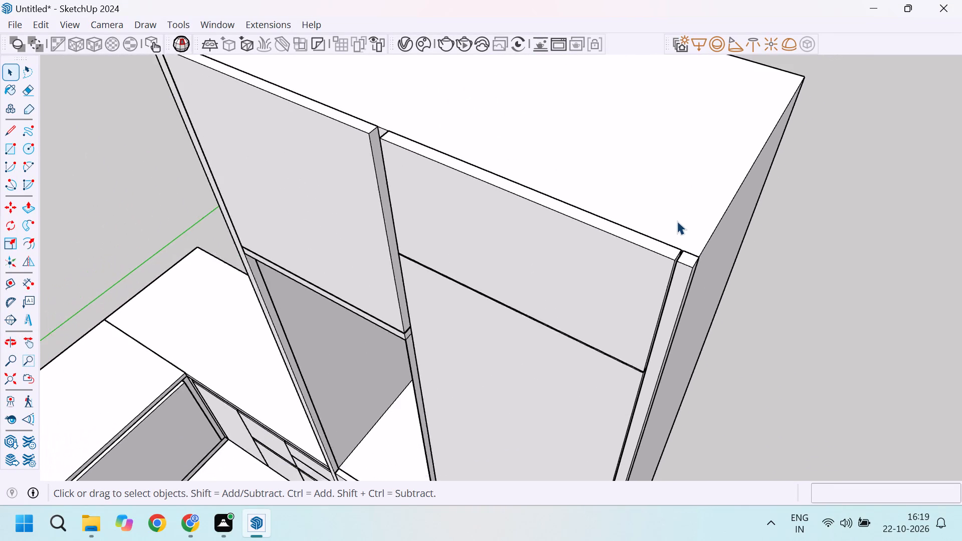
scroll(677, 221, down, 14)
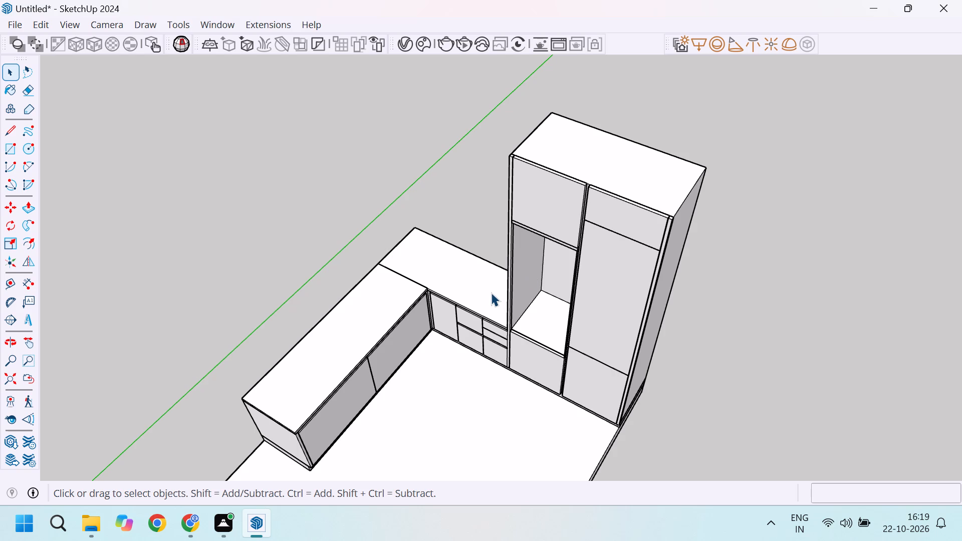
Open the floor slab group, Push/Pull its side face beside the tall cabinets' outer end 9" outward, and leave the group.
scroll(474, 238, down, 8)
scroll(507, 390, up, 4)
scroll(535, 448, up, 4)
middle_drag(520, 428, 533, 327)
scroll(522, 354, up, 5)
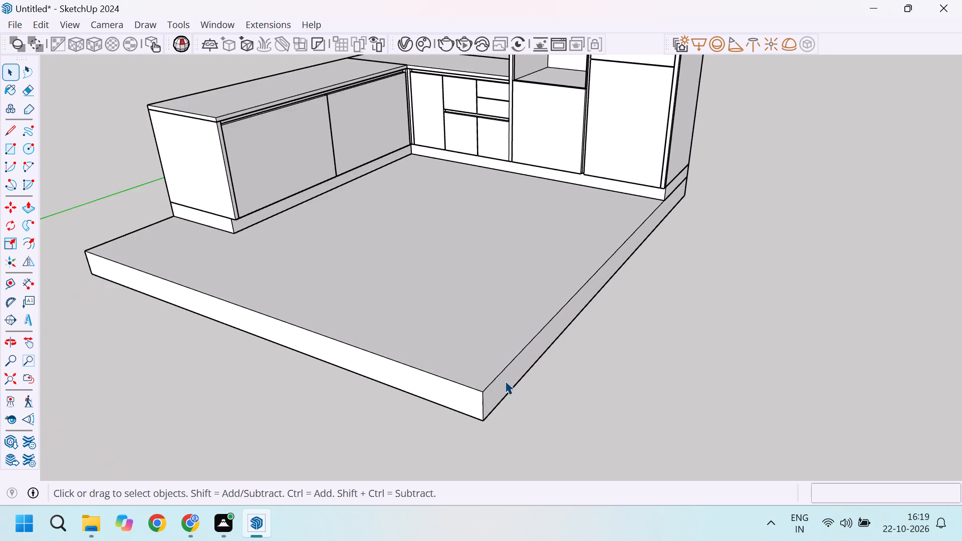
scroll(505, 381, up, 3)
click(507, 382)
double_click(507, 382)
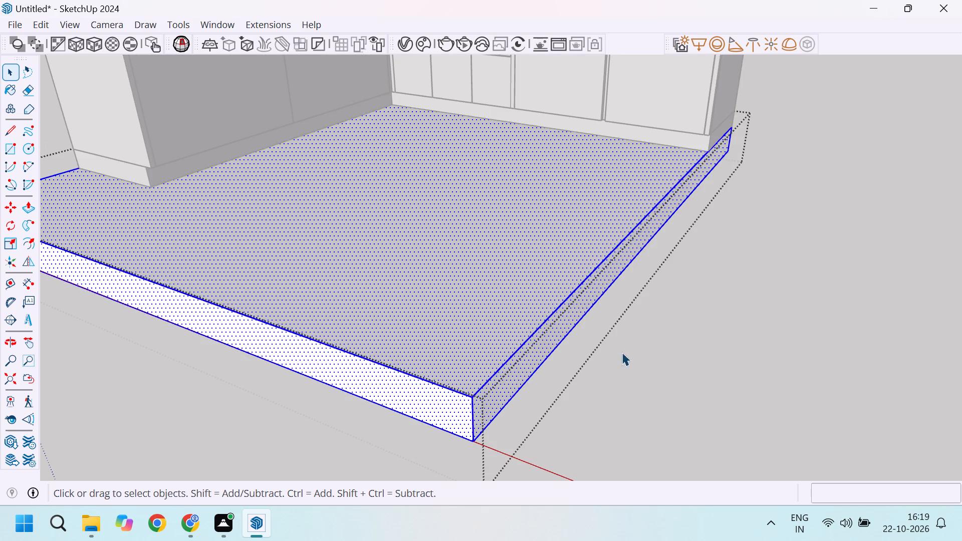
click(744, 343)
double_click(541, 338)
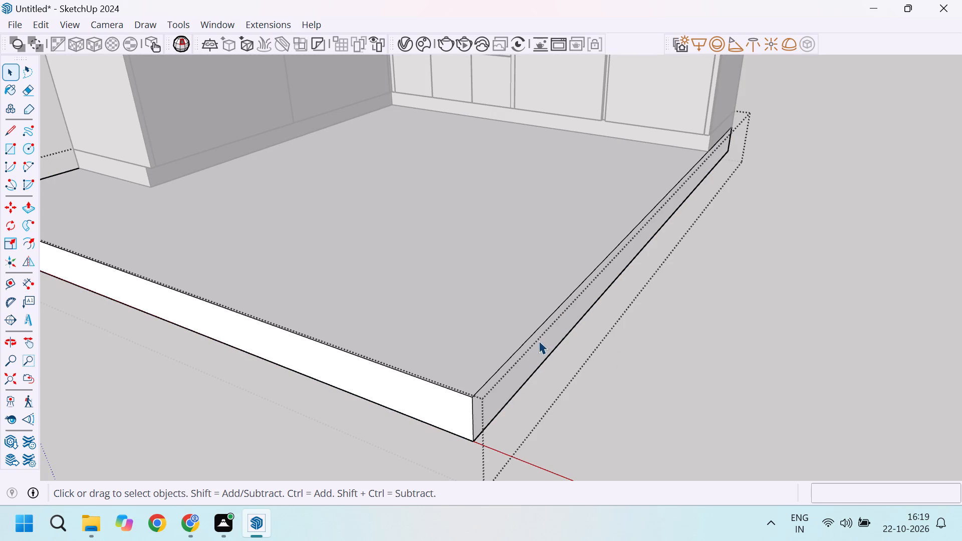
key(p)
click(538, 354)
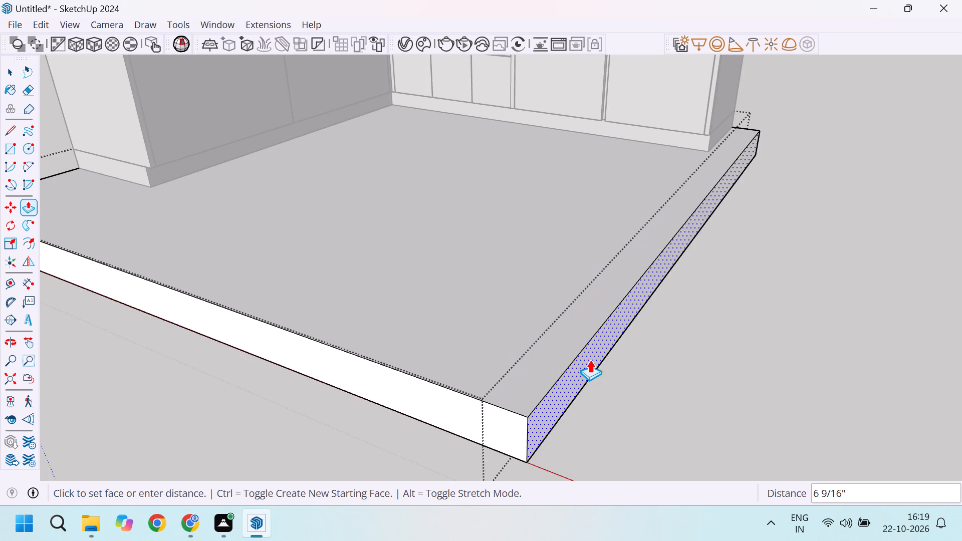
key(9)
key(Return)
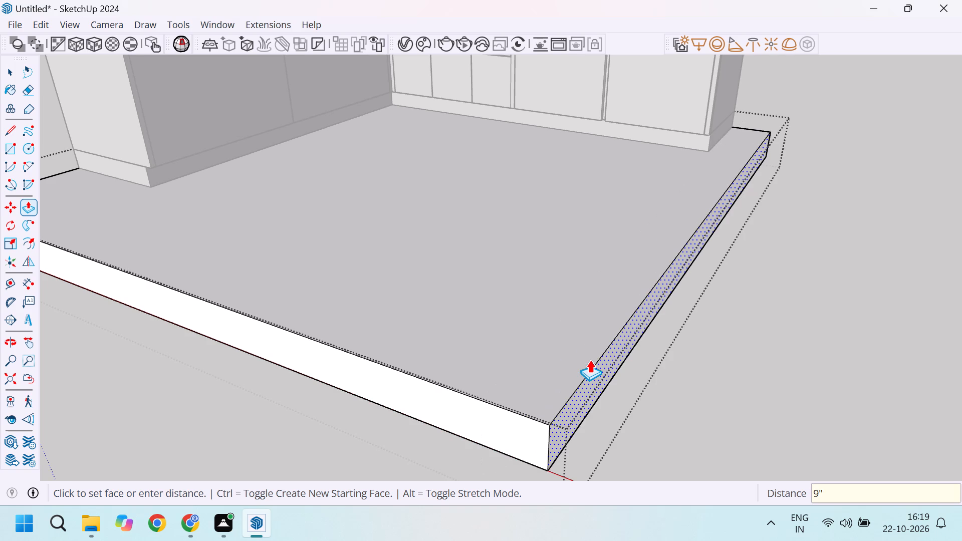
key(space)
click(828, 315)
Push/Pull the slab's side face behind the second low run 6" outward inside the slab group, and leave the group.
scroll(828, 315, down, 6)
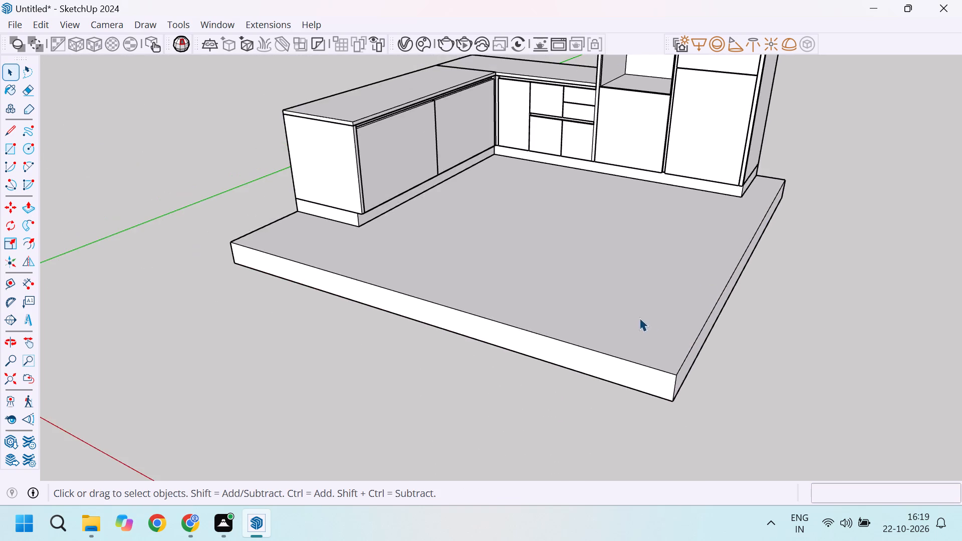
middle_drag(640, 322, 740, 365)
scroll(744, 368, down, 4)
middle_drag(522, 332, 762, 334)
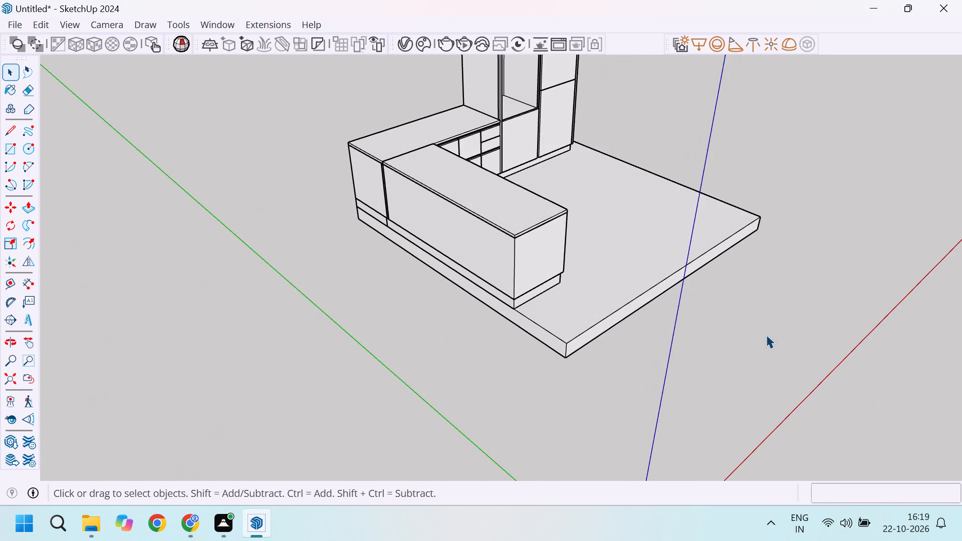
scroll(501, 308, up, 5)
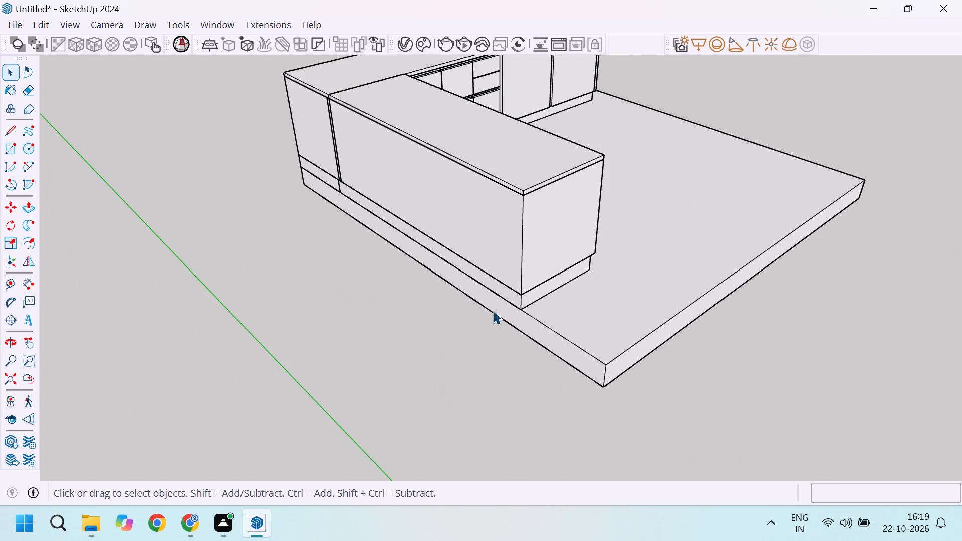
scroll(493, 311, up, 2)
double_click(521, 315)
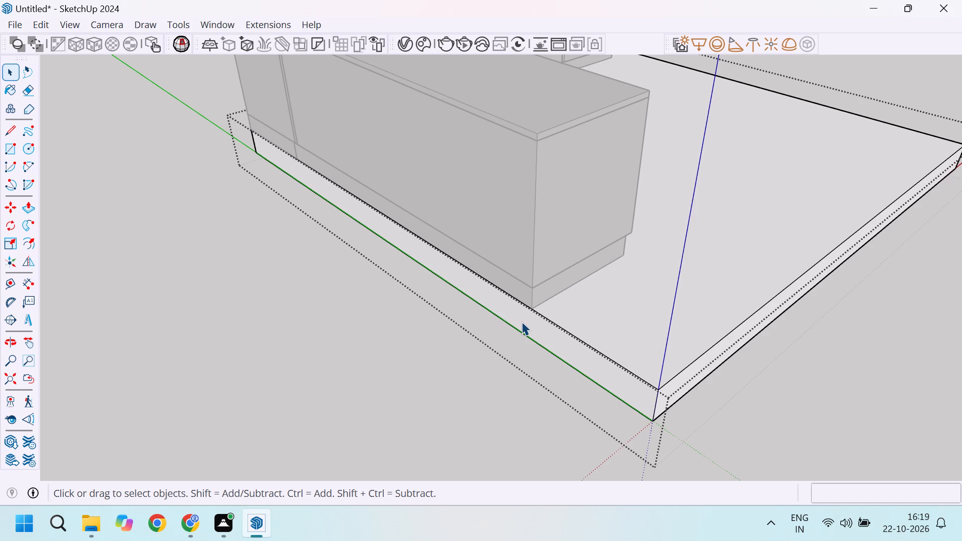
key(p)
click(522, 319)
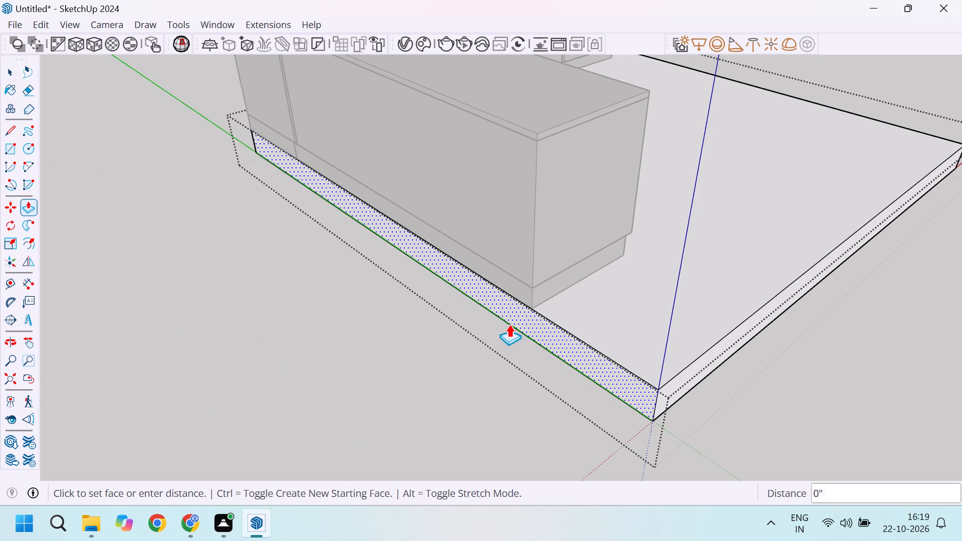
key(6)
key(Return)
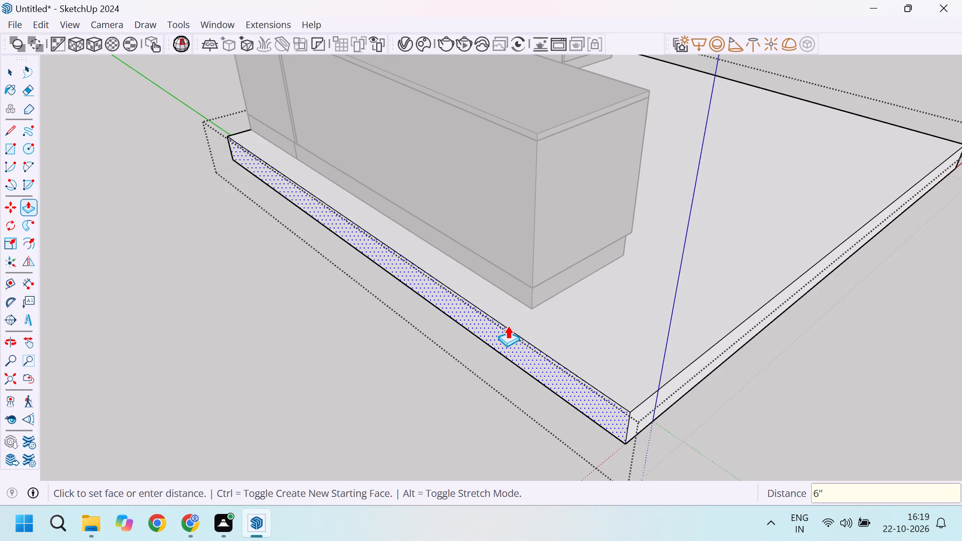
key(space)
scroll(426, 329, down, 7)
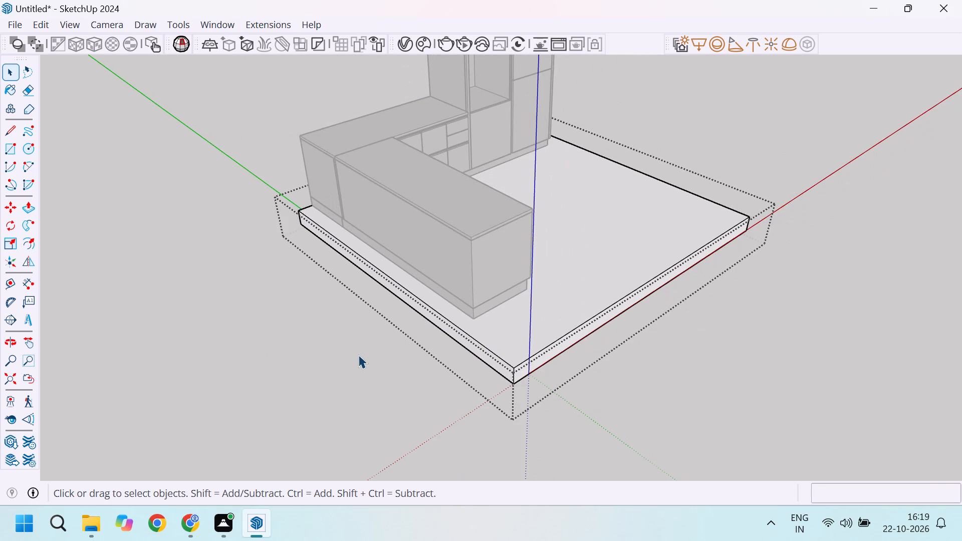
click(358, 355)
Push/Pull the slab's side face behind the tall cabinets and first low run 9" outward inside the slab group, and leave the group.
middle_drag(237, 304, 756, 307)
scroll(394, 380, up, 3)
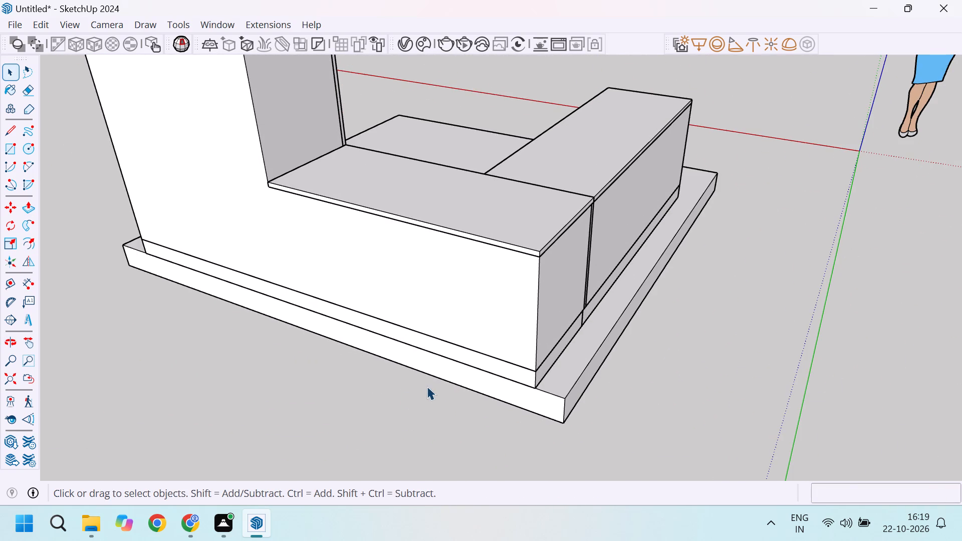
key(p)
key(space)
double_click(441, 364)
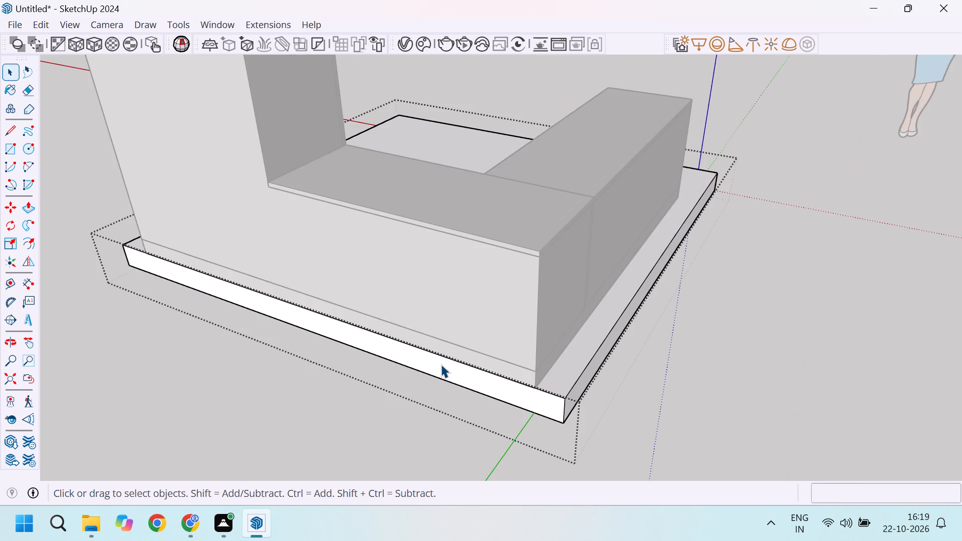
key(p)
click(439, 364)
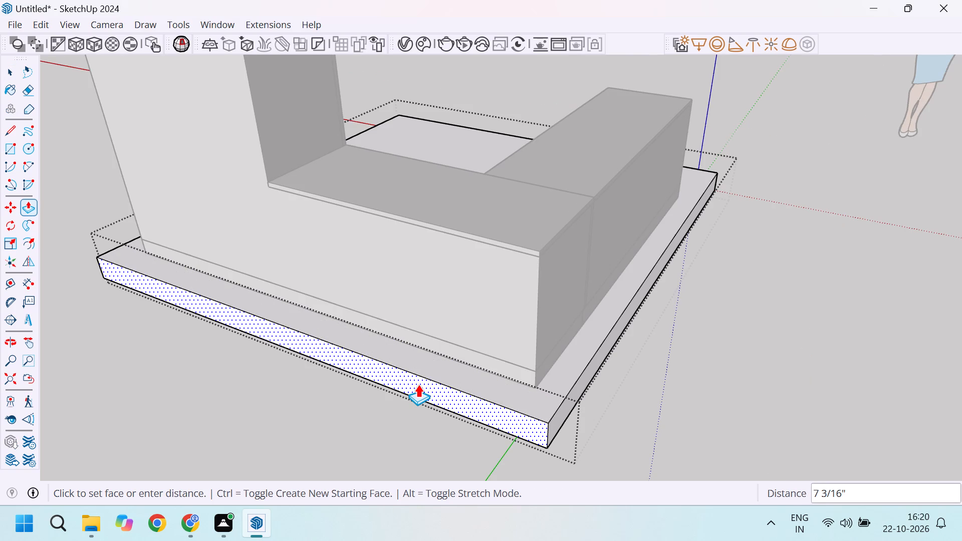
key(9)
key(Return)
key(space)
scroll(422, 385, down, 9)
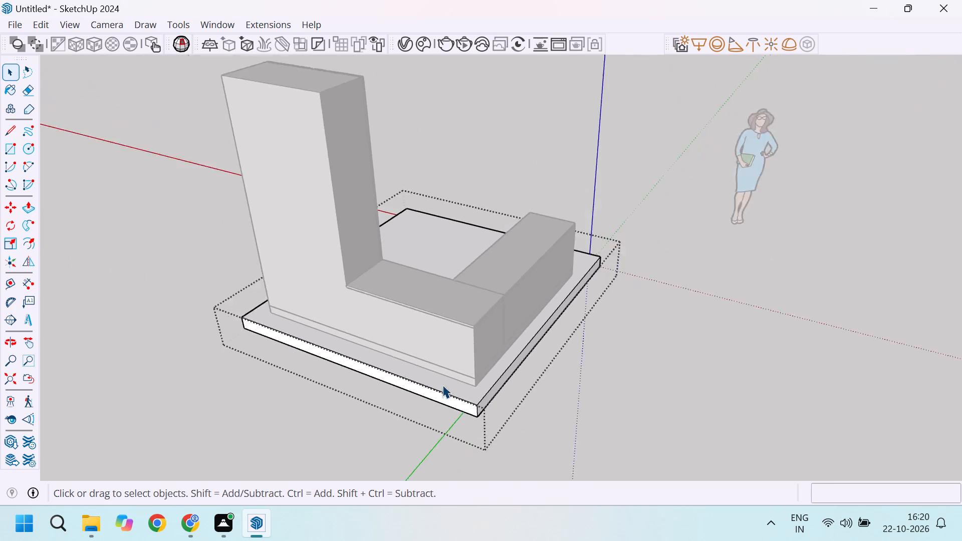
scroll(442, 385, down, 1)
click(648, 374)
Draw a 6" by 10' 9" rectangle on the slab's strip behind the second low run, along the slab's full edge.
middle_drag(676, 315, 358, 454)
middle_drag(709, 241, 332, 167)
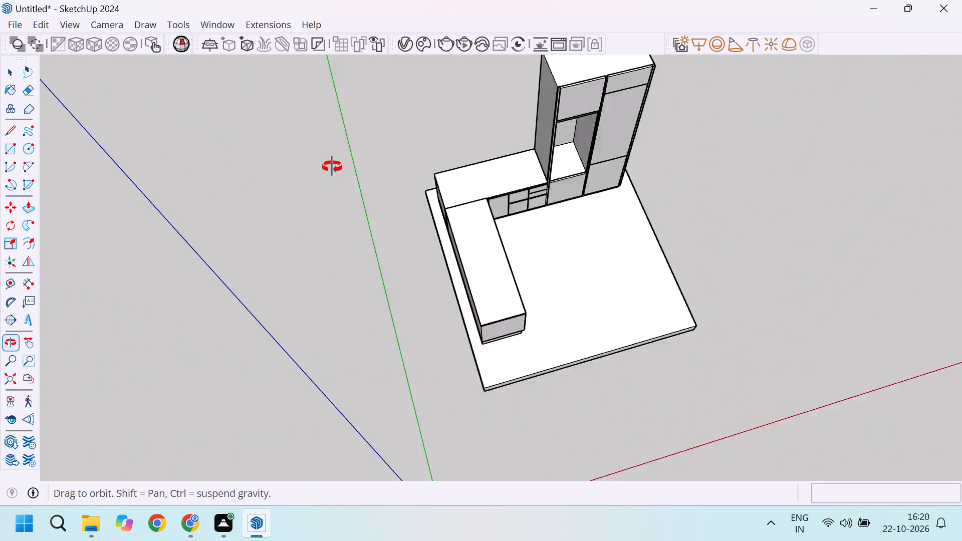
middle_drag(332, 167, 317, 132)
scroll(491, 263, up, 4)
middle_drag(468, 316, 716, 316)
scroll(443, 275, up, 10)
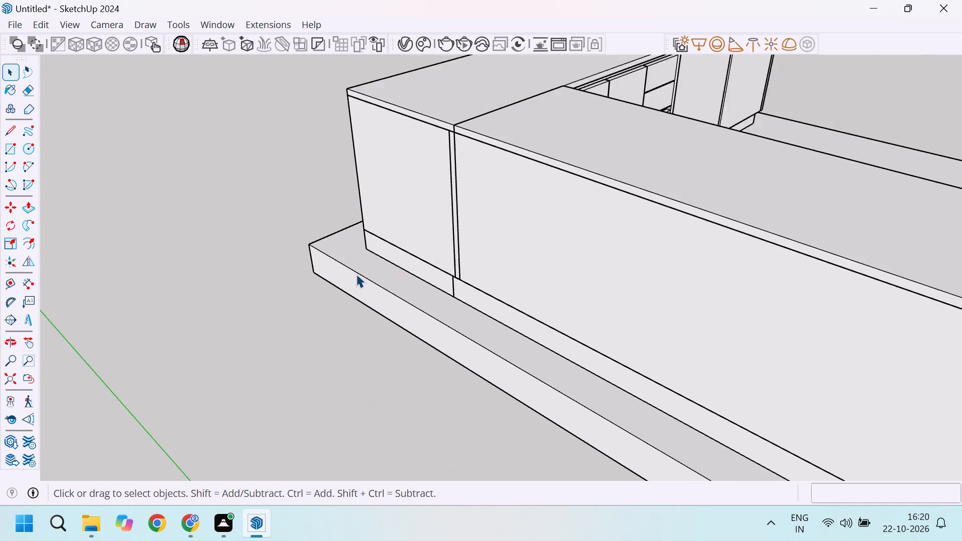
key(r)
scroll(332, 263, up, 4)
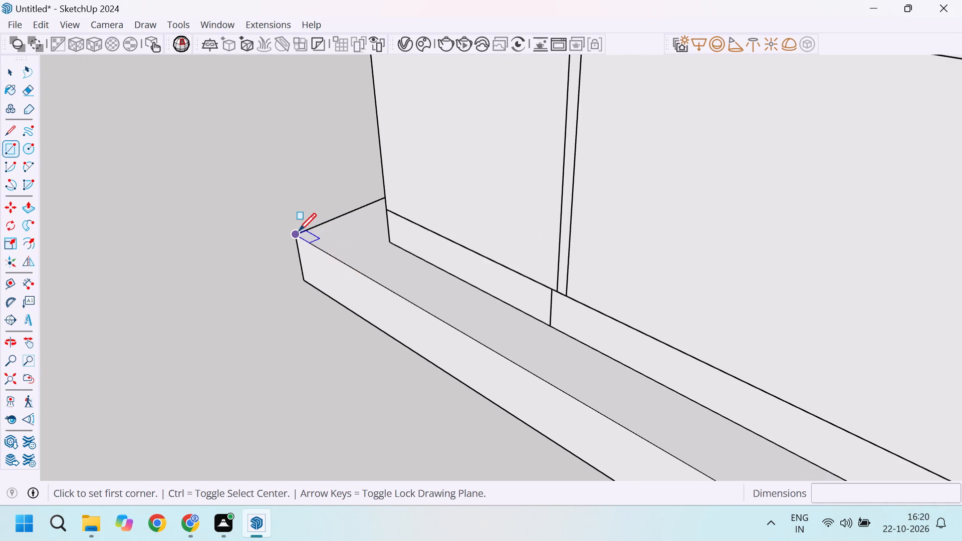
click(299, 230)
scroll(383, 257, down, 20)
scroll(383, 257, down, 2)
scroll(535, 341, up, 4)
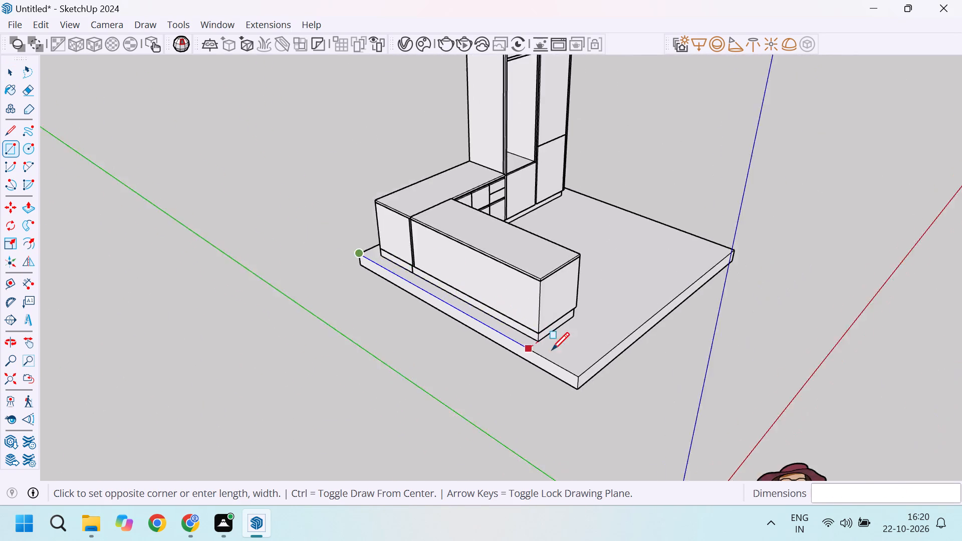
scroll(552, 350, up, 7)
scroll(601, 370, up, 5)
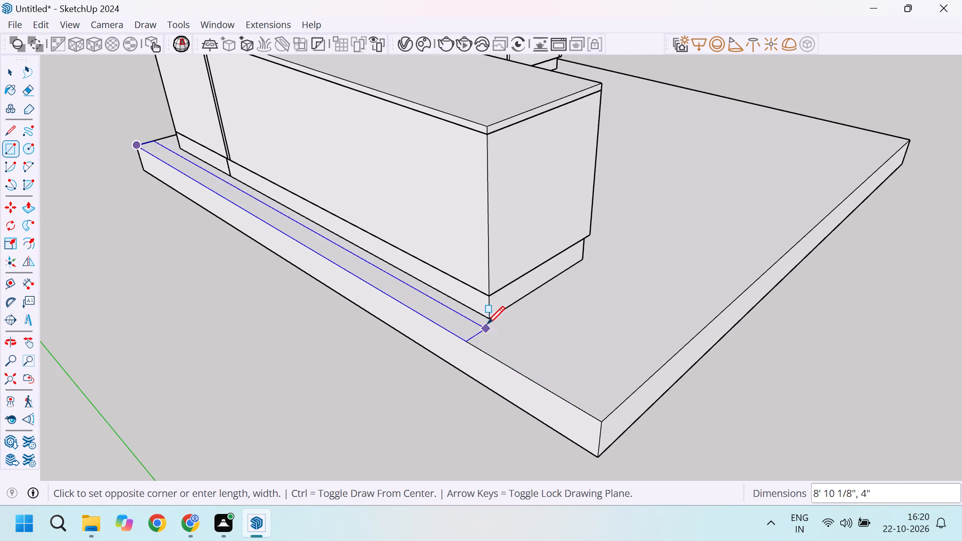
scroll(490, 320, up, 5)
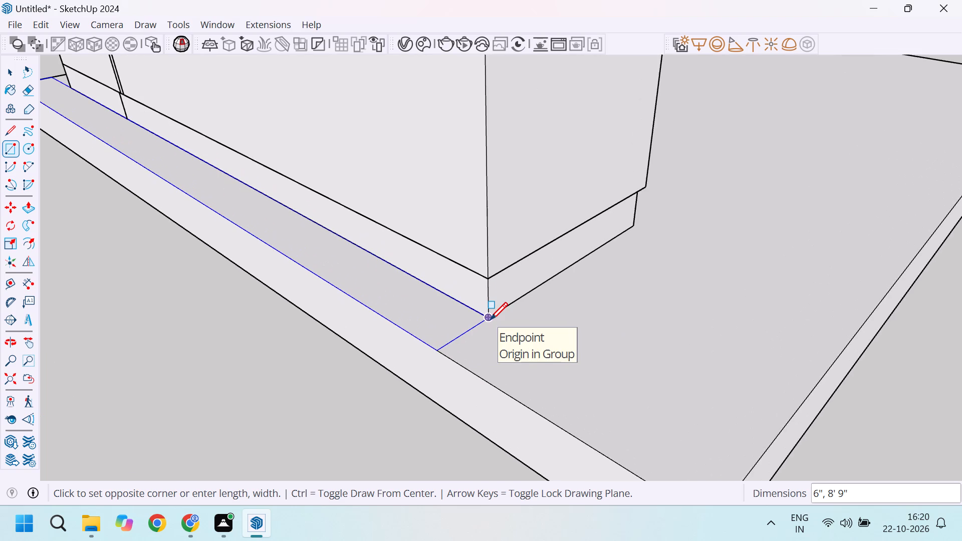
middle_drag(490, 320, 482, 336)
scroll(482, 336, down, 9)
scroll(482, 336, up, 3)
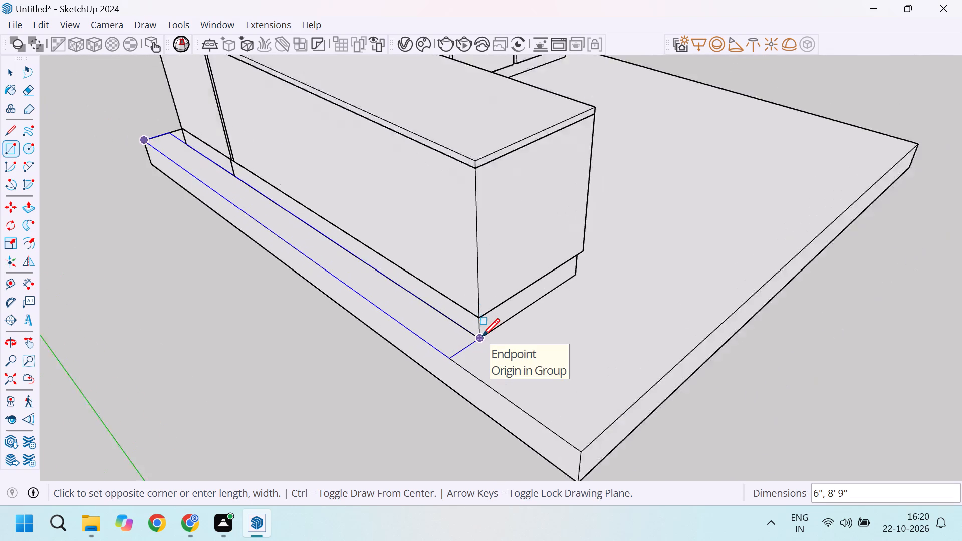
scroll(482, 336, up, 7)
scroll(482, 336, down, 6)
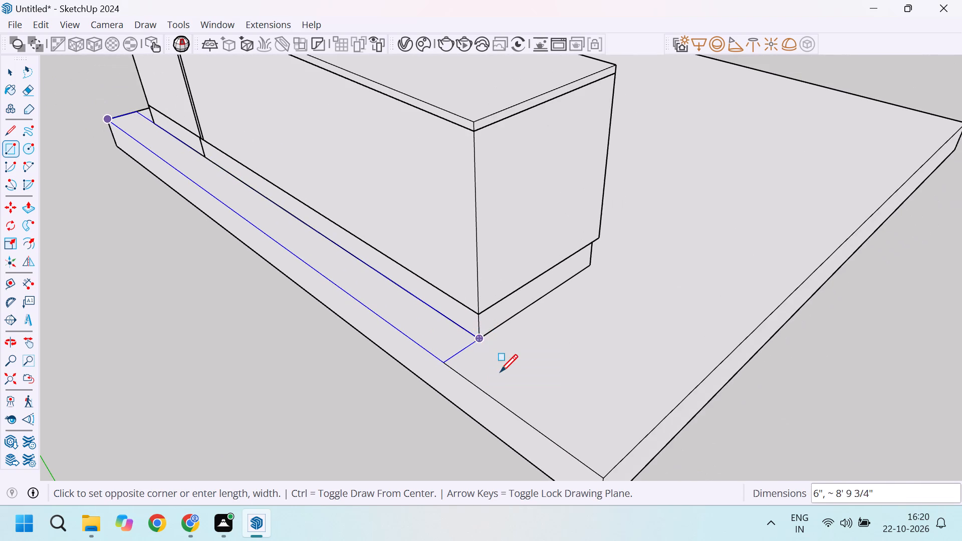
scroll(501, 372, down, 6)
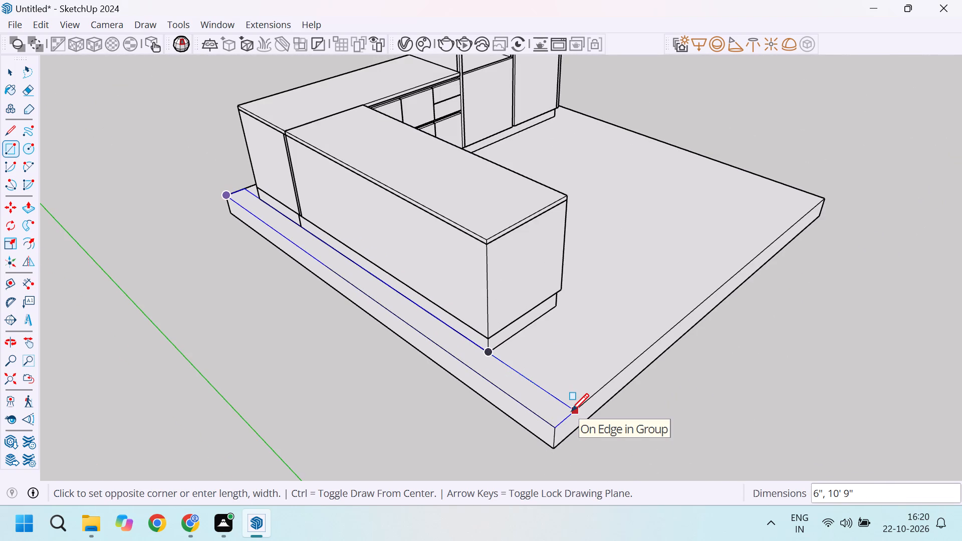
scroll(571, 411, up, 4)
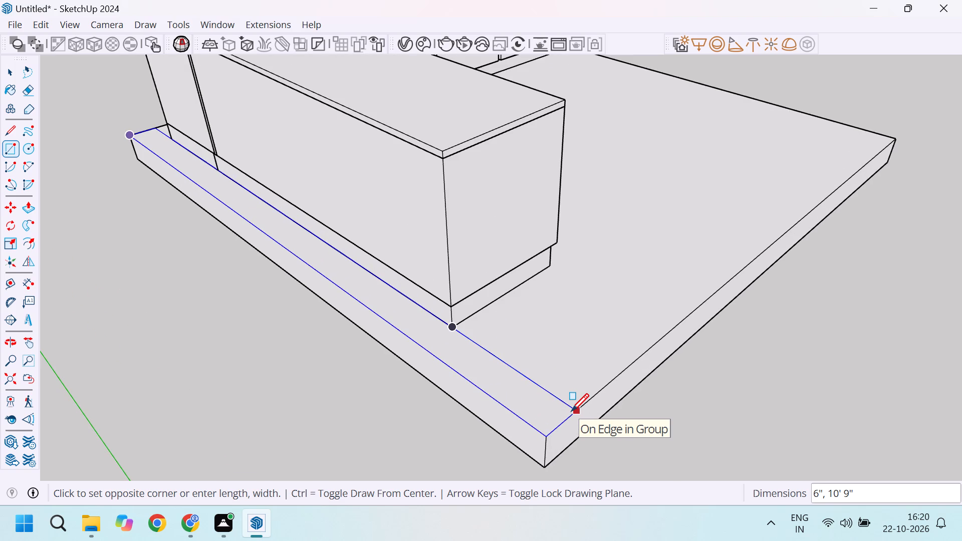
click(571, 411)
Push/Pull the 6" strip behind the second low run up 10' as a wall and make the wall a group.
scroll(658, 379, down, 8)
scroll(581, 375, up, 2)
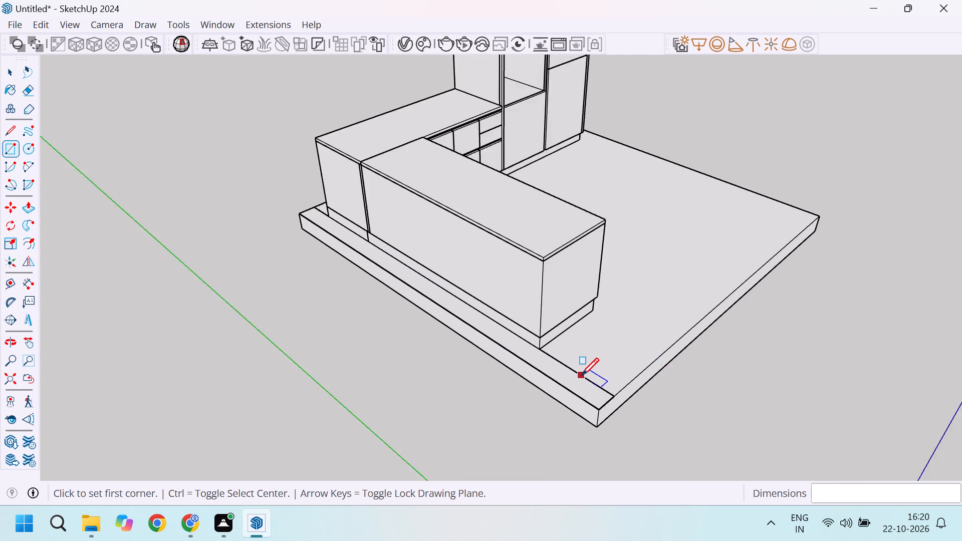
scroll(581, 375, up, 3)
key(p)
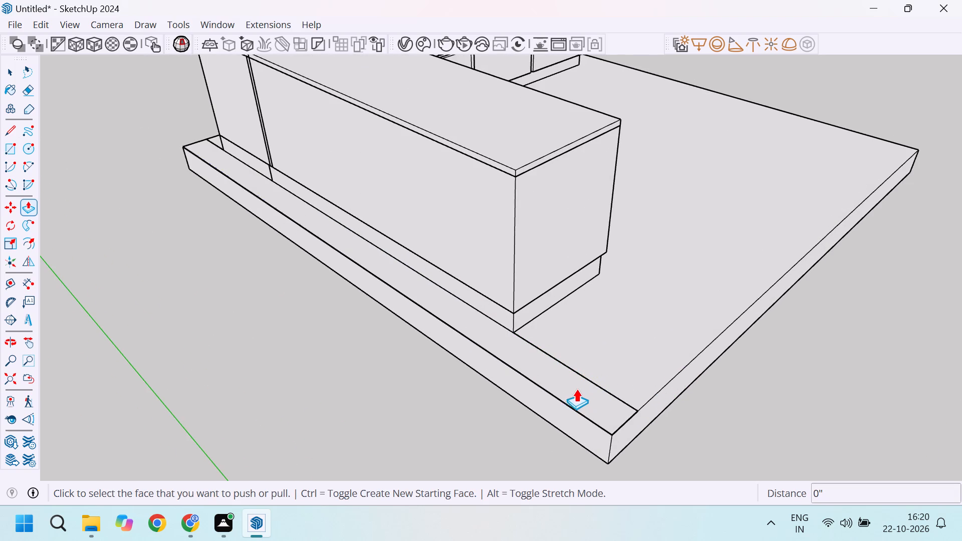
click(581, 389)
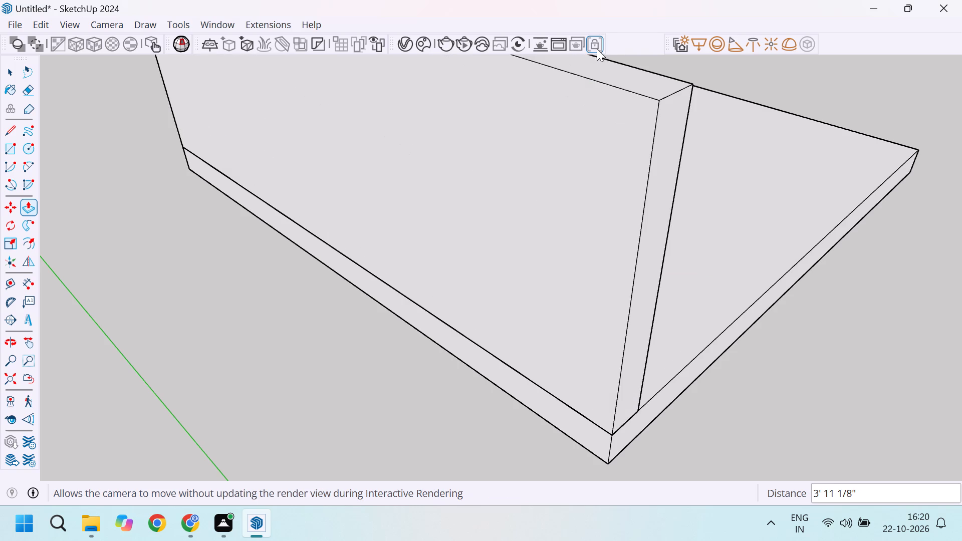
text(10')
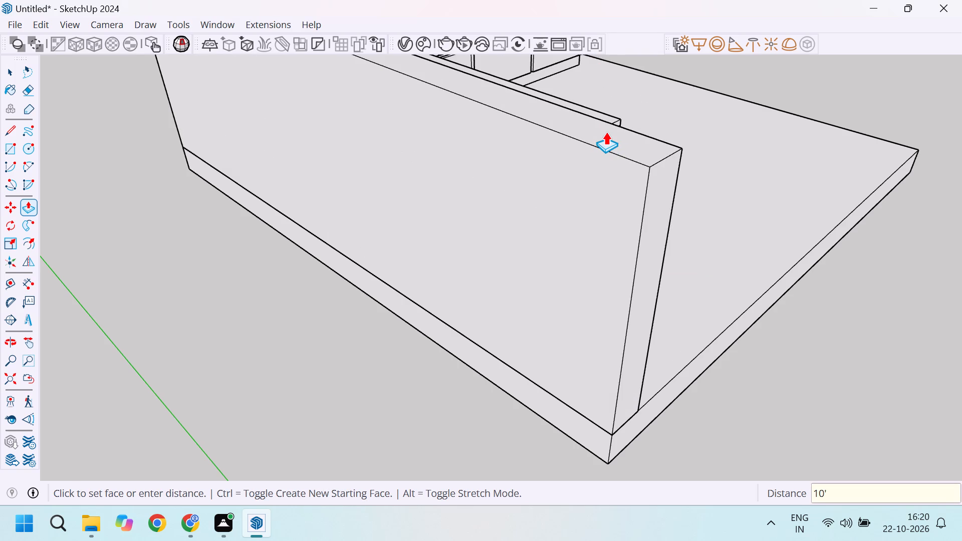
key(Return)
key(space)
triple_click(616, 159)
right_click(616, 159)
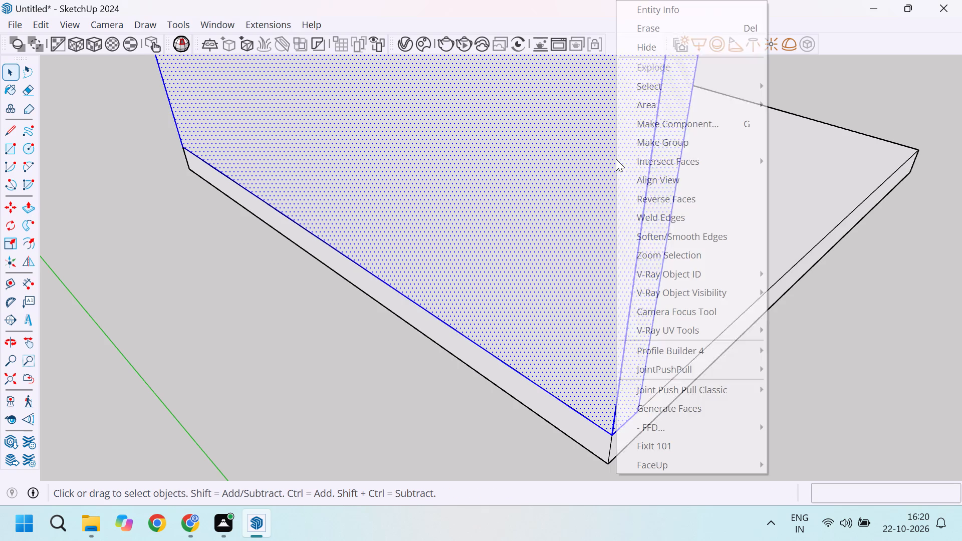
click(681, 148)
Draw a 9" by 10' 9" rectangle on the slab's strip beside the tall cabinets' outer end, along the full edge.
scroll(522, 313, down, 12)
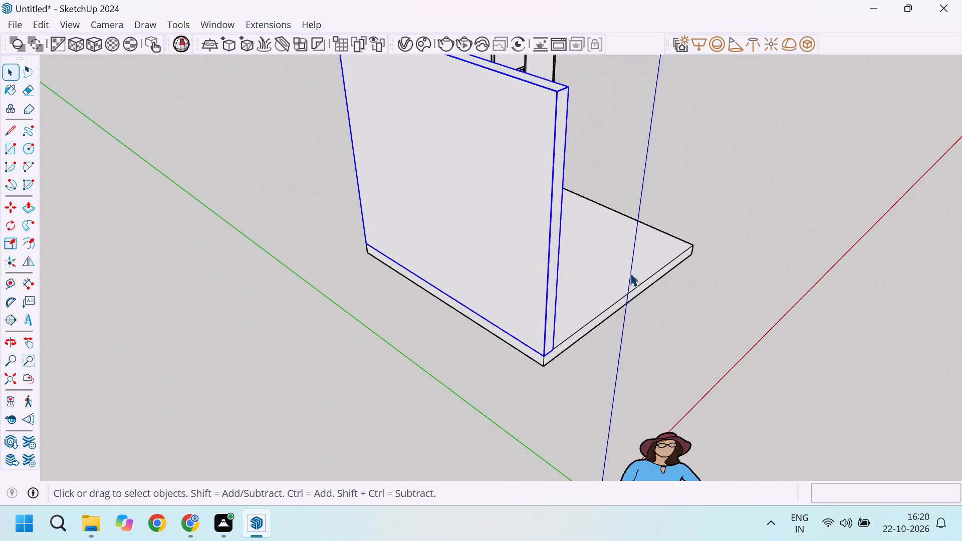
scroll(621, 289, down, 6)
middle_drag(671, 289, 345, 324)
scroll(559, 237, up, 5)
scroll(504, 302, down, 4)
scroll(667, 329, up, 3)
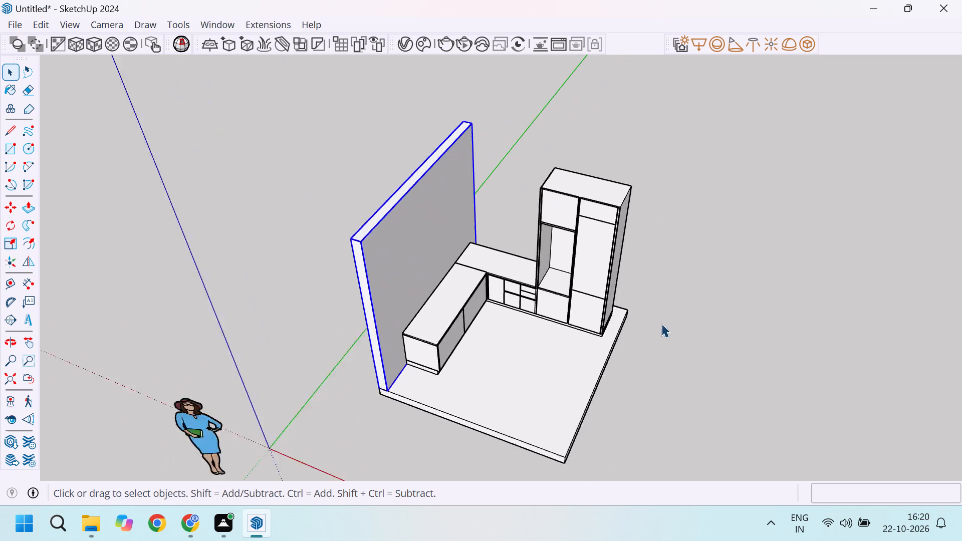
scroll(661, 324, up, 6)
scroll(595, 265, down, 5)
scroll(600, 295, up, 4)
key(r)
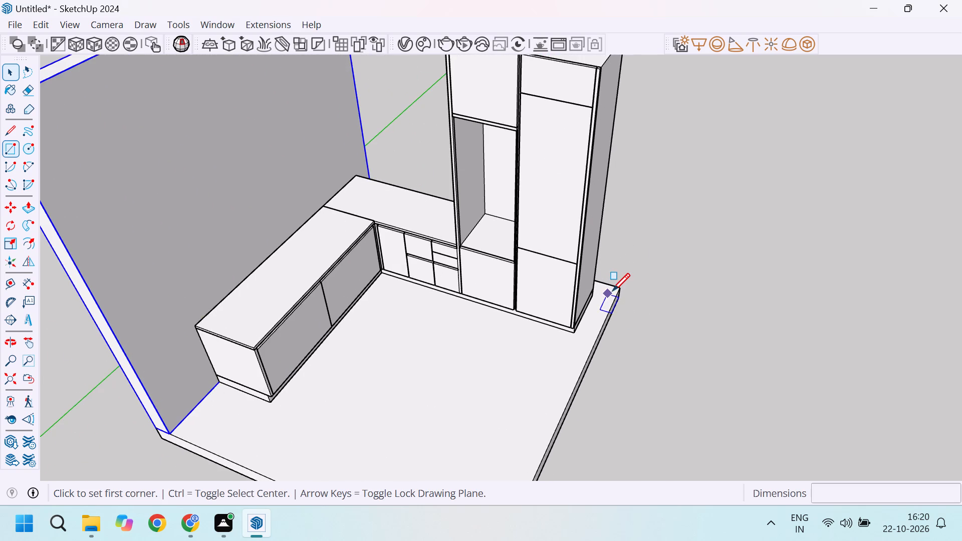
scroll(613, 291, up, 4)
click(623, 287)
scroll(623, 287, down, 12)
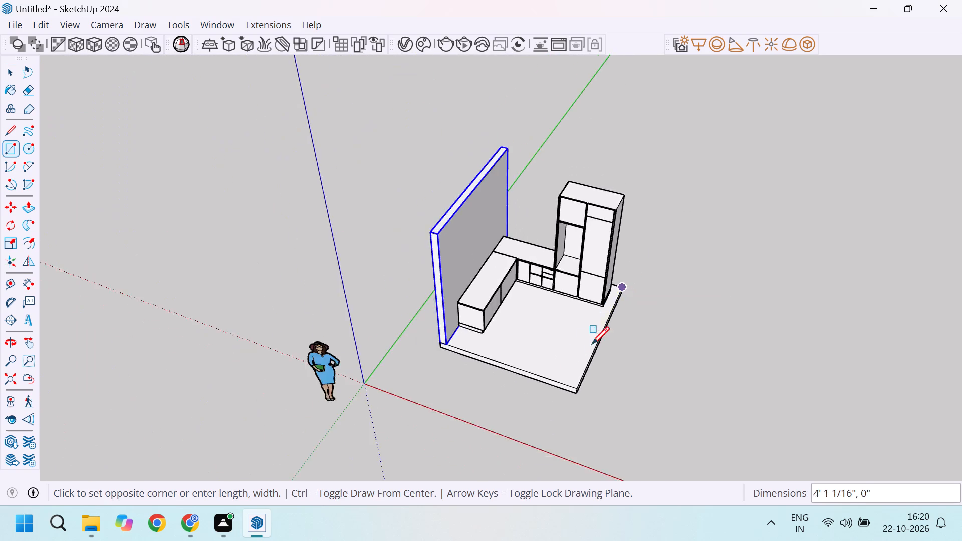
scroll(571, 361, up, 10)
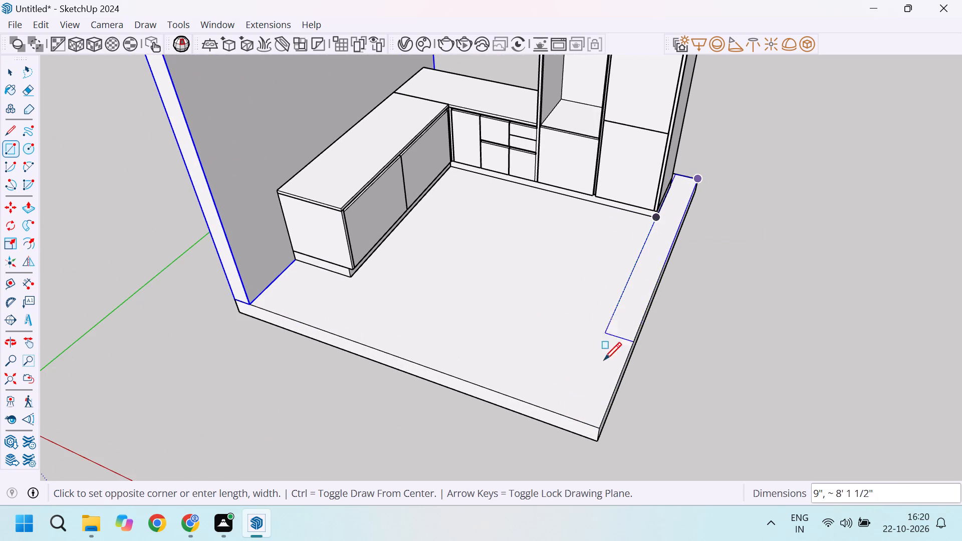
click(569, 414)
Push/Pull the 9" strip beside the tall cabinets up by the same 10' and make this second wall a group.
scroll(622, 366, up, 4)
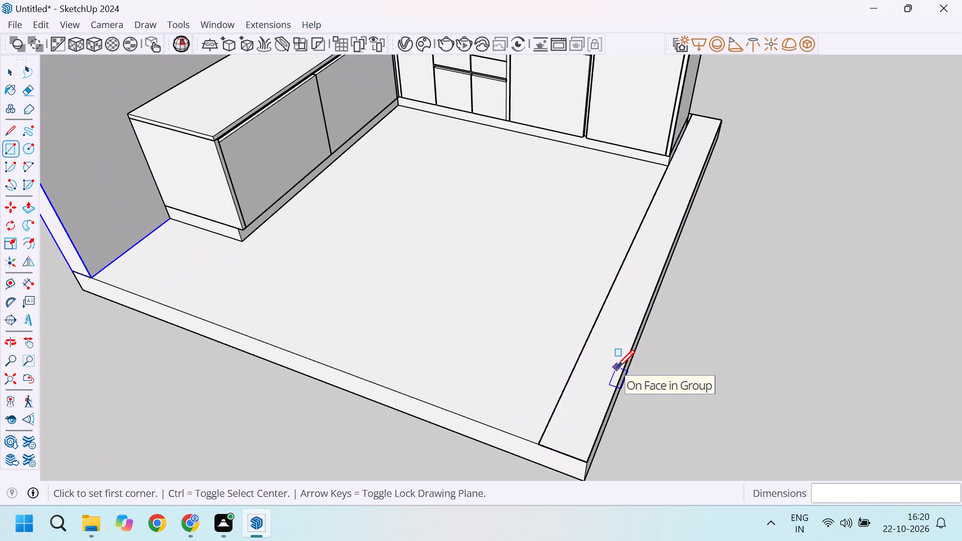
key(p)
double_click(610, 354)
scroll(610, 354, down, 18)
key(space)
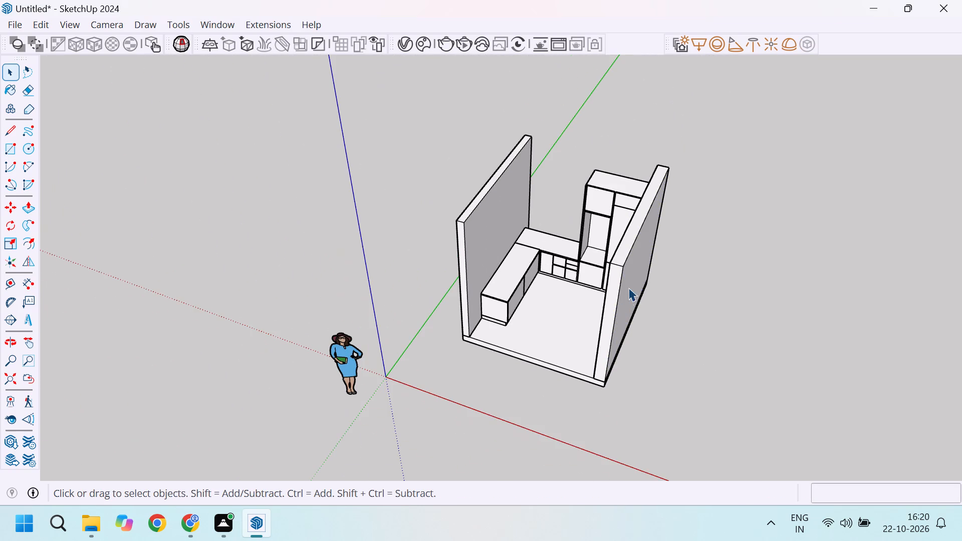
triple_click(624, 278)
right_click(624, 278)
right_click(624, 278)
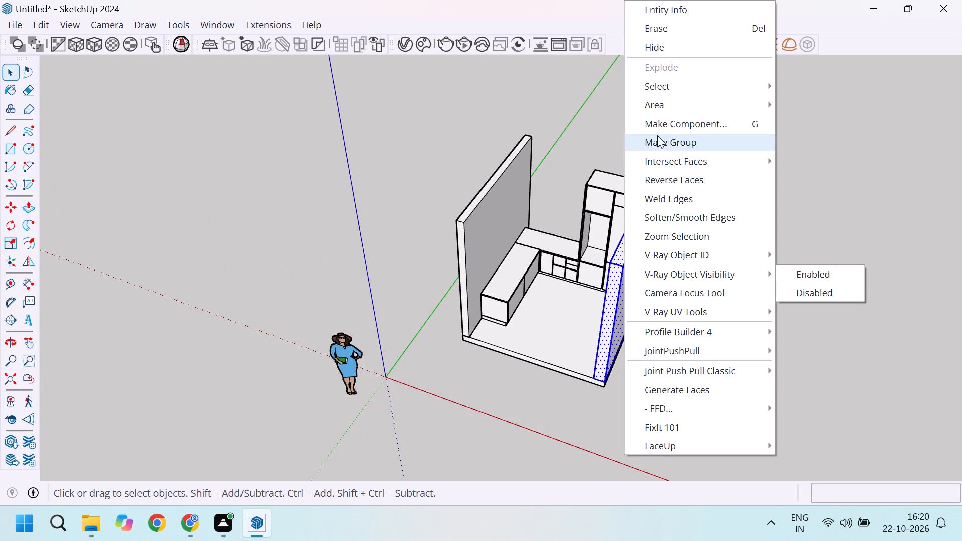
click(657, 133)
Draw a 9' by 9" rectangle on the slab's strip behind the tall cabinets and first low run, between the two walls.
middle_drag(650, 354, 423, 321)
scroll(741, 286, up, 5)
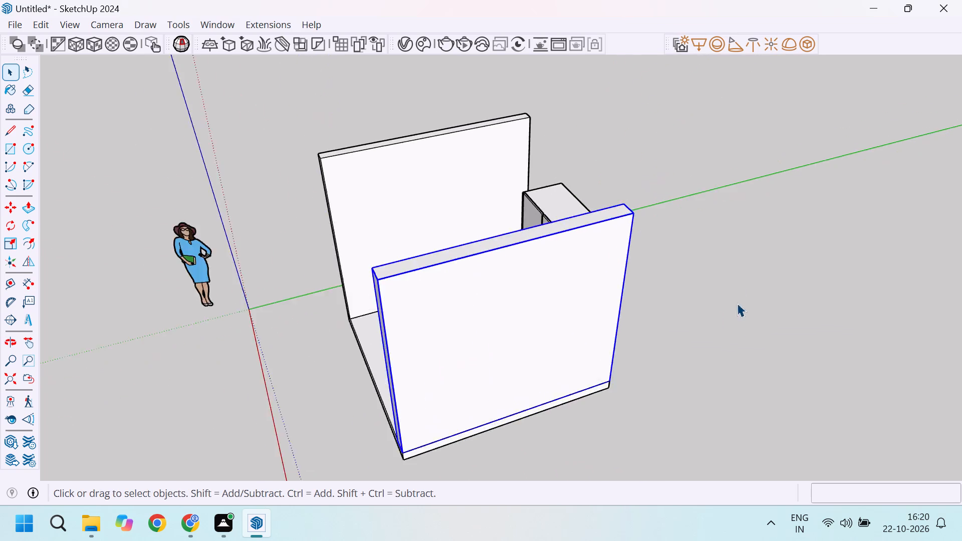
middle_drag(734, 344, 500, 341)
scroll(509, 335, up, 4)
scroll(580, 274, up, 2)
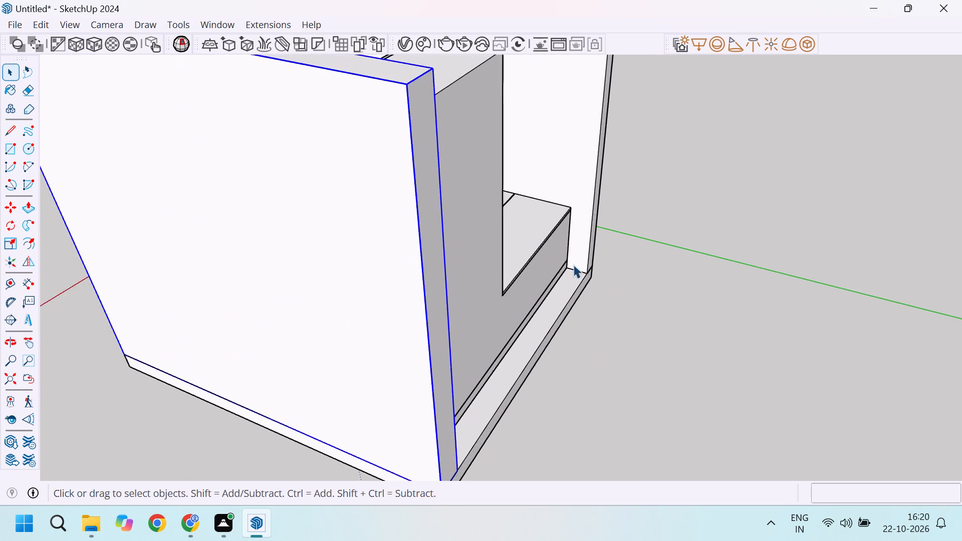
scroll(573, 264, up, 5)
key(r)
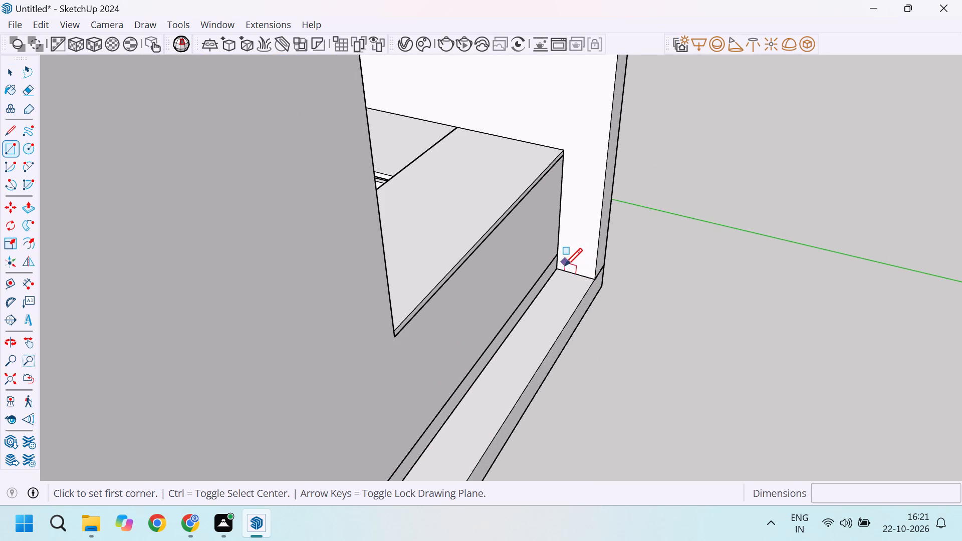
scroll(558, 264, up, 5)
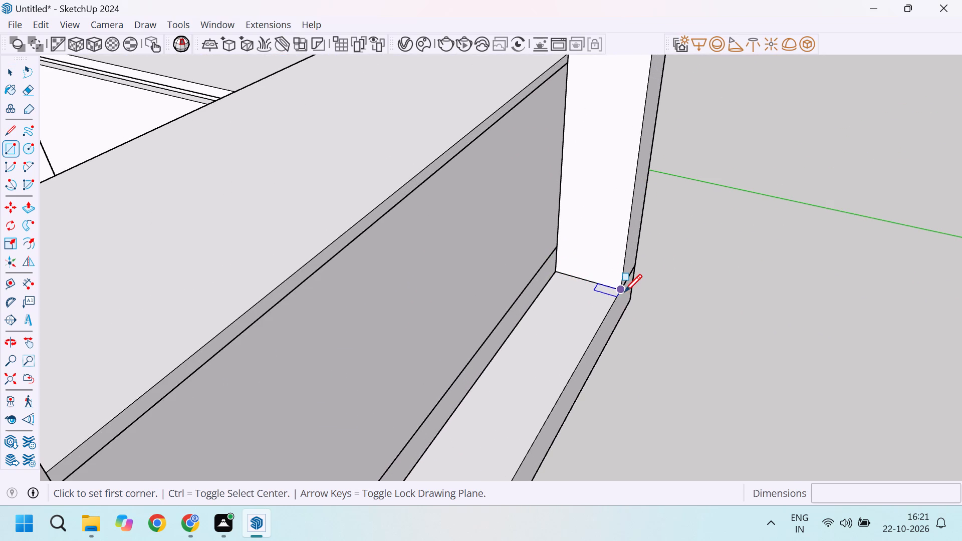
click(620, 290)
scroll(601, 269, down, 19)
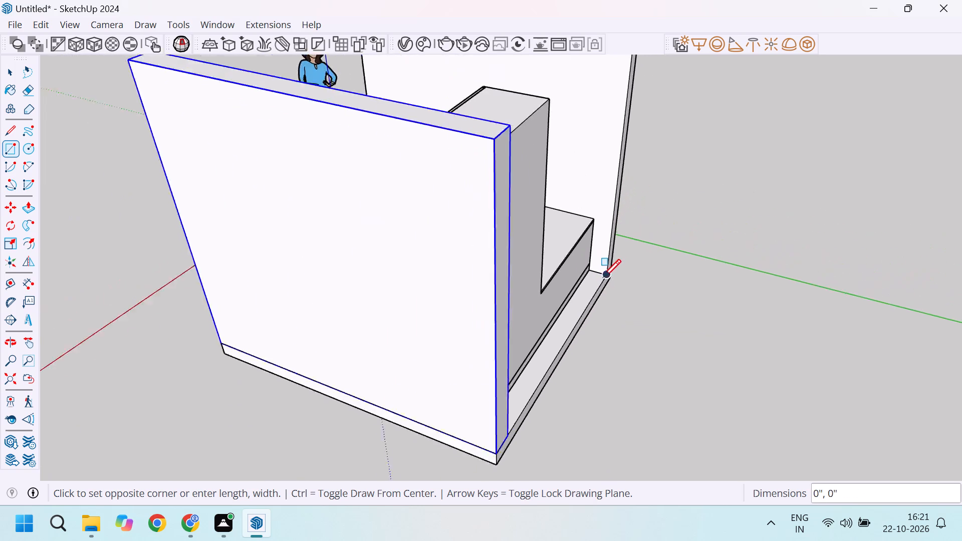
middle_drag(593, 286, 386, 378)
scroll(365, 370, up, 6)
scroll(487, 376, up, 1)
middle_drag(520, 362, 359, 372)
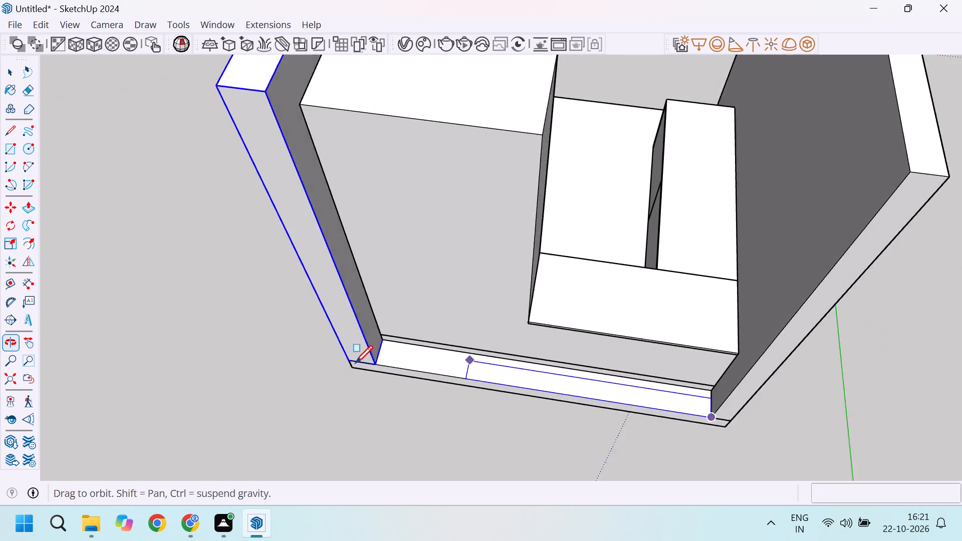
scroll(374, 340, up, 20)
scroll(374, 340, up, 5)
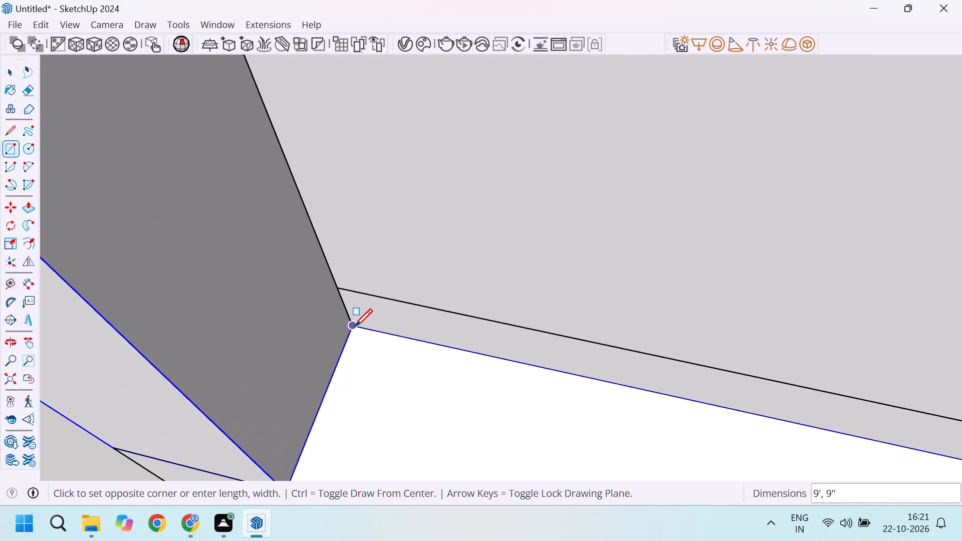
click(355, 326)
scroll(410, 371, down, 20)
scroll(410, 371, down, 15)
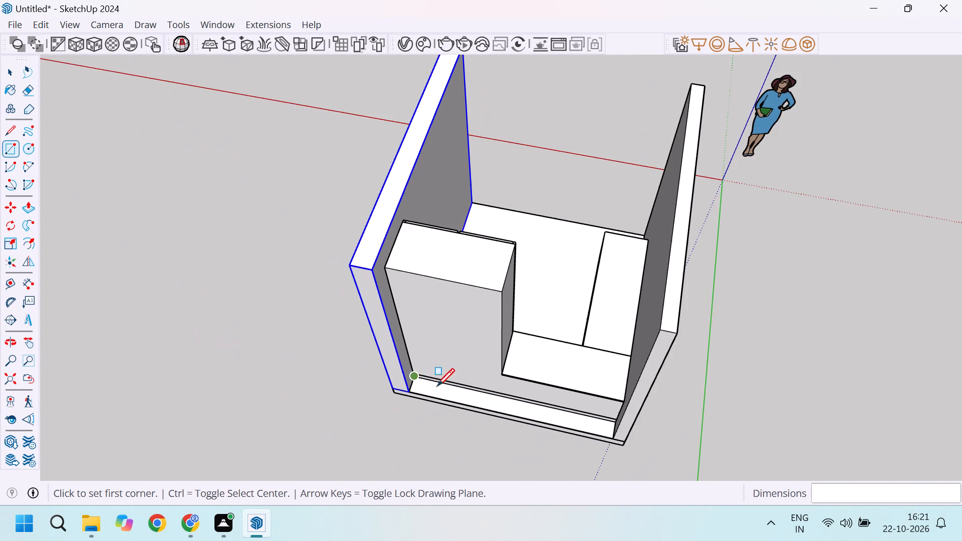
Push/Pull the strip behind the tall cabinets and first low run up by the same 10' and make this third wall a group.
scroll(474, 395, up, 10)
key(p)
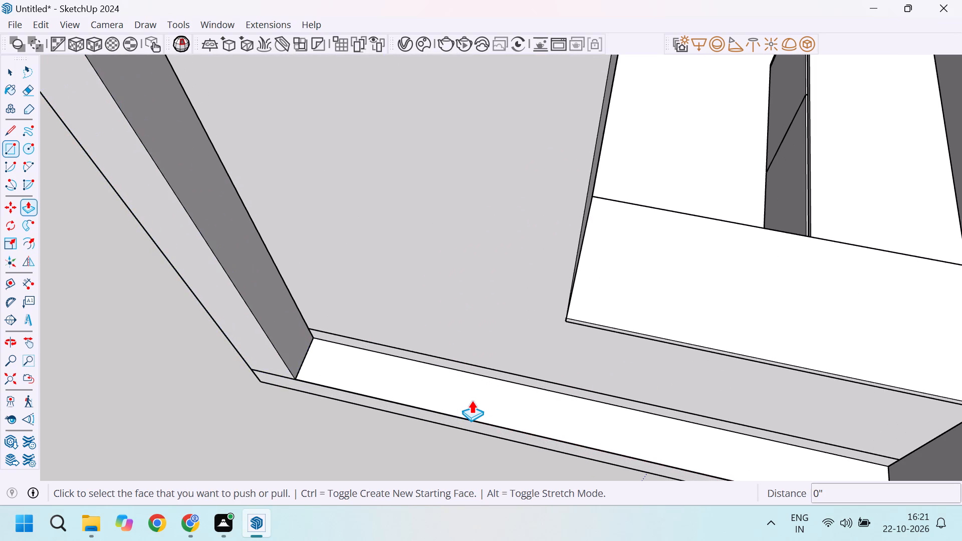
double_click(469, 394)
scroll(469, 394, down, 14)
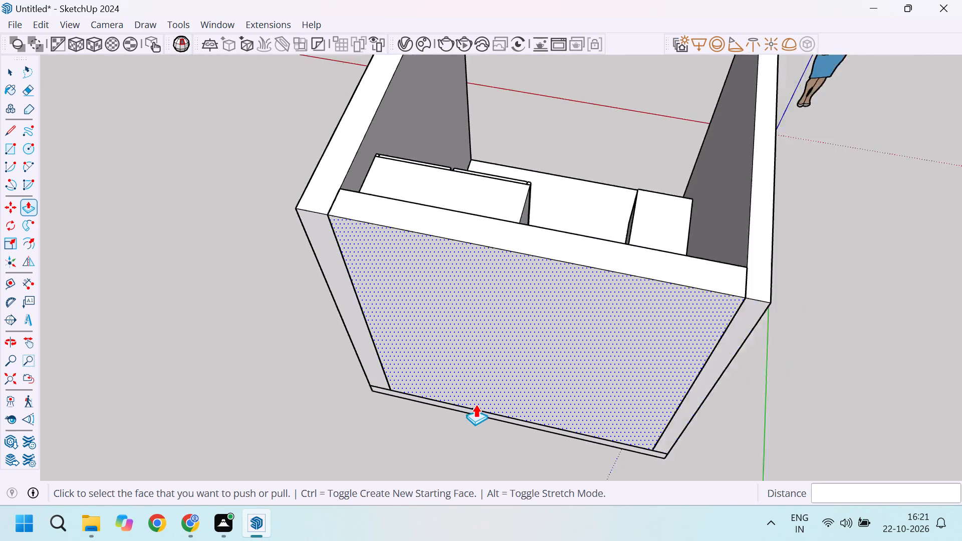
key(space)
triple_click(507, 341)
right_click(507, 341)
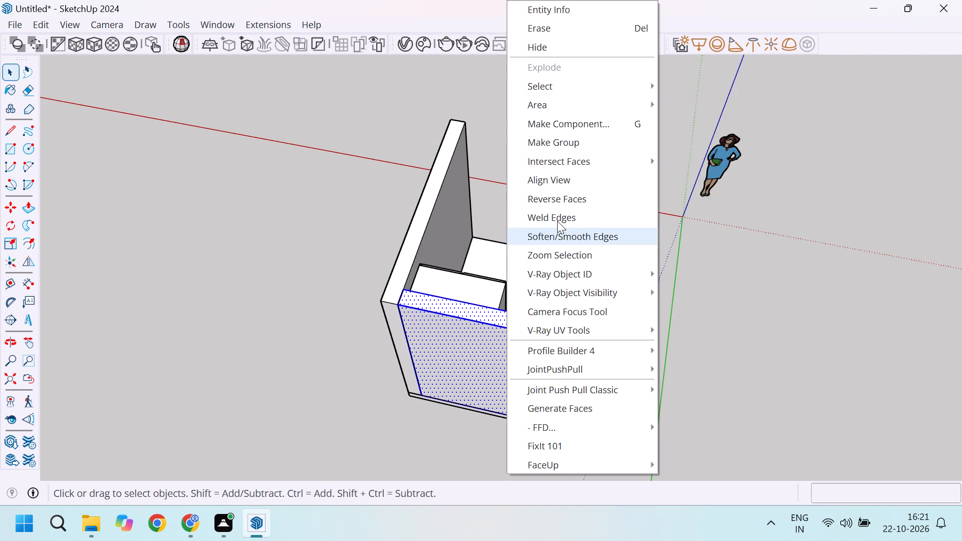
click(552, 147)
click(760, 329)
Examine the kitchen enclosed by the three walls from outside and from its open front.
middle_drag(652, 363, 548, 358)
scroll(539, 348, up, 4)
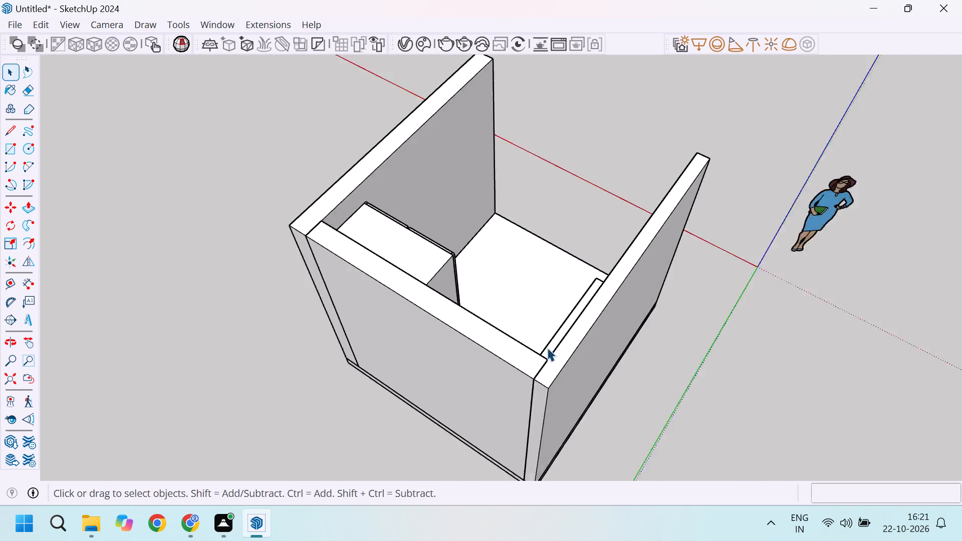
scroll(547, 348, up, 9)
scroll(486, 367, down, 19)
scroll(492, 394, up, 5)
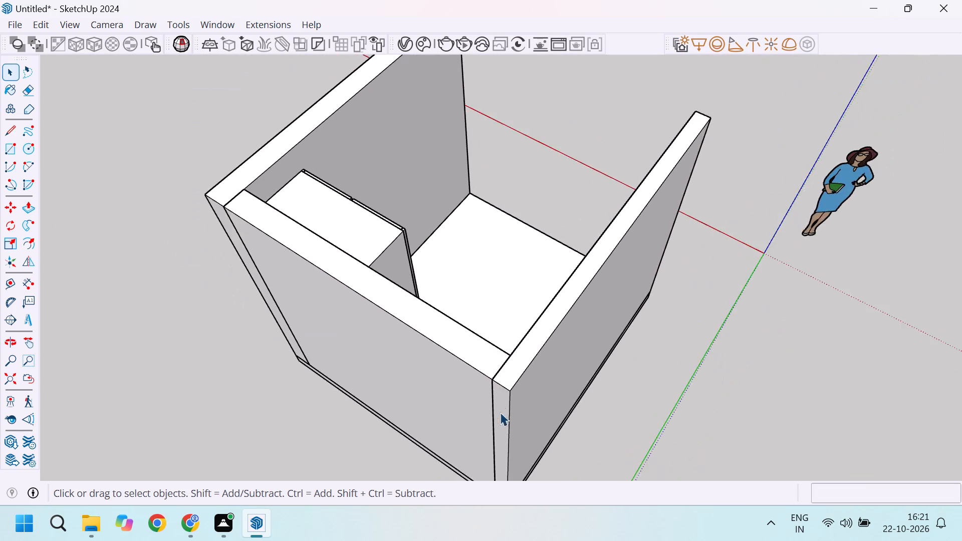
middle_drag(500, 414, 756, 327)
middle_drag(381, 358, 825, 355)
middle_drag(511, 355, 893, 310)
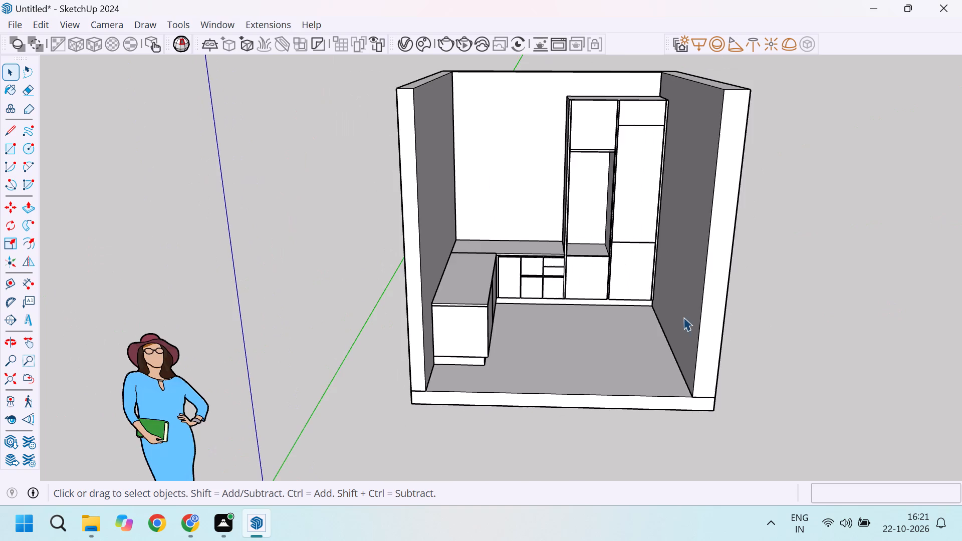
scroll(666, 317, down, 4)
middle_drag(700, 336, 680, 333)
scroll(666, 338, up, 3)
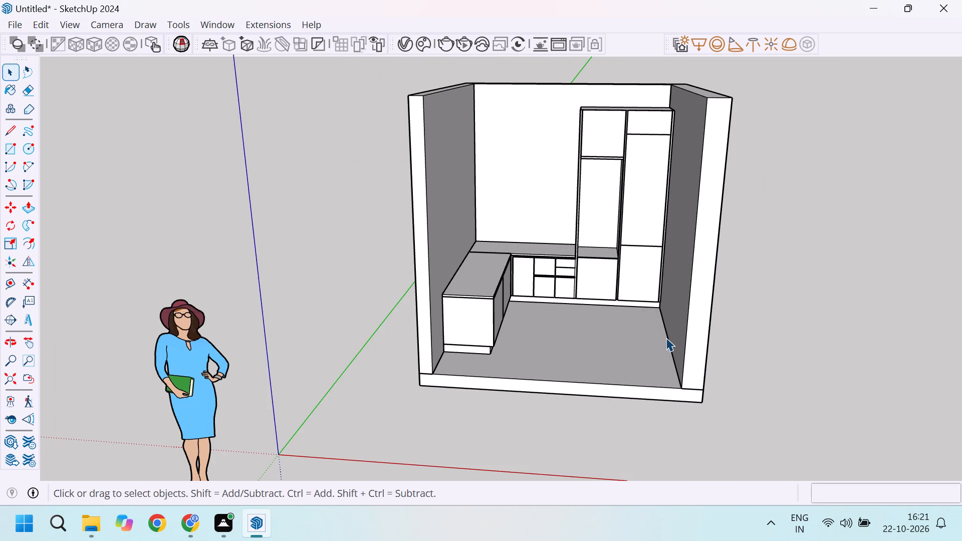
middle_drag(557, 303, 645, 359)
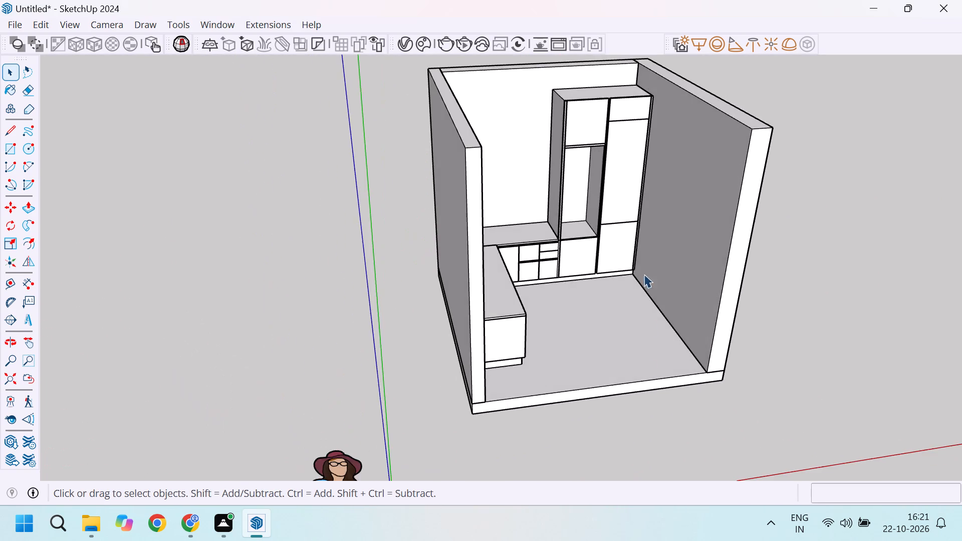
scroll(626, 177, up, 3)
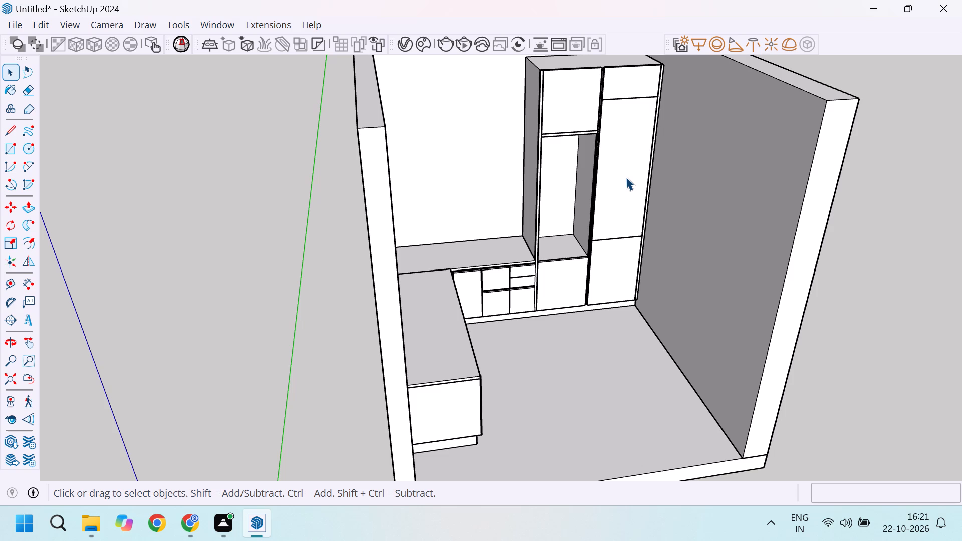
scroll(609, 172, down, 4)
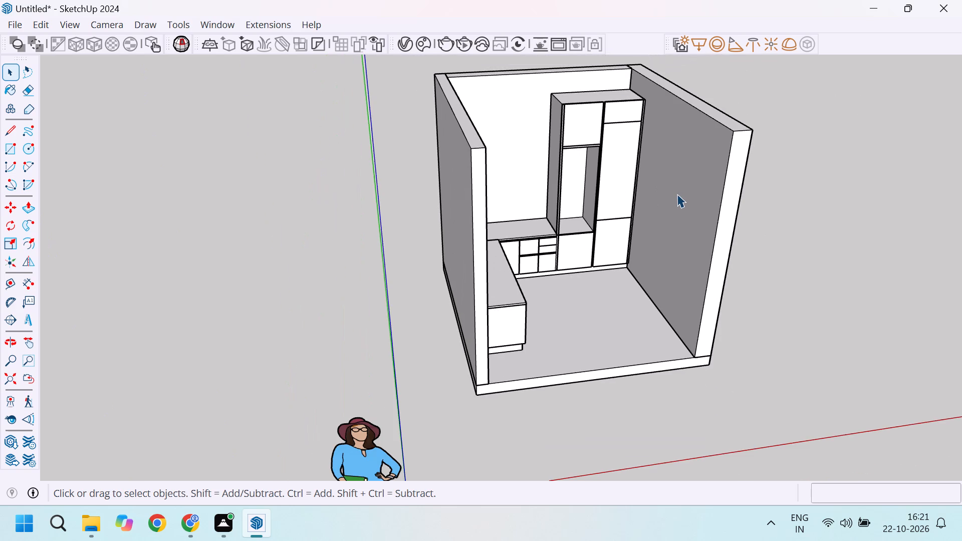
middle_drag(667, 194, 588, 163)
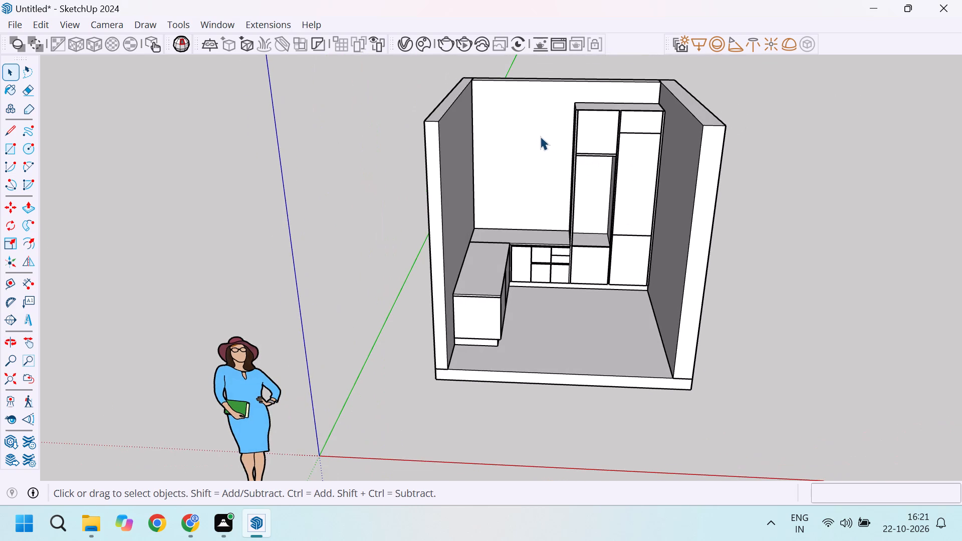
scroll(605, 111, up, 4)
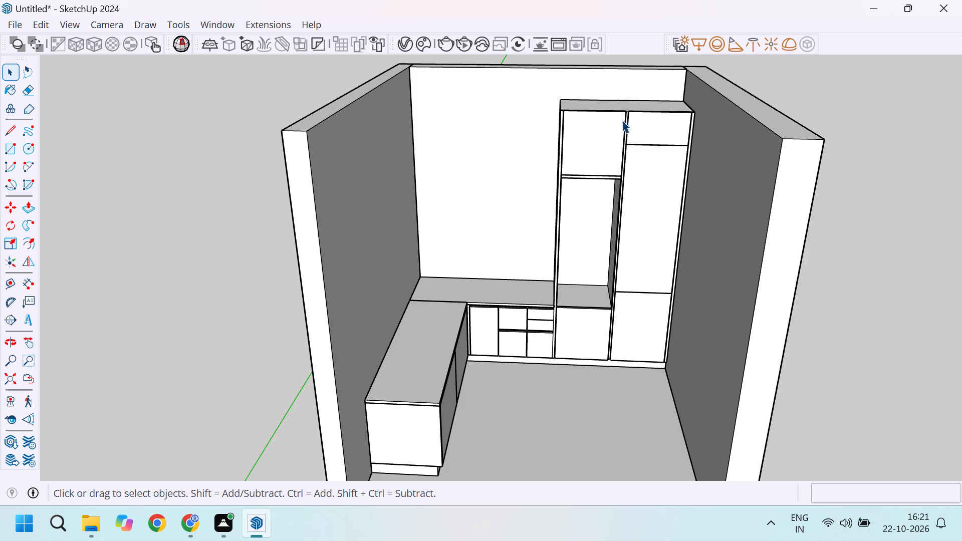
scroll(610, 136, down, 4)
middle_drag(464, 207, 473, 189)
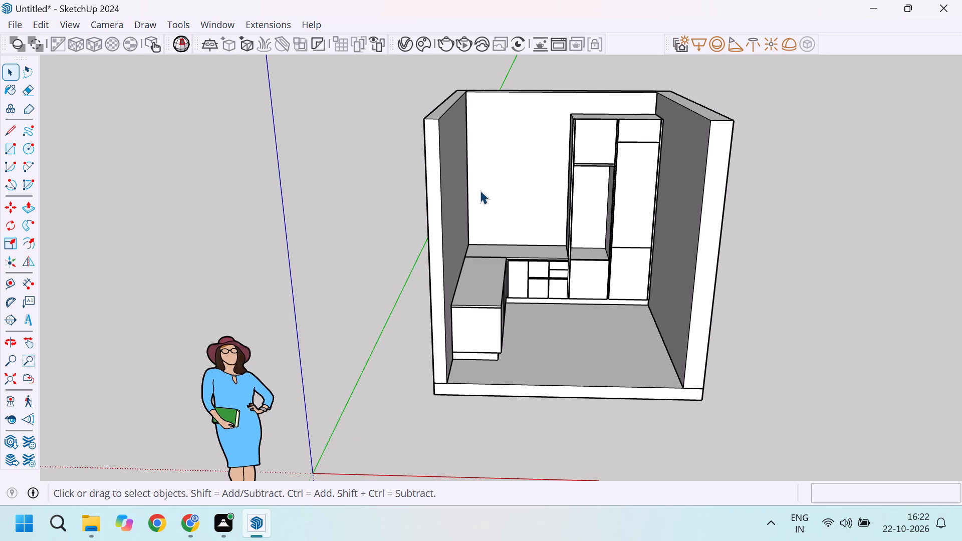
Place a horizontal guide on the back wall 2' above the rear edge of the first low run's countertop.
scroll(497, 254, up, 3)
scroll(538, 238, up, 3)
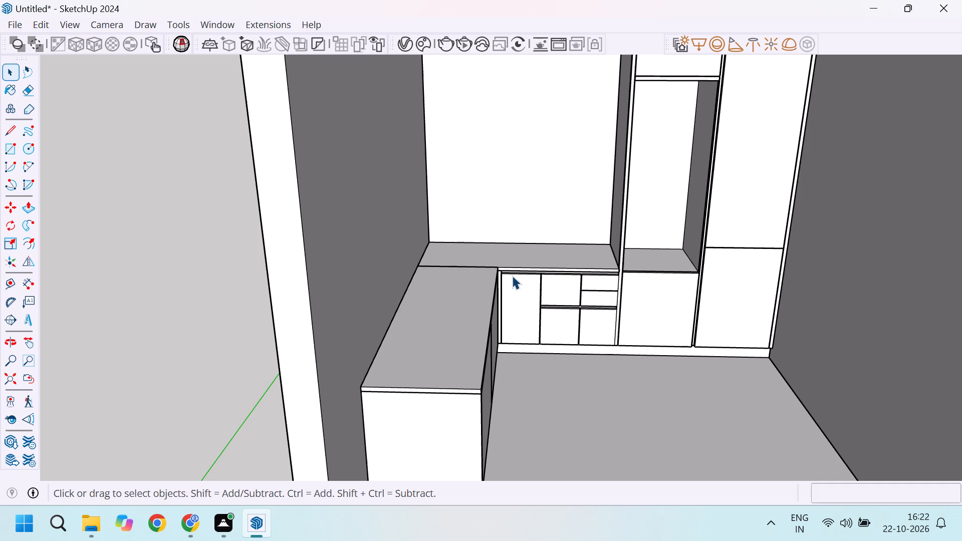
scroll(545, 246, up, 5)
scroll(531, 245, down, 4)
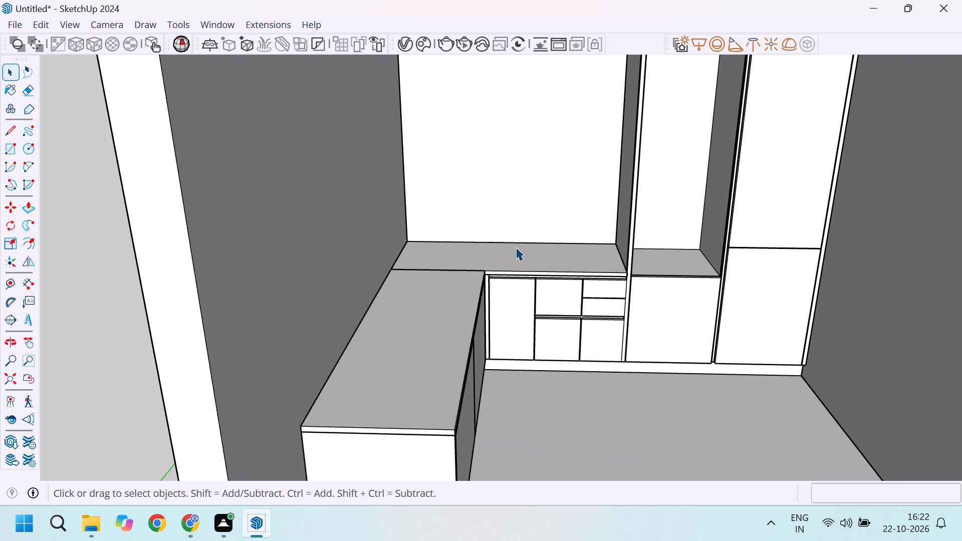
key(t)
scroll(510, 244, up, 4)
click(510, 242)
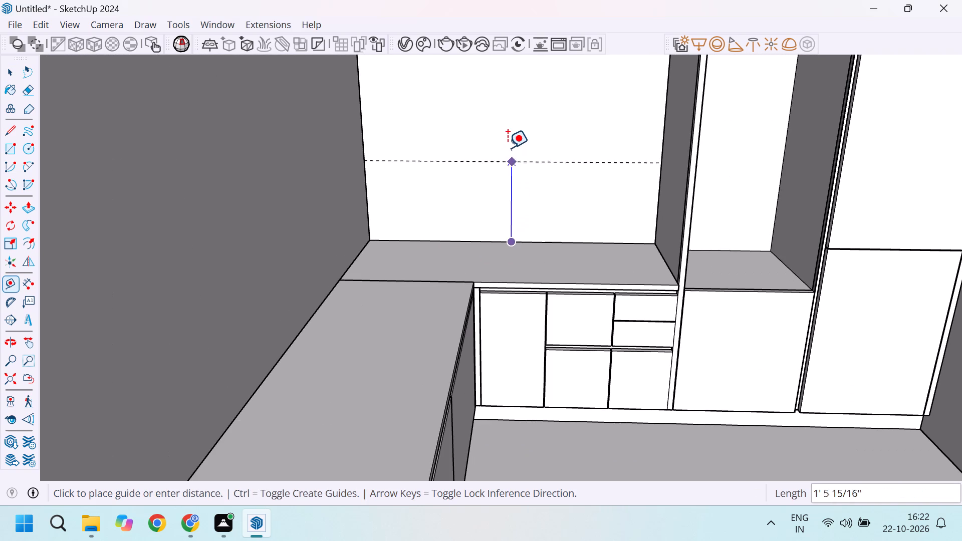
text(2')
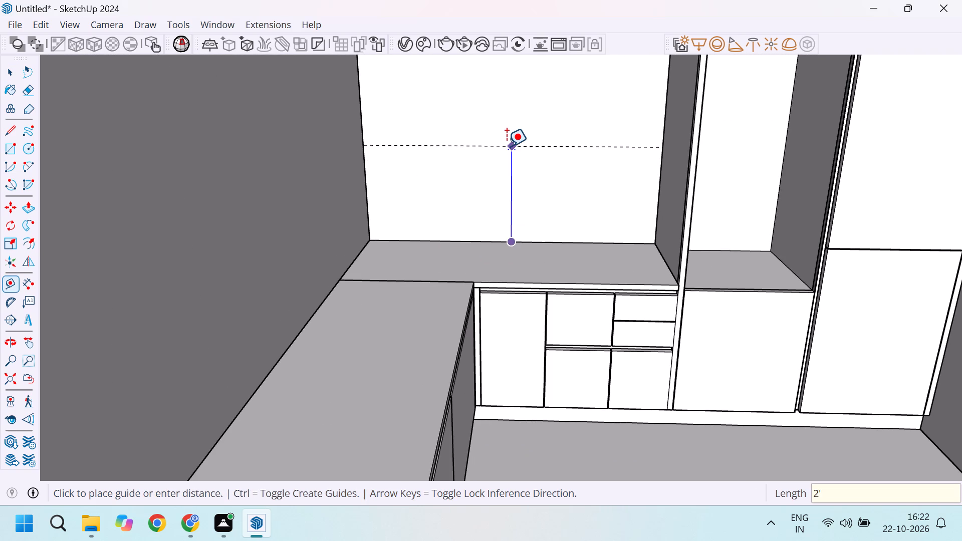
key(Return)
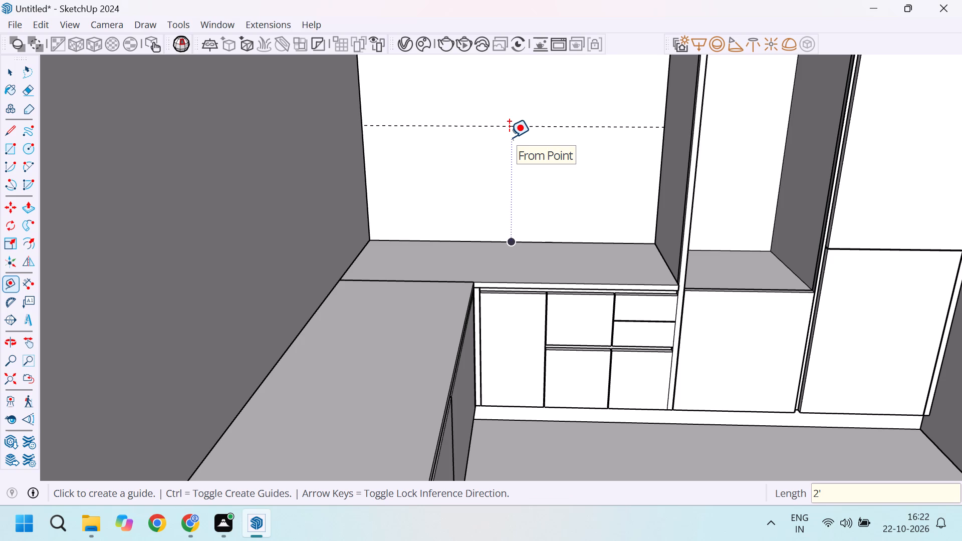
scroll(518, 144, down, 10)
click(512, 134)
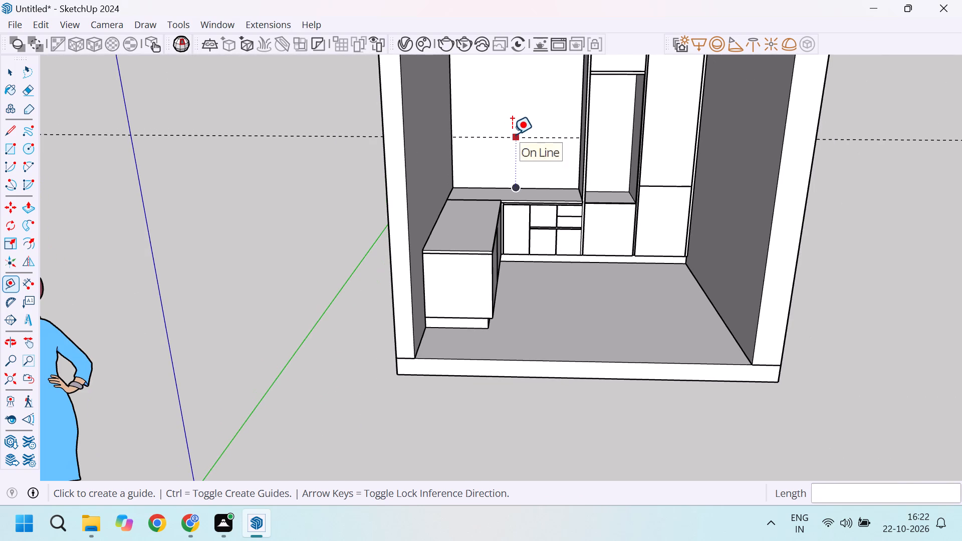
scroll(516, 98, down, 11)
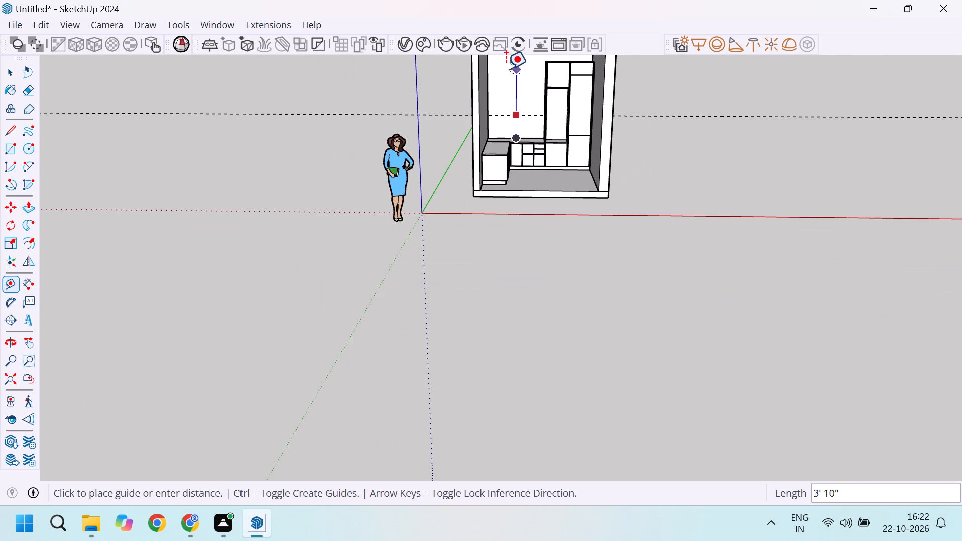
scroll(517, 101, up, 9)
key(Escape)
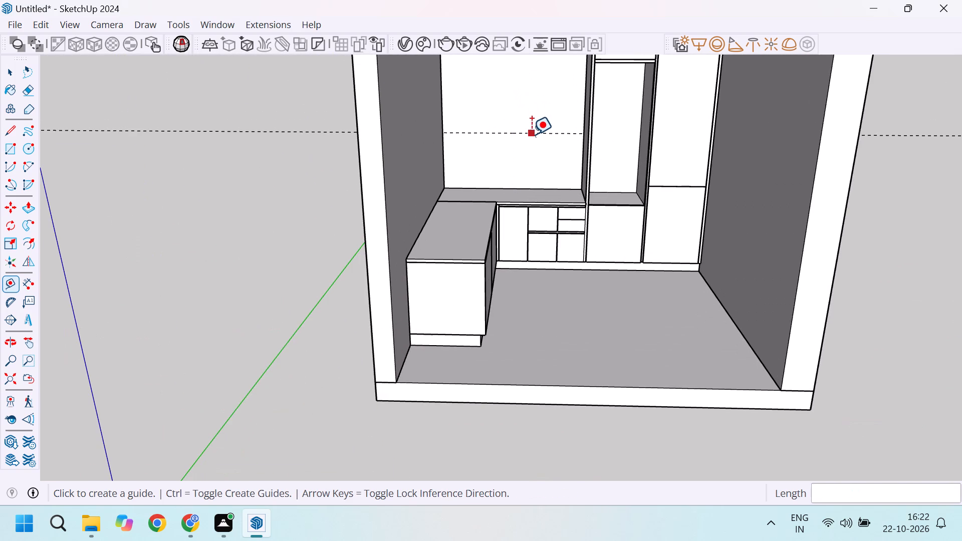
Place a second horizontal guide on the back wall 4' above the countertop guide.
click(532, 134)
scroll(529, 82, down, 11)
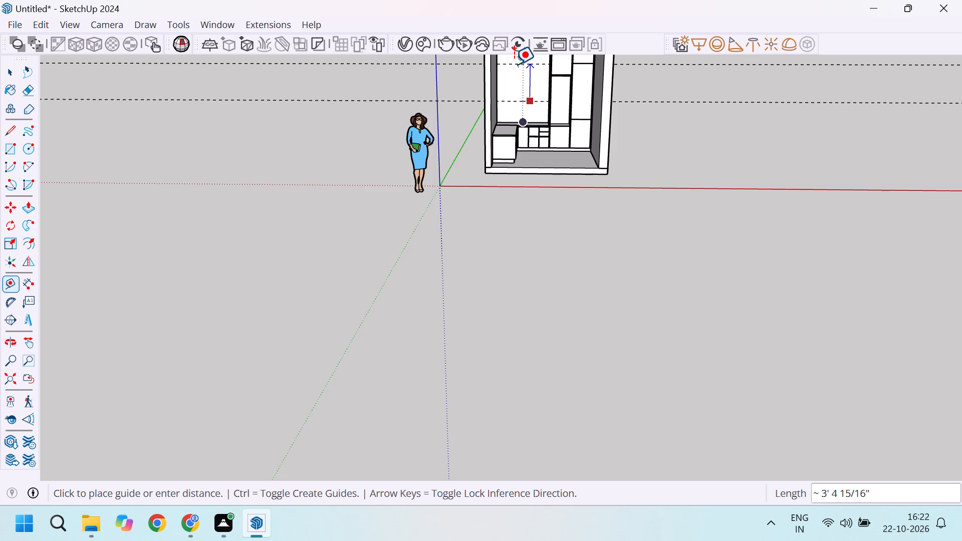
scroll(512, 72, down, 9)
scroll(512, 73, up, 7)
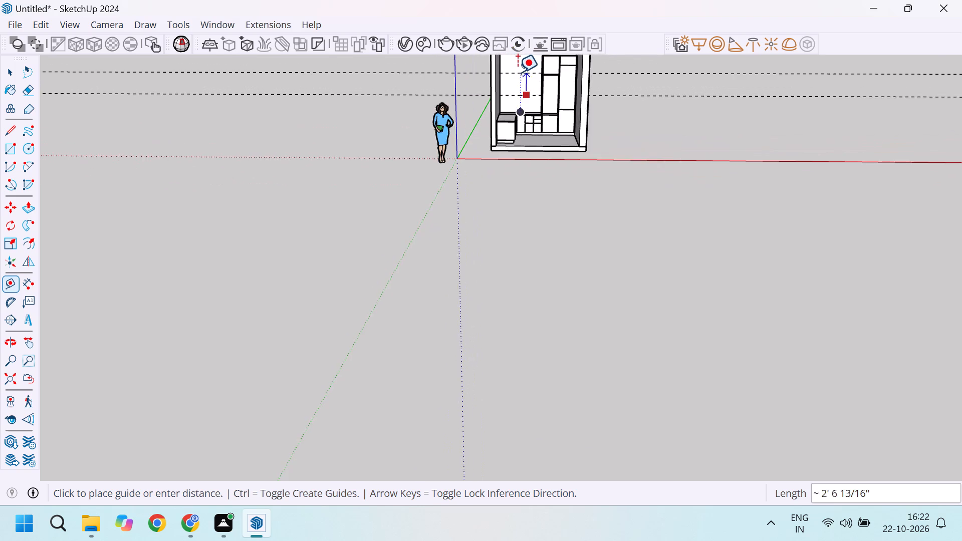
scroll(518, 72, up, 4)
scroll(531, 86, down, 3)
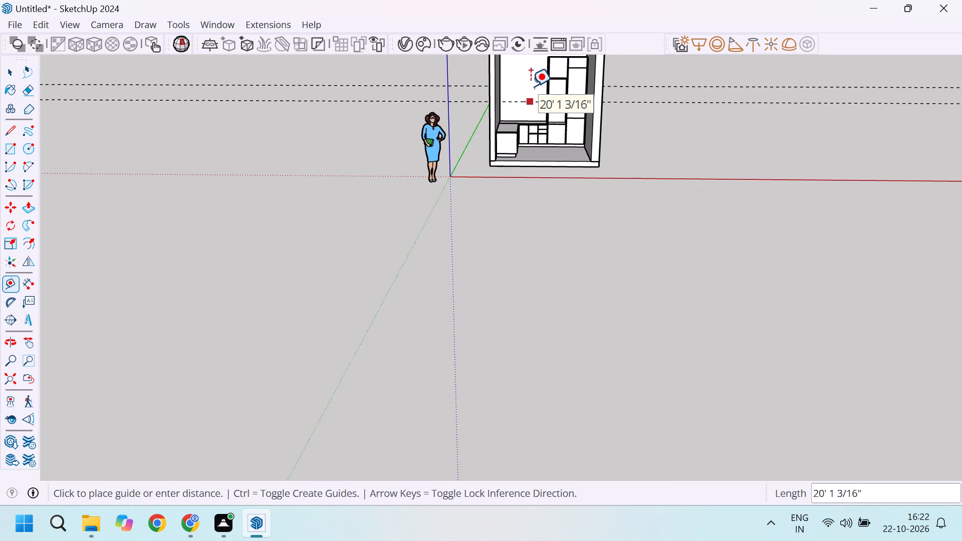
scroll(531, 86, down, 8)
scroll(528, 81, up, 13)
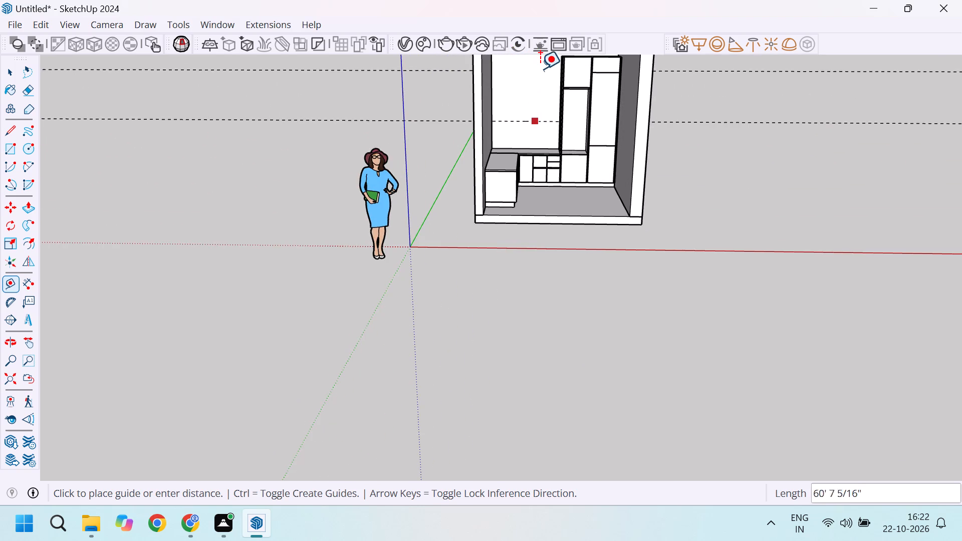
scroll(529, 92, down, 5)
scroll(529, 86, up, 4)
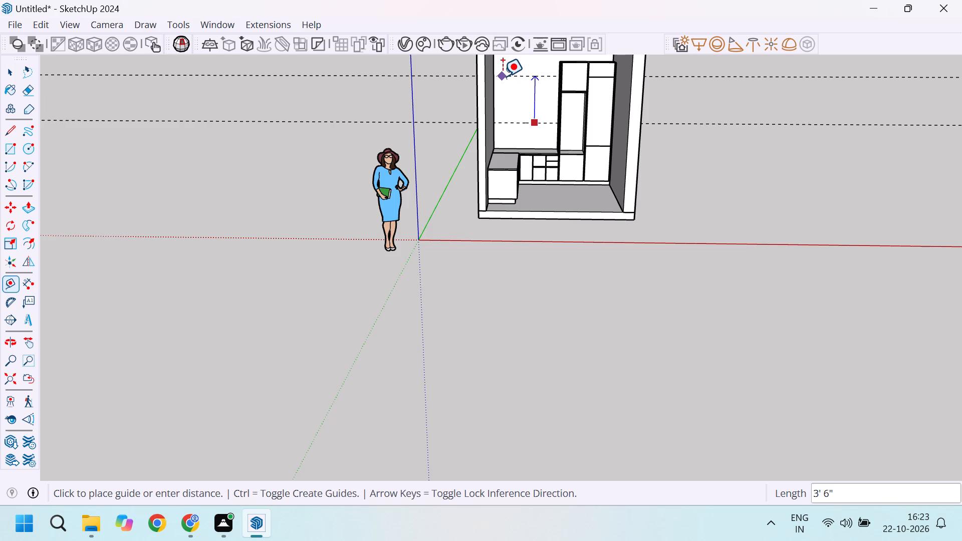
text(4')
key(Return)
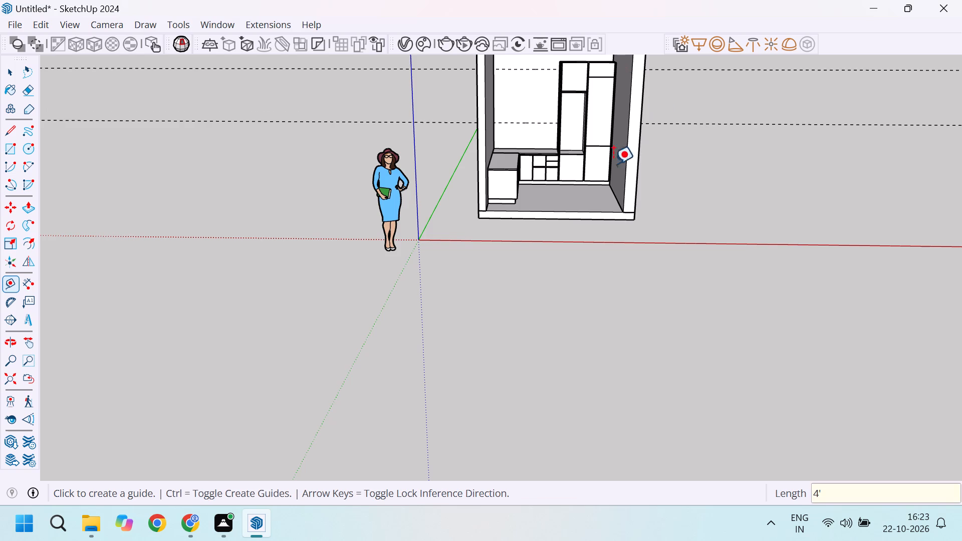
Examine the two guides on the back wall in relation to the countertop and the tall cabinets.
middle_drag(595, 170, 586, 112)
scroll(567, 97, up, 10)
middle_drag(519, 111, 516, 148)
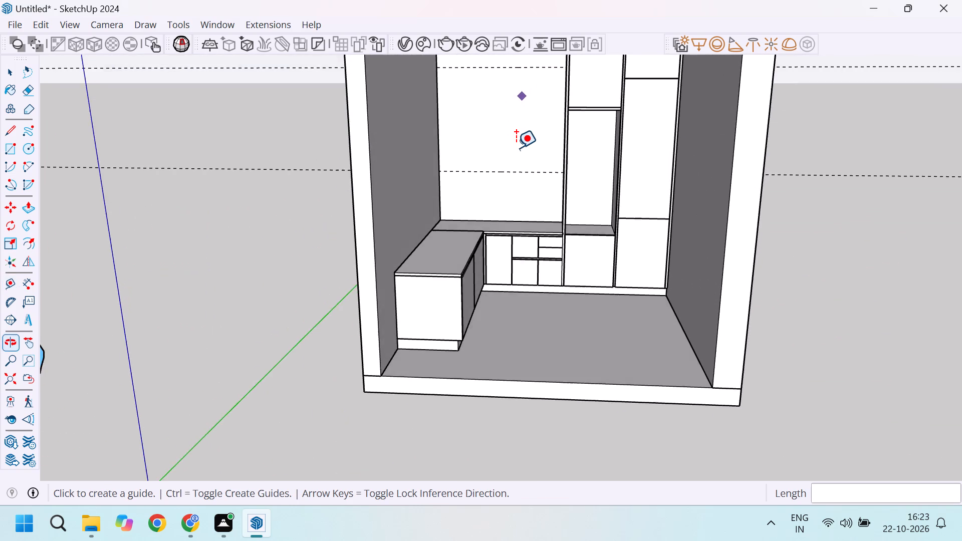
scroll(516, 148, up, 4)
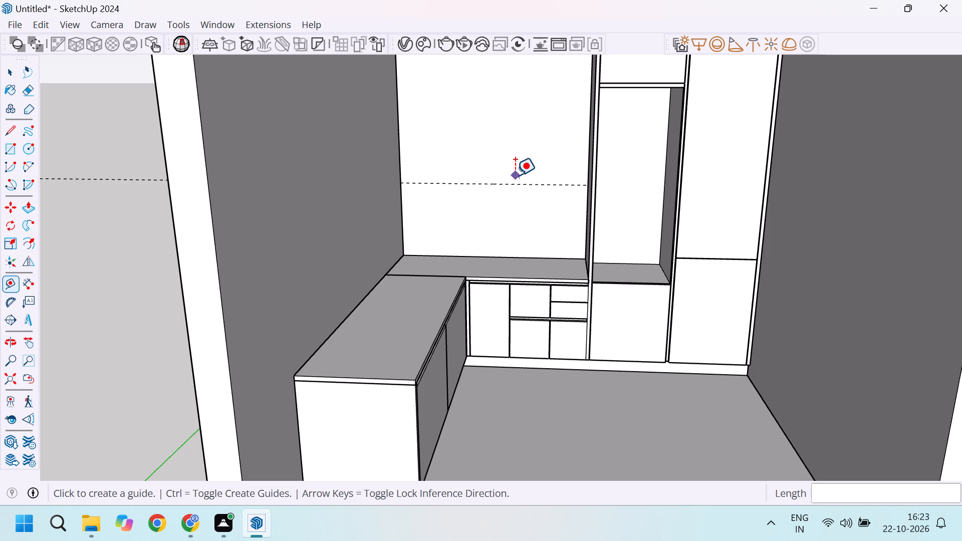
scroll(508, 221, down, 2)
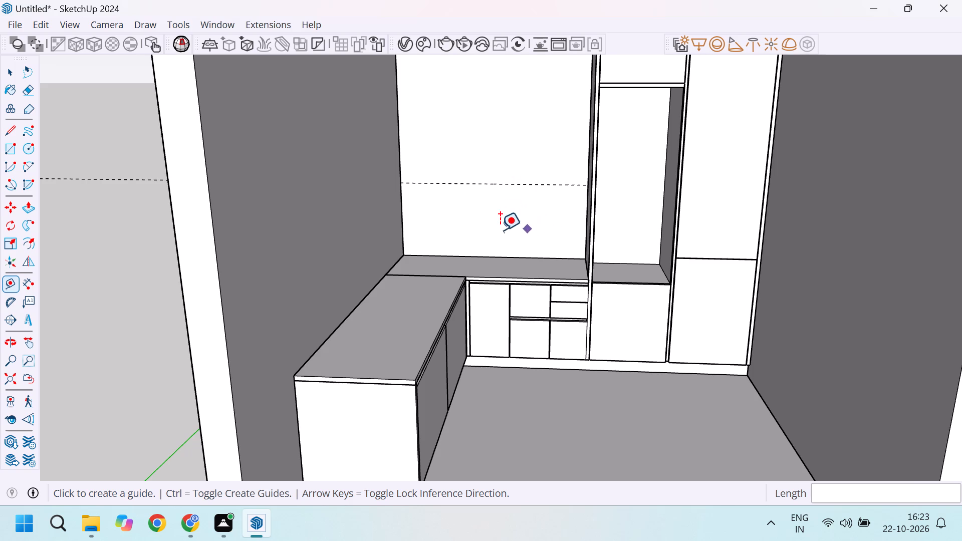
scroll(500, 230, down, 7)
scroll(496, 184, up, 4)
middle_drag(490, 189, 487, 189)
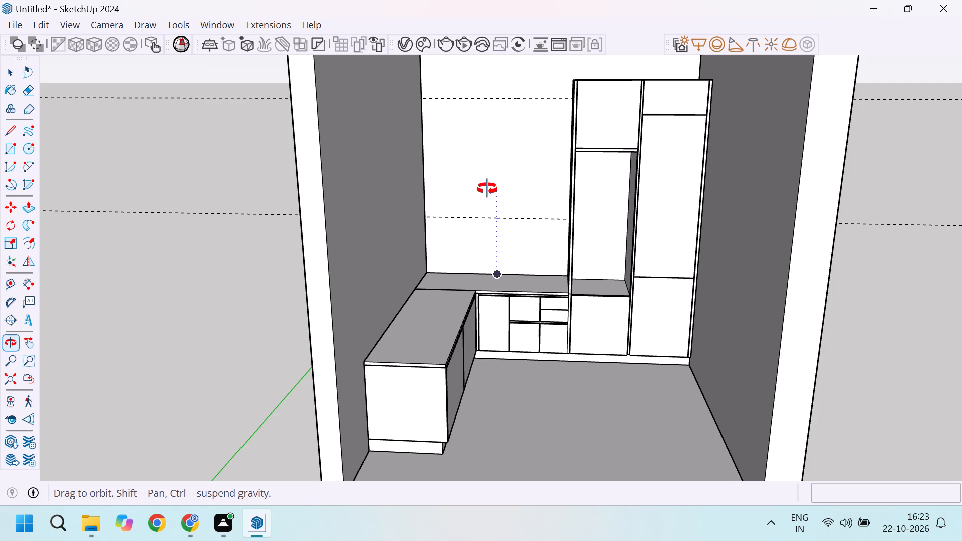
middle_drag(487, 189, 485, 152)
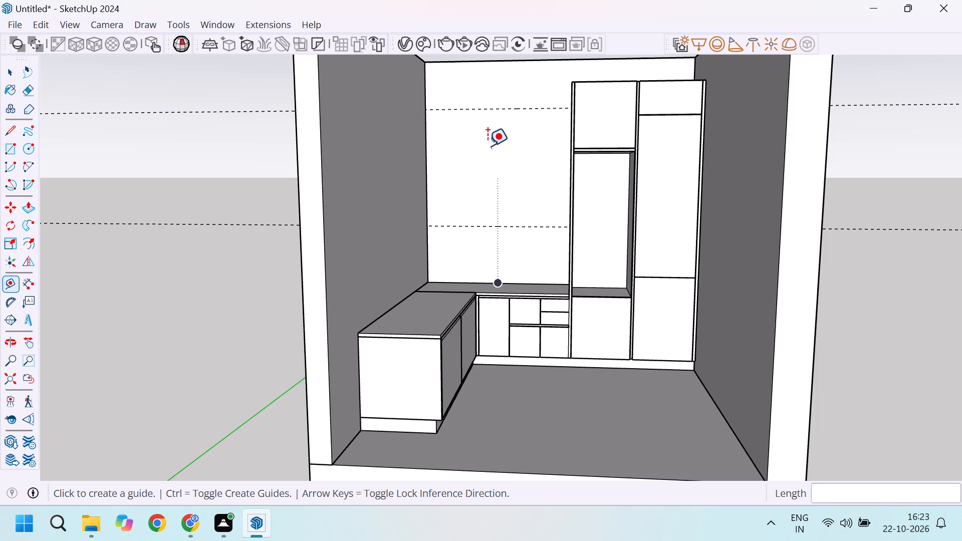
middle_drag(498, 172, 506, 205)
scroll(444, 120, up, 3)
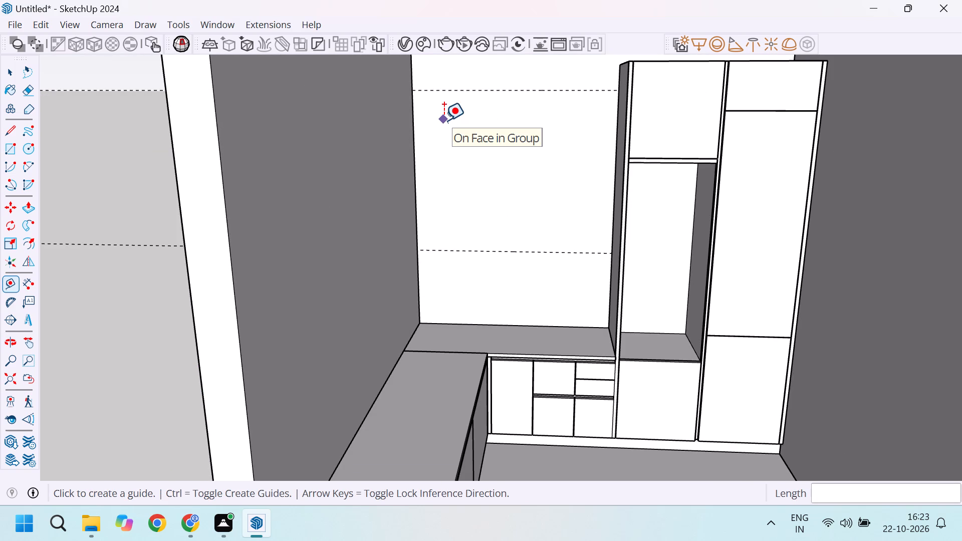
Draw a 5' by 4' rectangle on the back wall between the two guides, spanning from the side wall to the tall cabinet.
key(p)
scroll(422, 98, up, 4)
key(space)
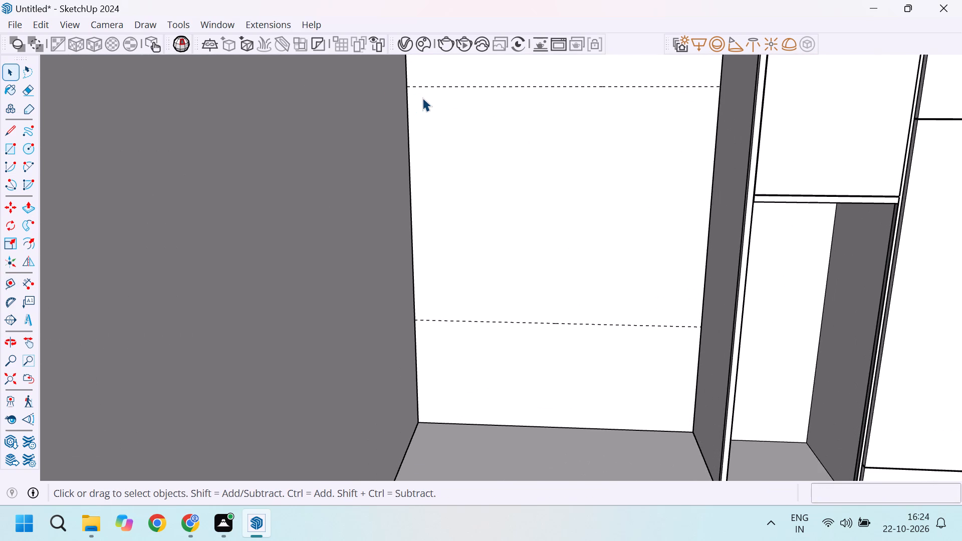
scroll(423, 99, down, 2)
key(r)
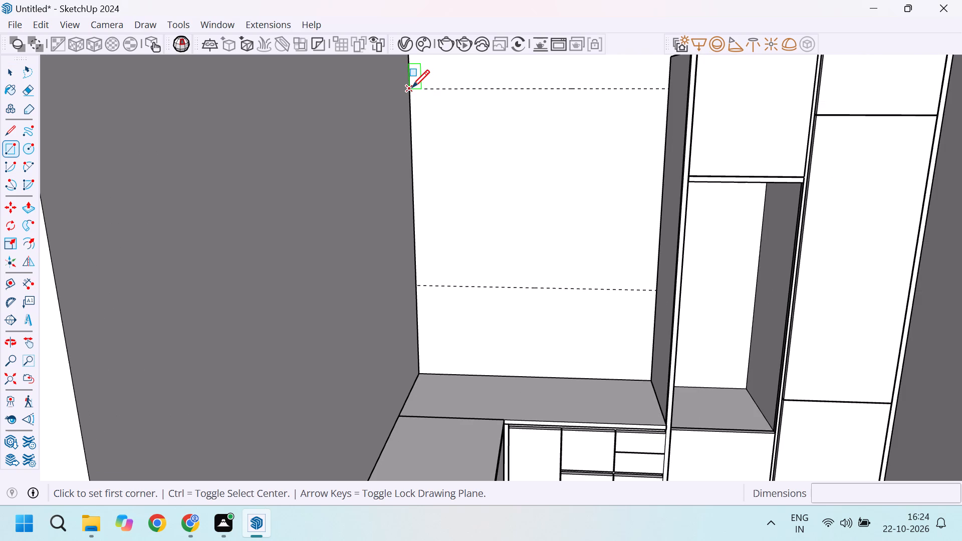
click(412, 87)
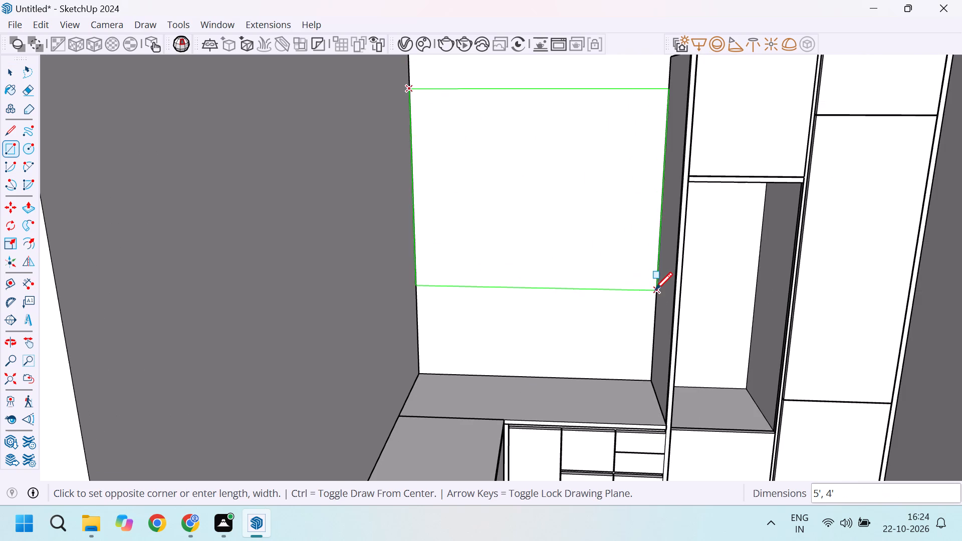
click(655, 290)
Extrude the rectangle 1' 5" out from the back wall as the upper cabinet body.
key(p)
click(597, 217)
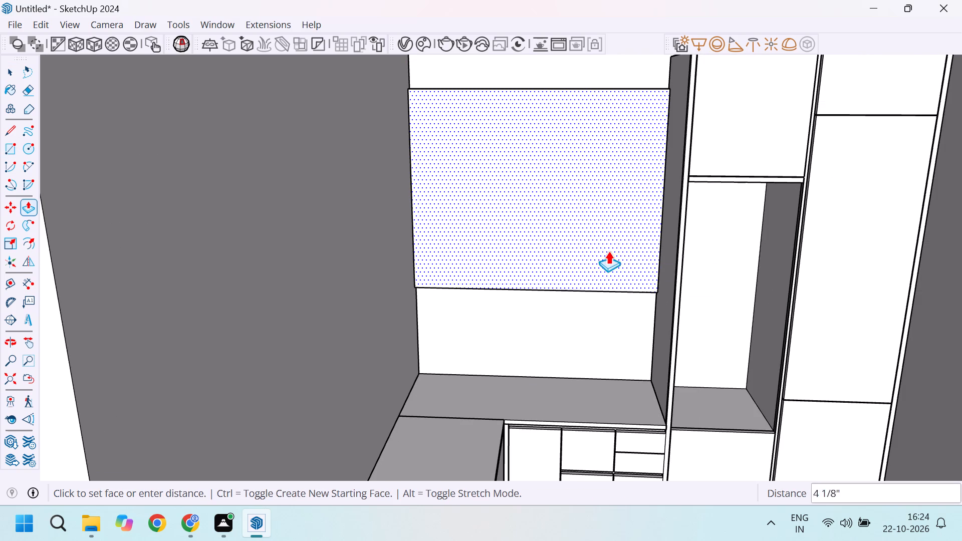
text(1')
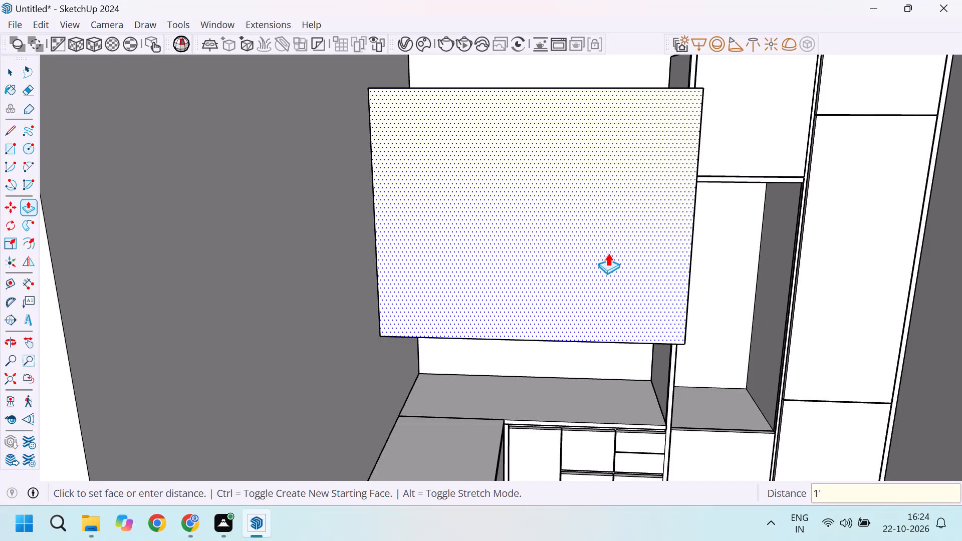
key(5)
key(Return)
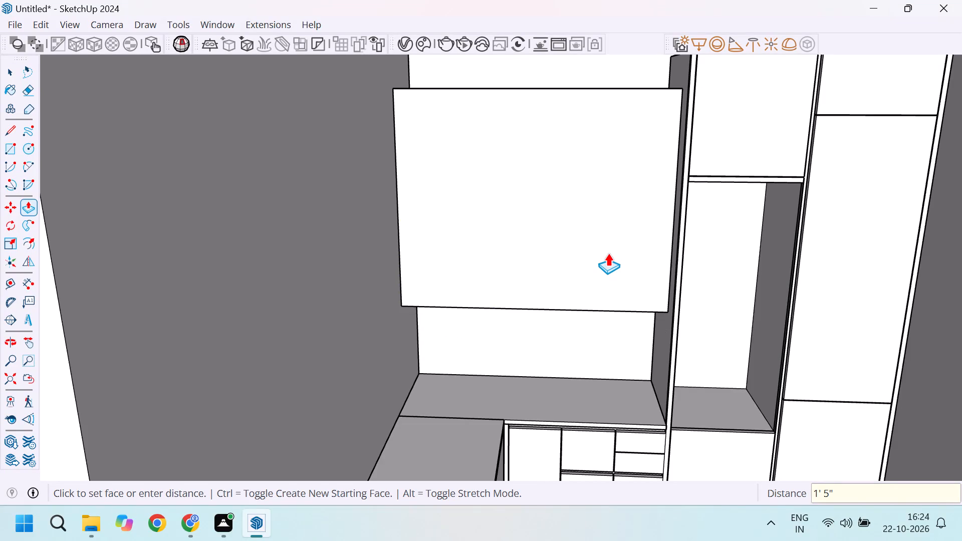
Select all of the upper cabinet body's connected geometry and make it a group.
middle_drag(601, 227, 625, 348)
scroll(627, 202, up, 3)
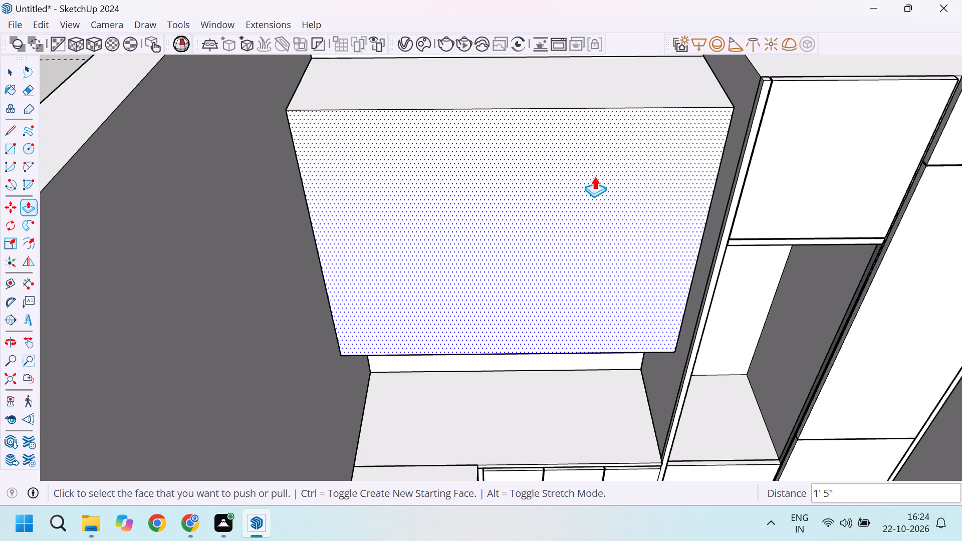
scroll(594, 176, down, 2)
key(space)
double_click(594, 176)
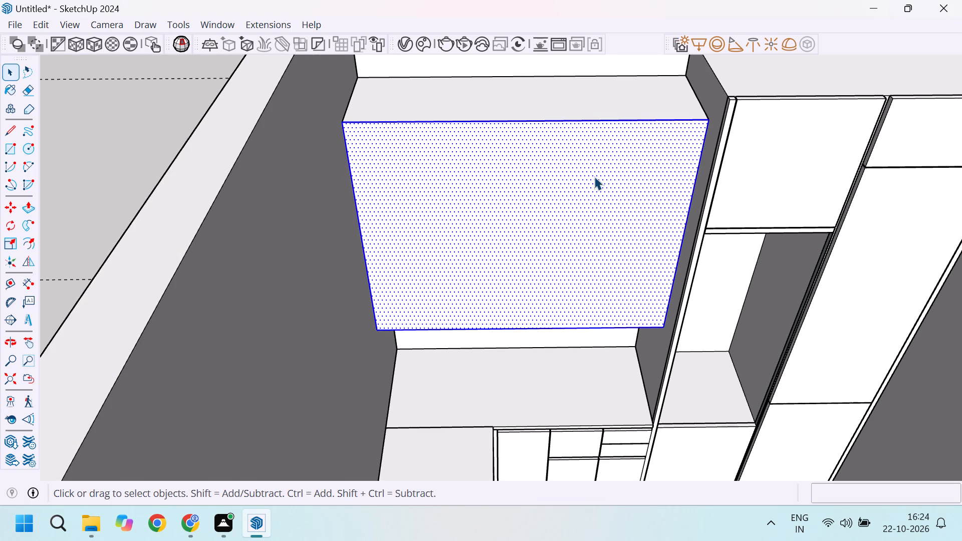
triple_click(594, 176)
click(594, 176)
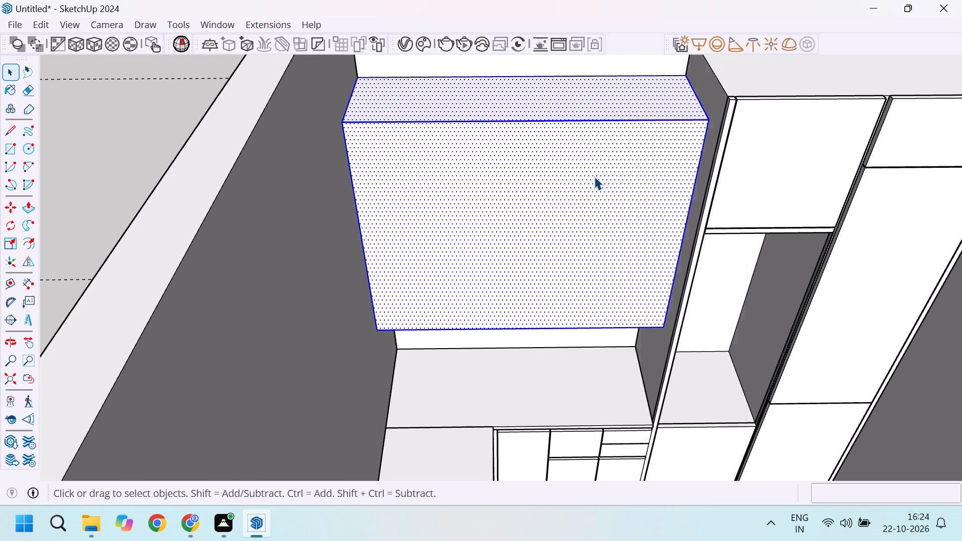
right_click(594, 176)
click(637, 139)
Copy the front face from inside the upper cabinet group and leave the group.
triple_click(609, 163)
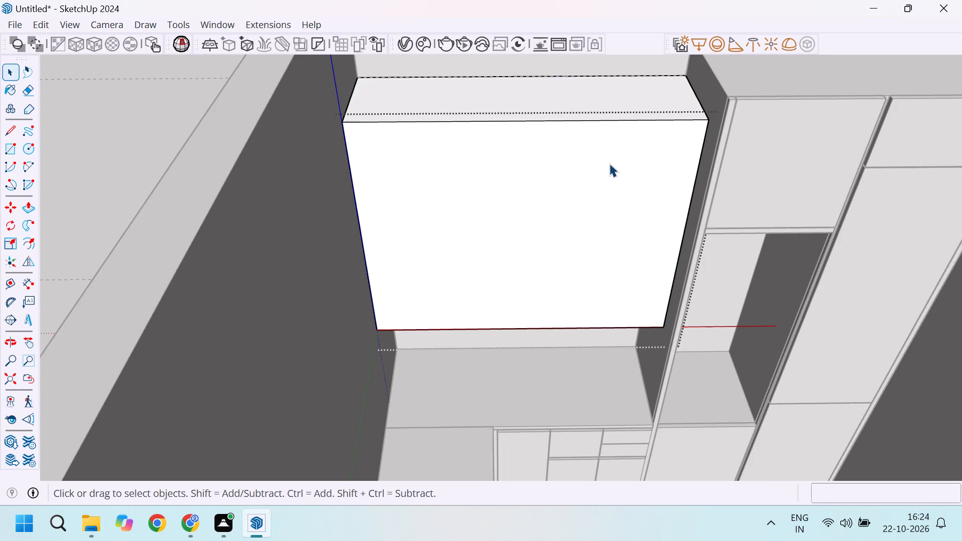
click(609, 163)
click(602, 175)
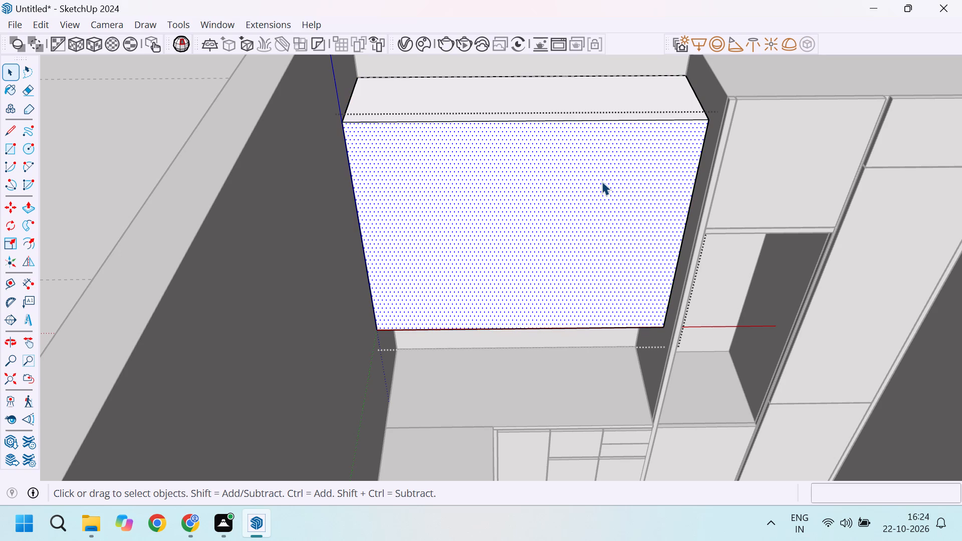
key(ctrl+c)
scroll(602, 181, down, 9)
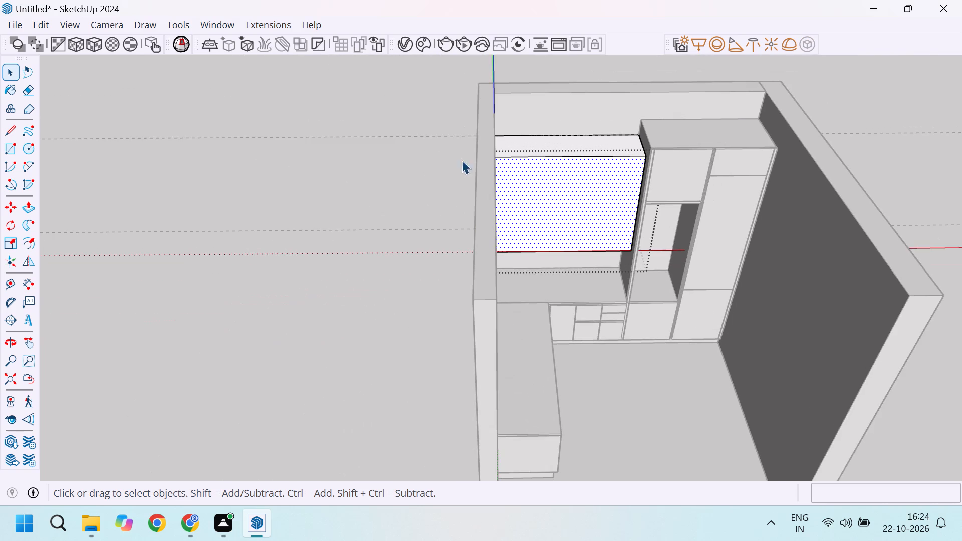
click(406, 93)
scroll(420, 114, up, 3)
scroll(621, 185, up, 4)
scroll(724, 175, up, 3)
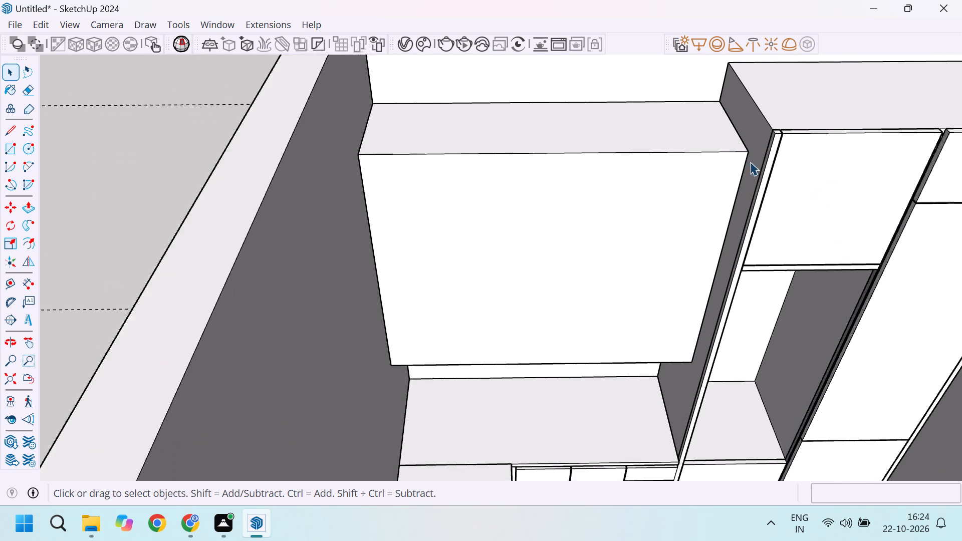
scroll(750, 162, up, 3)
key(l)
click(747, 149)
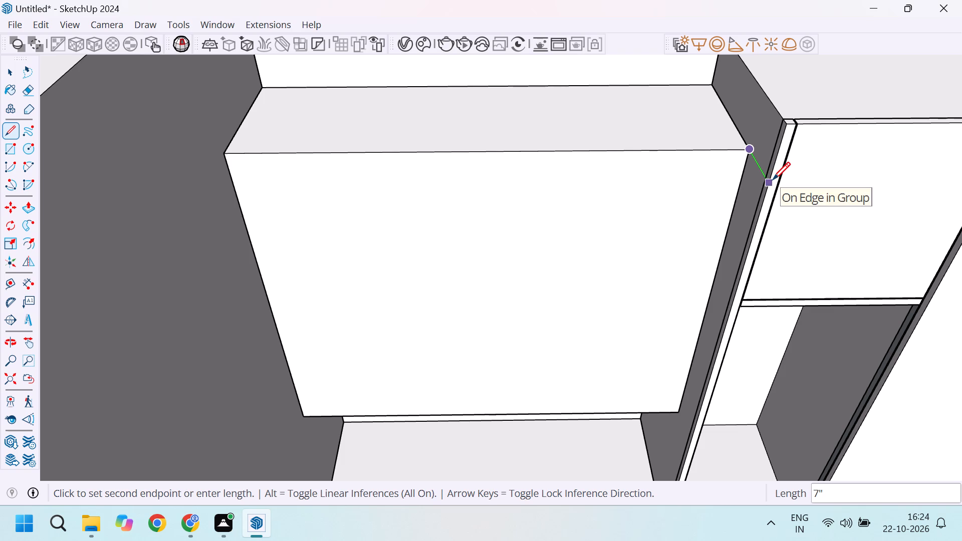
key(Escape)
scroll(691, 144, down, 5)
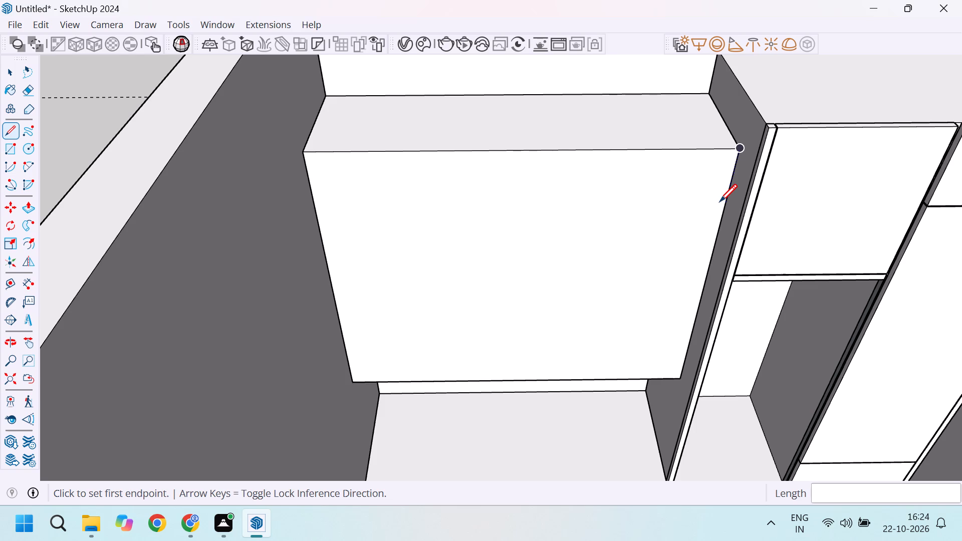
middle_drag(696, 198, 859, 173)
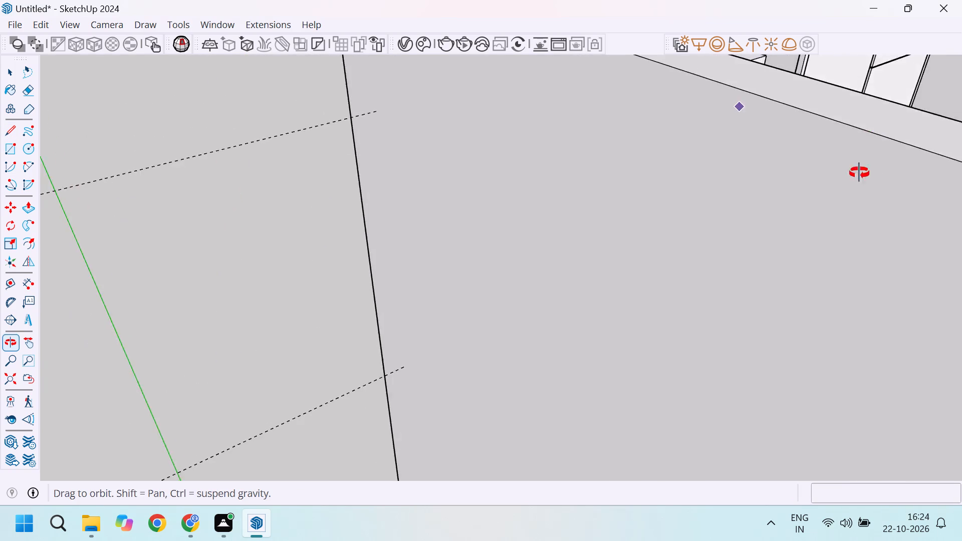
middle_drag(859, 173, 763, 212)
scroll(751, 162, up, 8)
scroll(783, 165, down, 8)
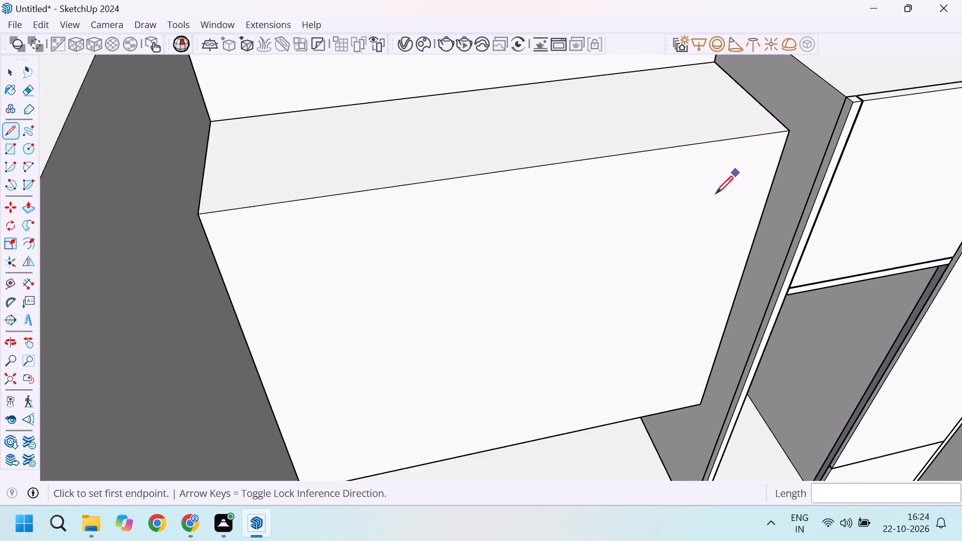
Paste the copied front face in place on the upper cabinet and extrude it 1" as a shutter panel.
key(space)
click(34, 25)
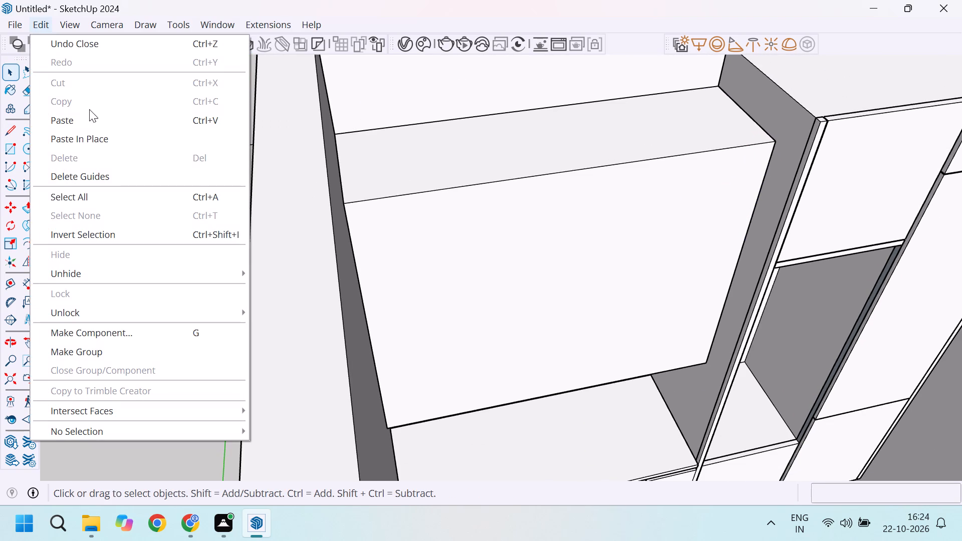
click(99, 140)
key(p)
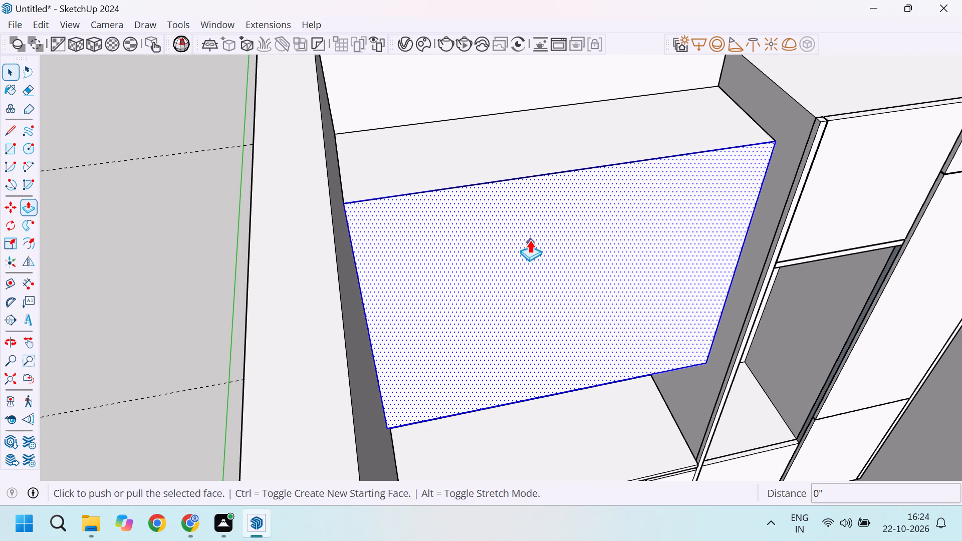
click(530, 239)
key(1)
key(Return)
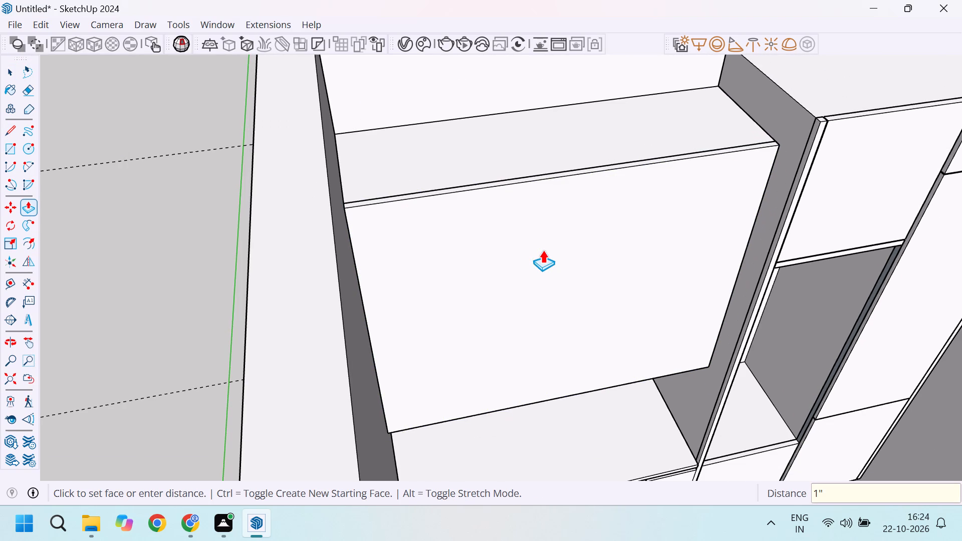
Select all of the front panel's connected geometry and make it a separate group.
key(space)
triple_click(538, 251)
right_click(540, 251)
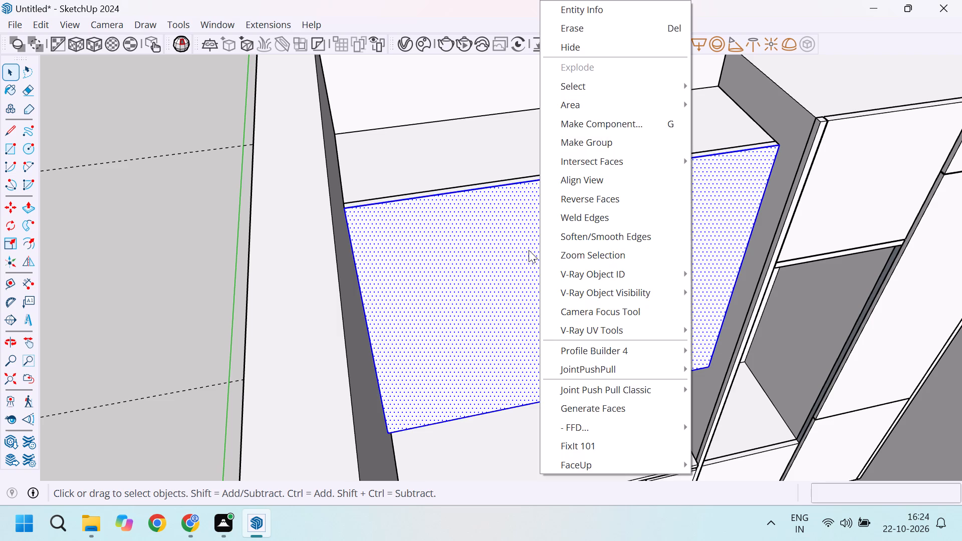
triple_click(529, 250)
click(529, 250)
triple_click(529, 250)
click(529, 250)
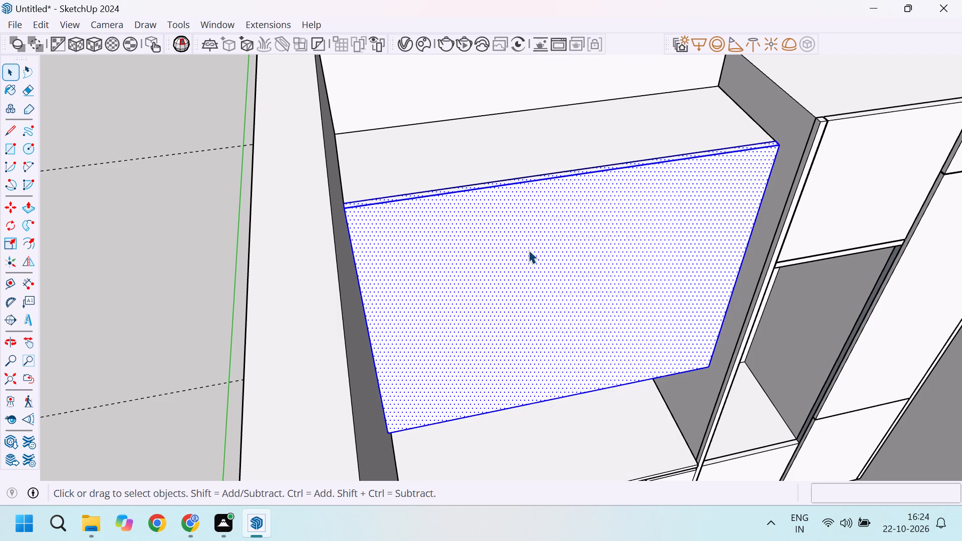
right_click(529, 250)
click(572, 143)
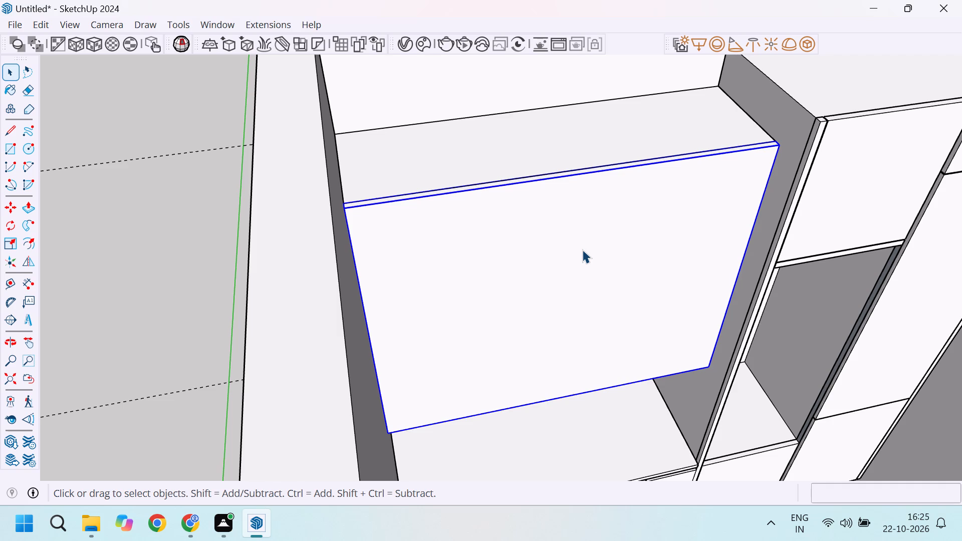
Examine the upper cabinet and its front panel in relation to the countertop, tall cabinets and walls.
scroll(582, 249, down, 4)
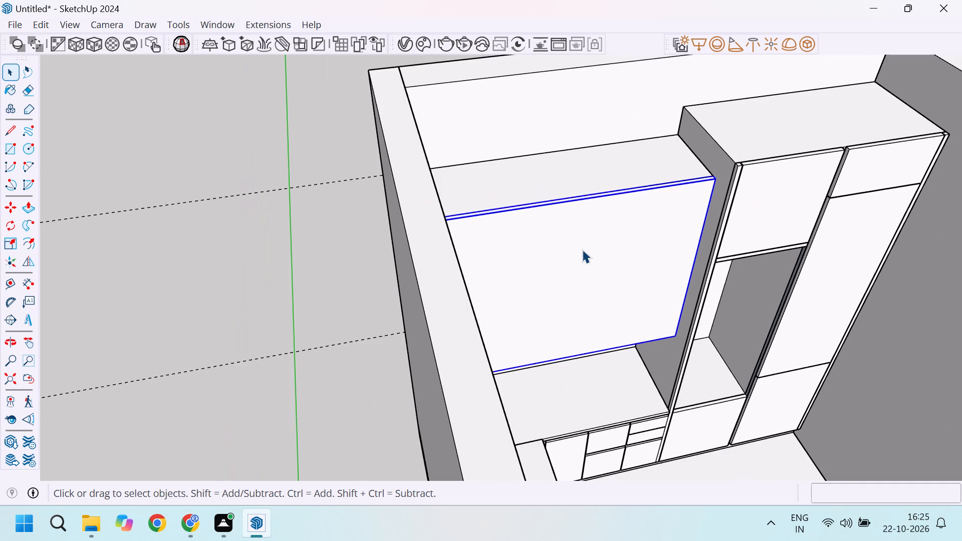
middle_drag(579, 278, 452, 216)
scroll(461, 199, down, 10)
scroll(454, 205, up, 2)
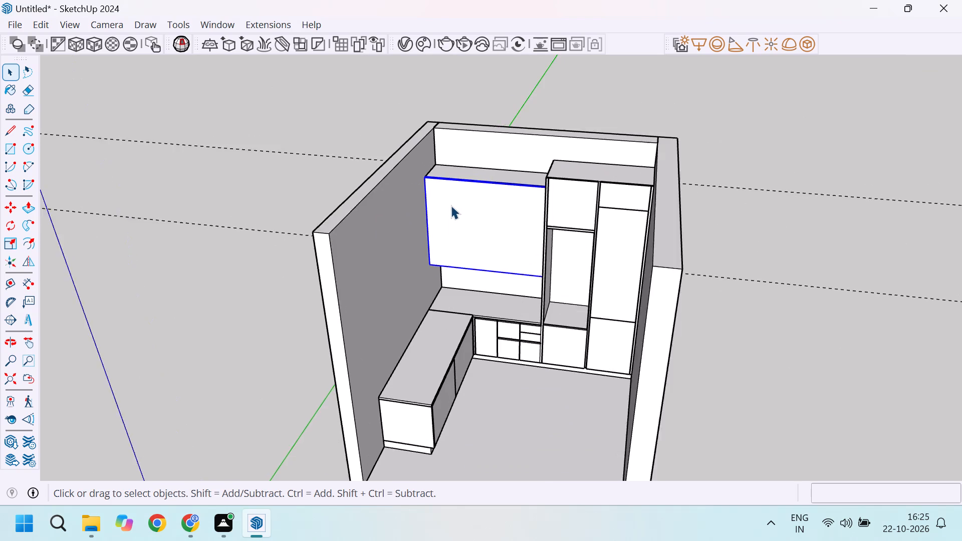
scroll(451, 205, up, 5)
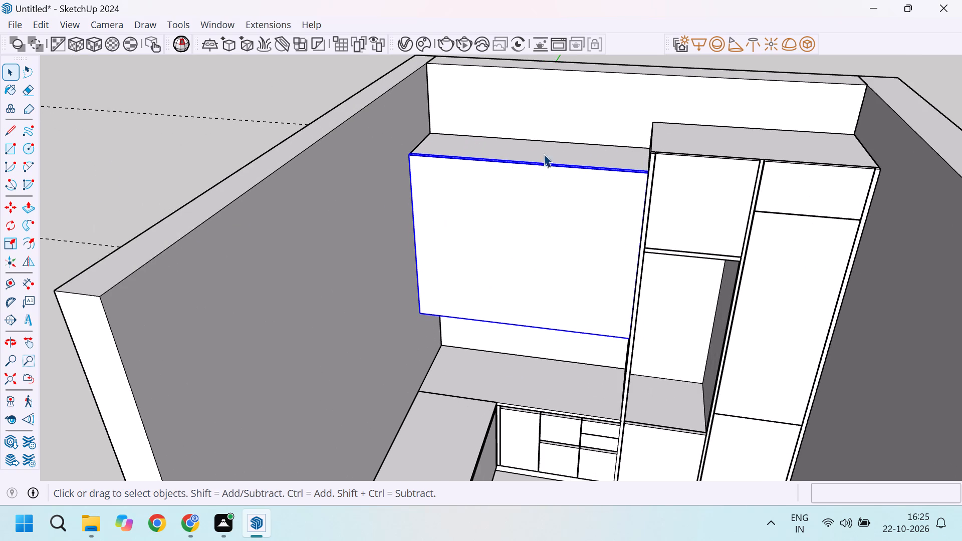
scroll(551, 151, up, 3)
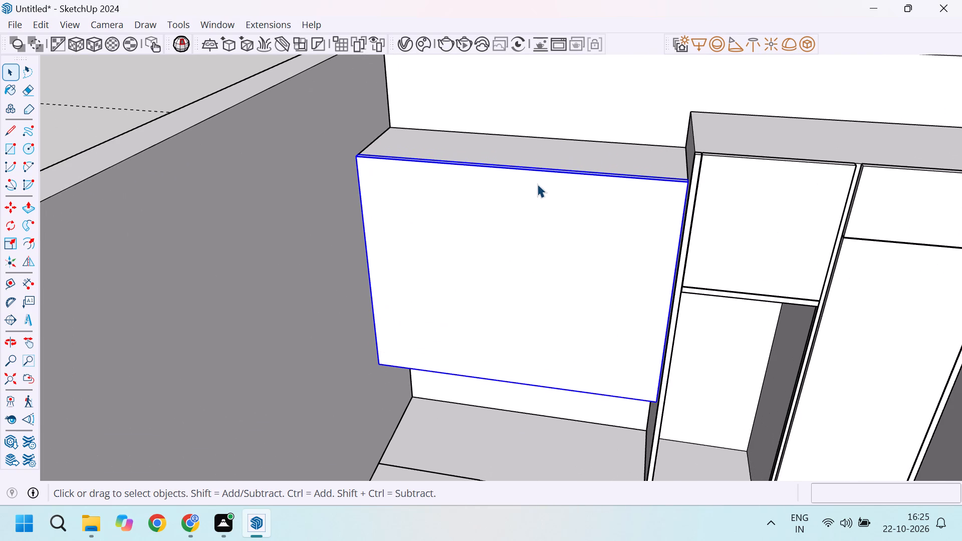
scroll(537, 185, down, 3)
middle_drag(538, 227, 546, 111)
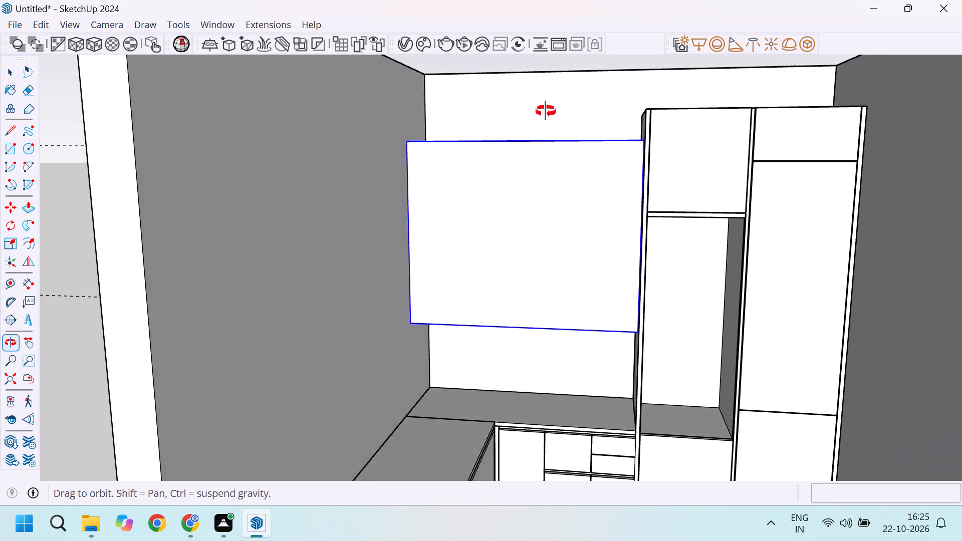
middle_drag(546, 111, 545, 109)
scroll(569, 185, down, 5)
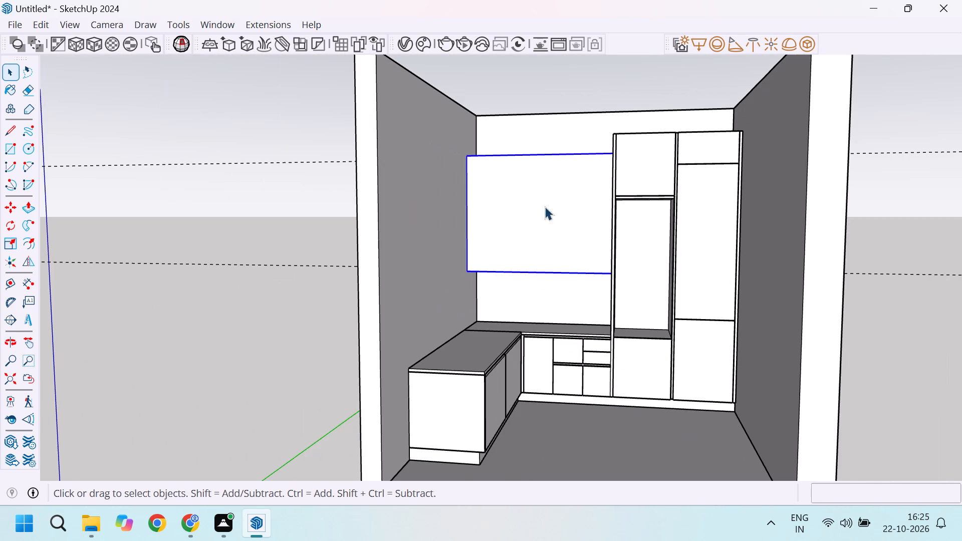
middle_drag(513, 220, 523, 243)
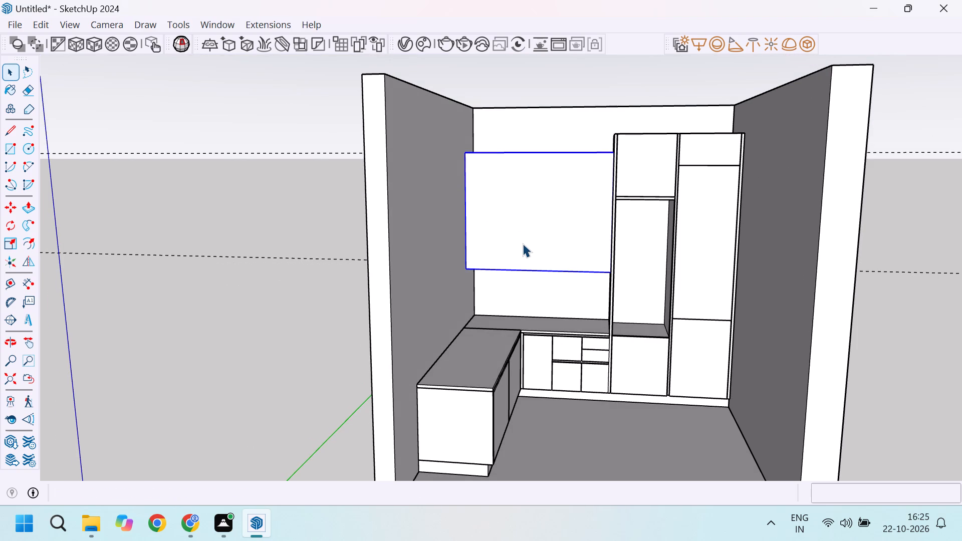
scroll(525, 238, down, 2)
middle_drag(504, 224, 469, 262)
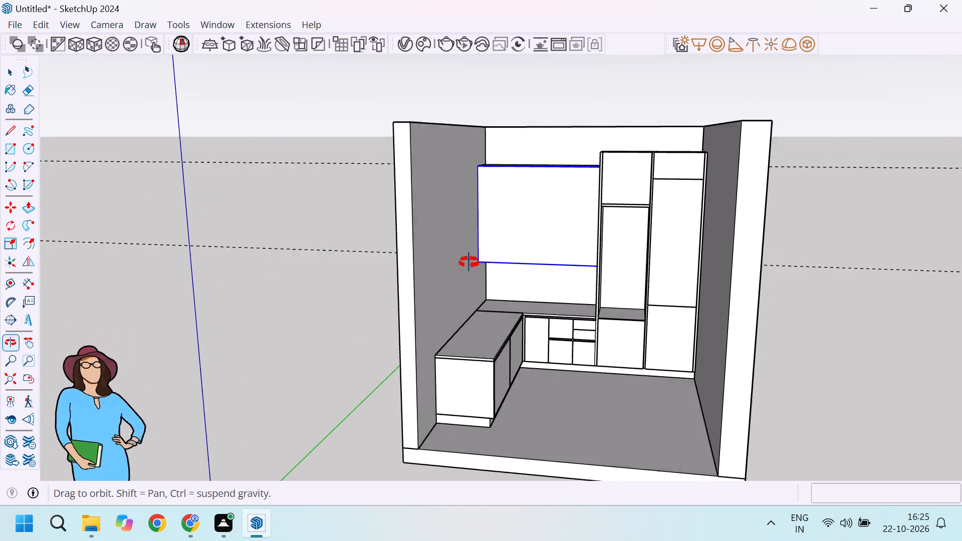
middle_drag(469, 262, 468, 263)
scroll(485, 234, up, 4)
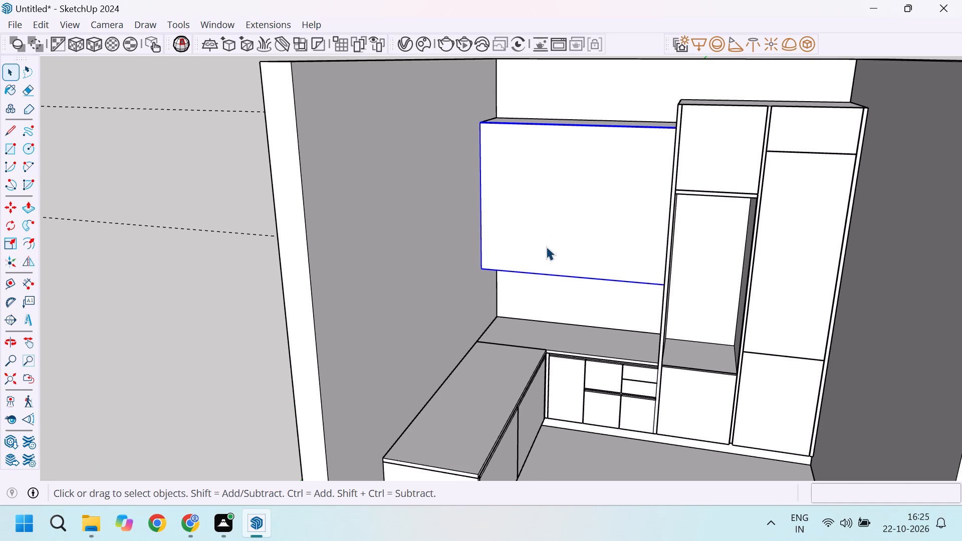
scroll(546, 246, down, 3)
scroll(493, 401, up, 3)
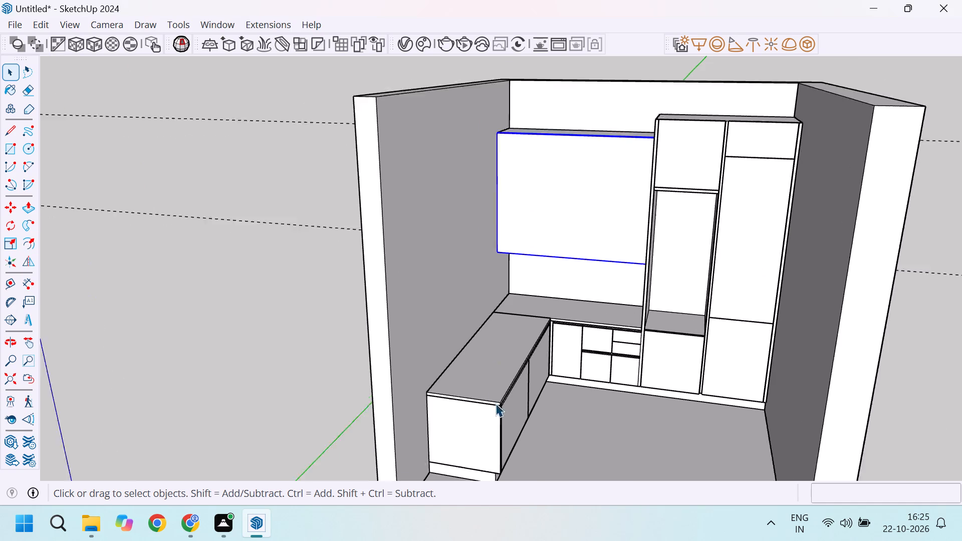
scroll(503, 347, down, 3)
Paint the side low cabinet's end panel, shutters and skirting with Wood Veneer 02 from the Wood material collection.
key(b)
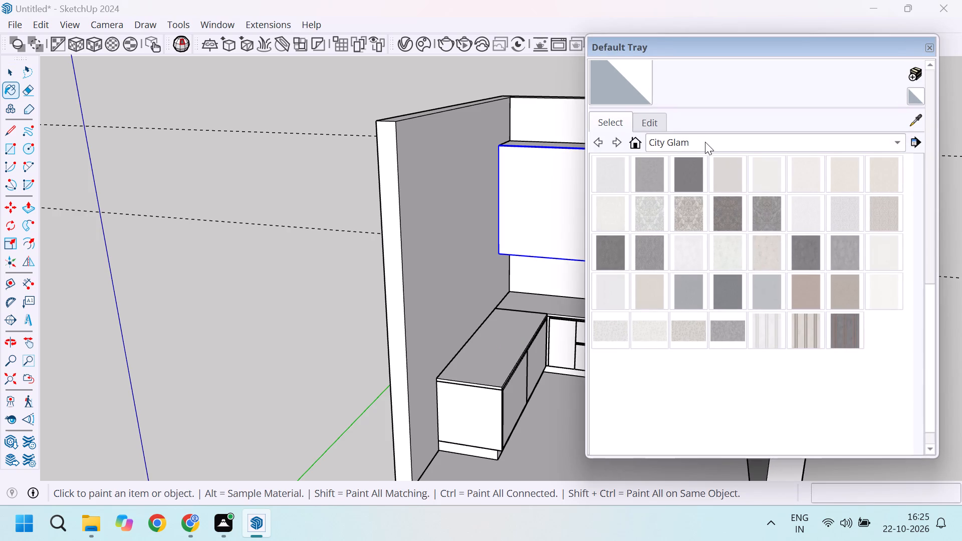
click(705, 142)
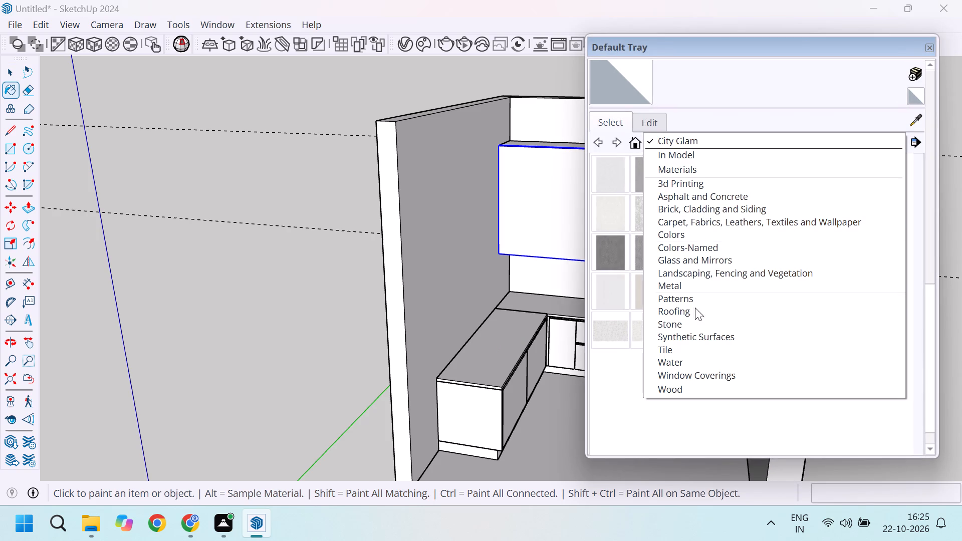
click(685, 389)
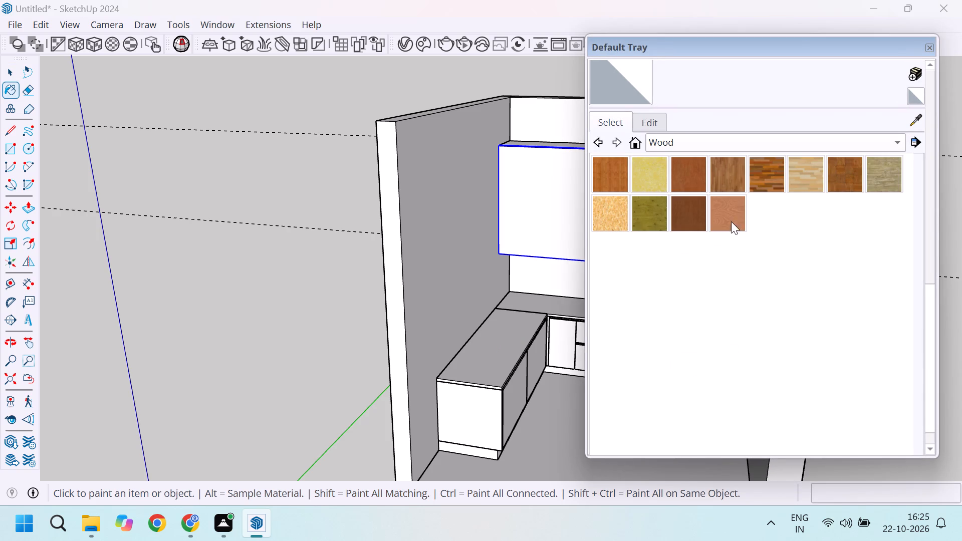
click(730, 208)
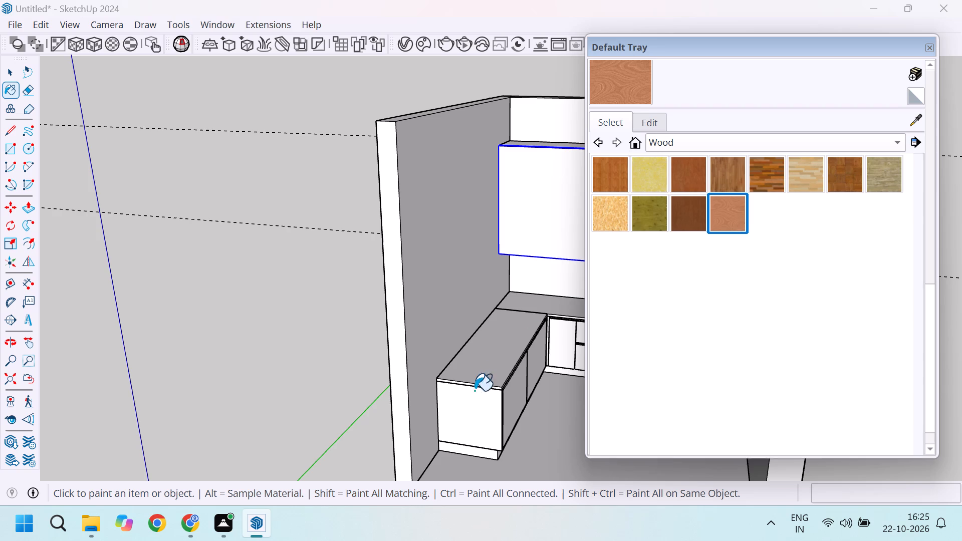
scroll(472, 409, up, 4)
click(472, 422)
click(529, 407)
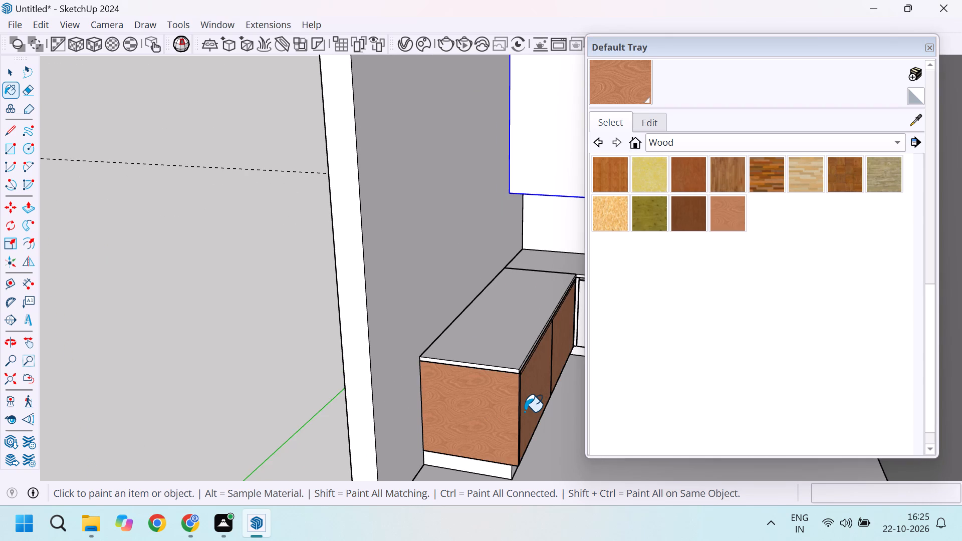
scroll(489, 345, down, 5)
scroll(482, 479, up, 5)
scroll(493, 404, up, 3)
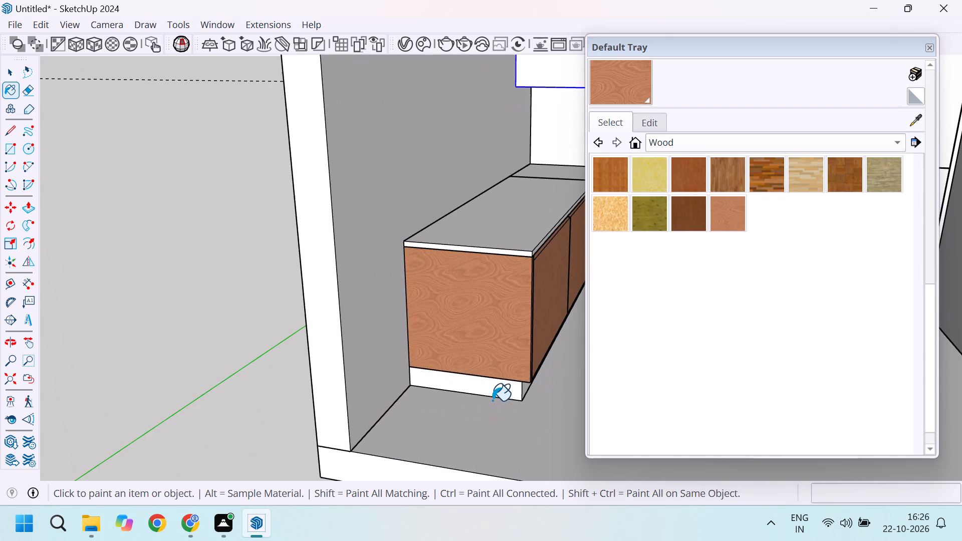
click(493, 388)
Paint the low and tall cabinet fronts along the back wall and the tall cabinet's open niche with Wood Veneer 02.
scroll(392, 357, down, 10)
scroll(483, 304, up, 4)
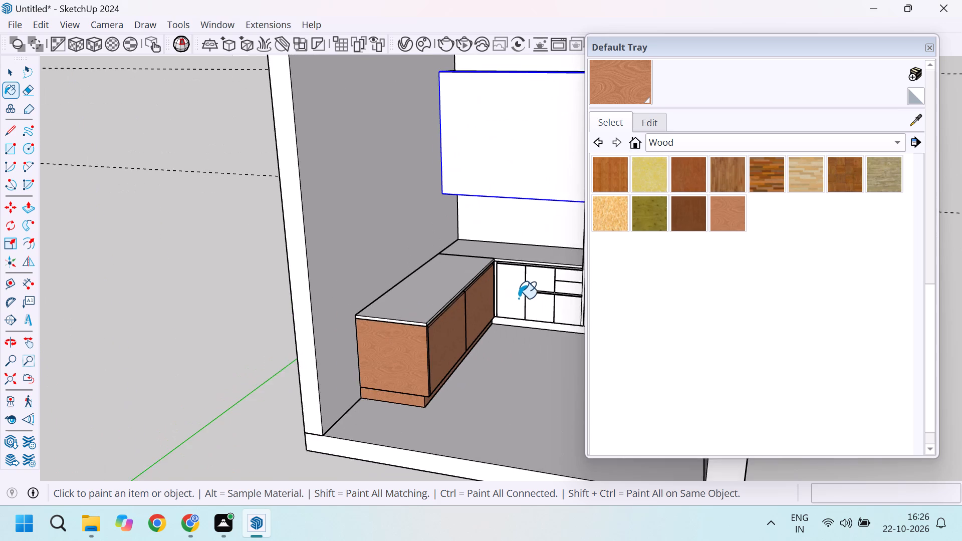
scroll(510, 296, up, 4)
click(508, 294)
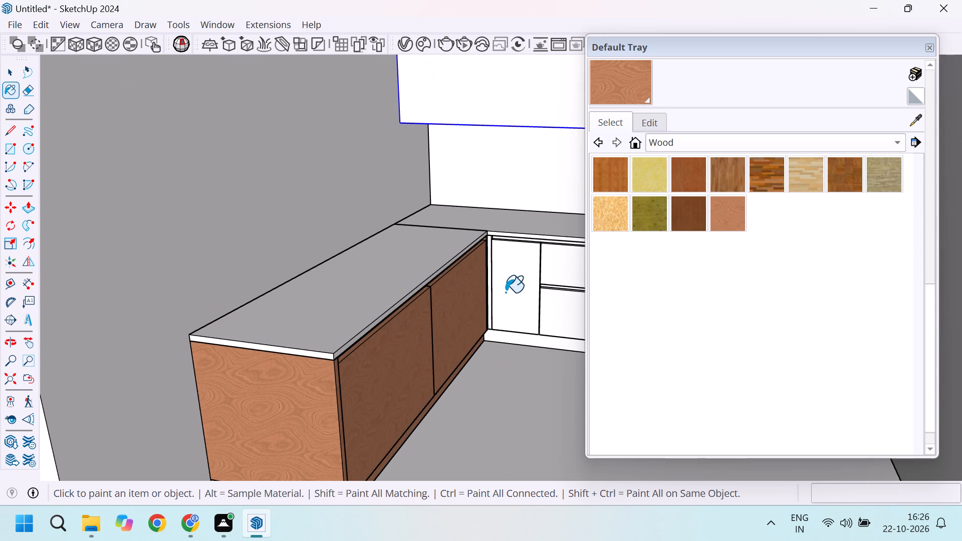
scroll(489, 277, up, 4)
scroll(477, 253, down, 7)
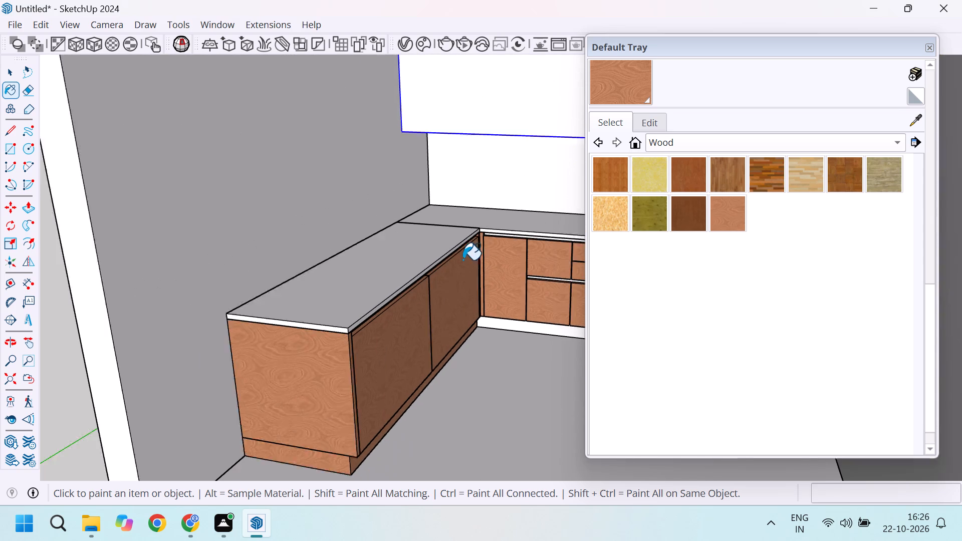
scroll(354, 282, down, 9)
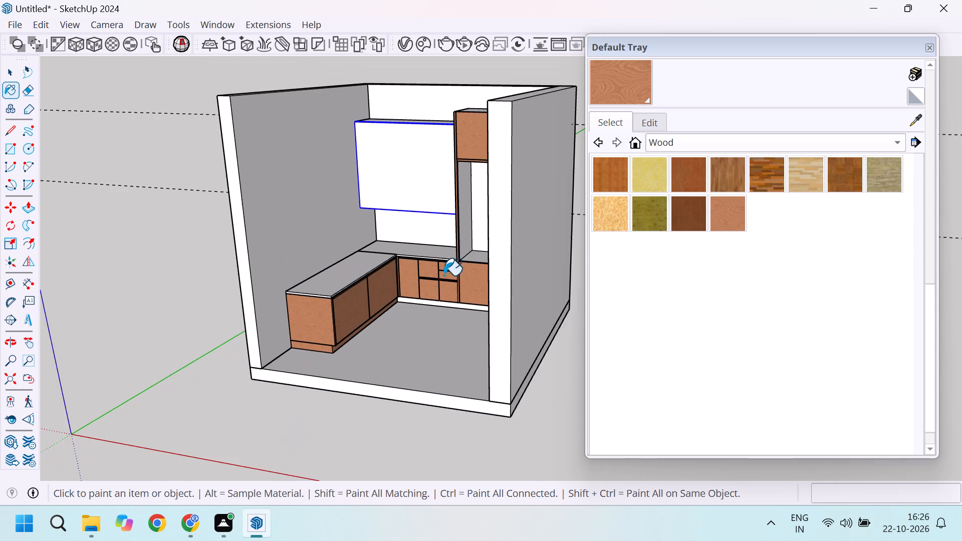
middle_drag(385, 317, 513, 295)
scroll(496, 261, up, 7)
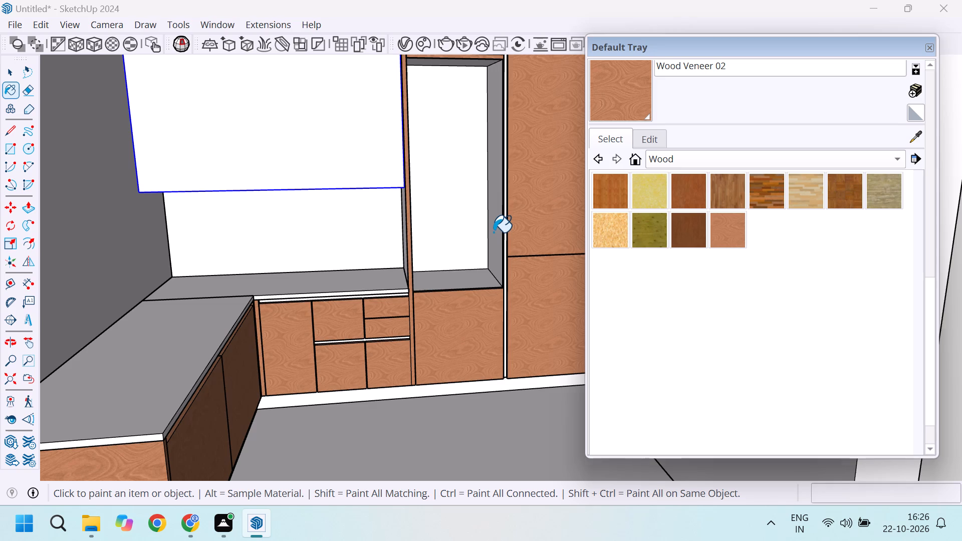
click(494, 232)
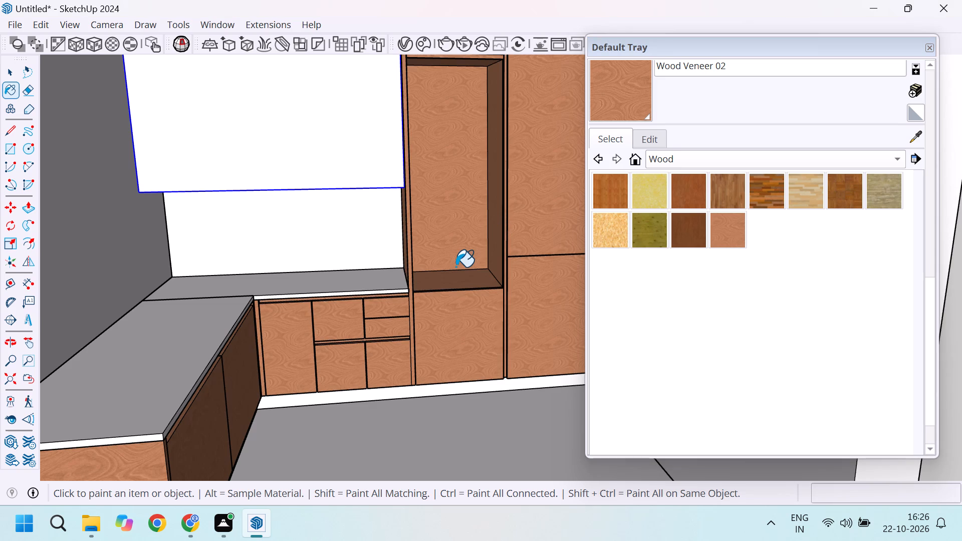
Examine the wood veneer finish on the low and tall cabinets, up close and from several angles.
scroll(456, 267, down, 6)
middle_drag(470, 171, 433, 219)
scroll(405, 298, up, 8)
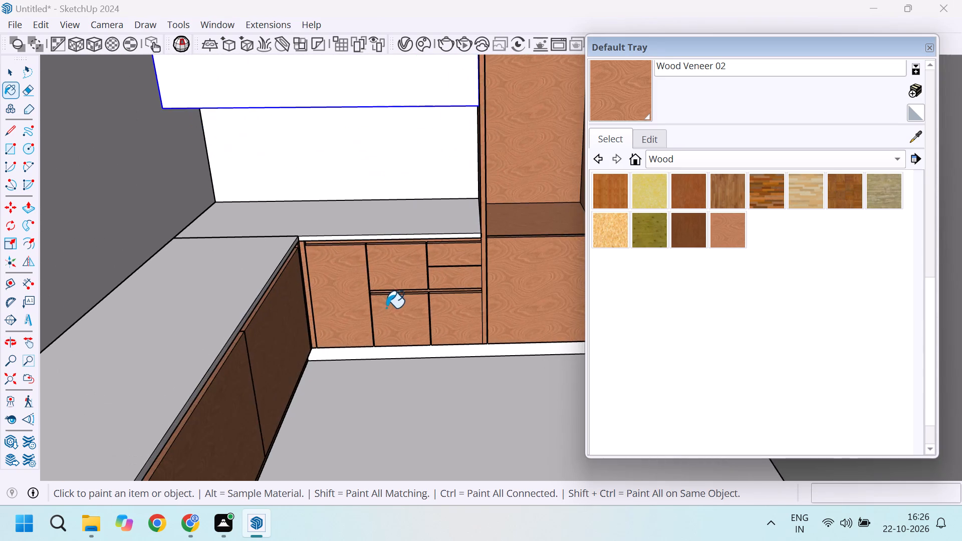
middle_drag(379, 308, 396, 236)
scroll(350, 306, up, 11)
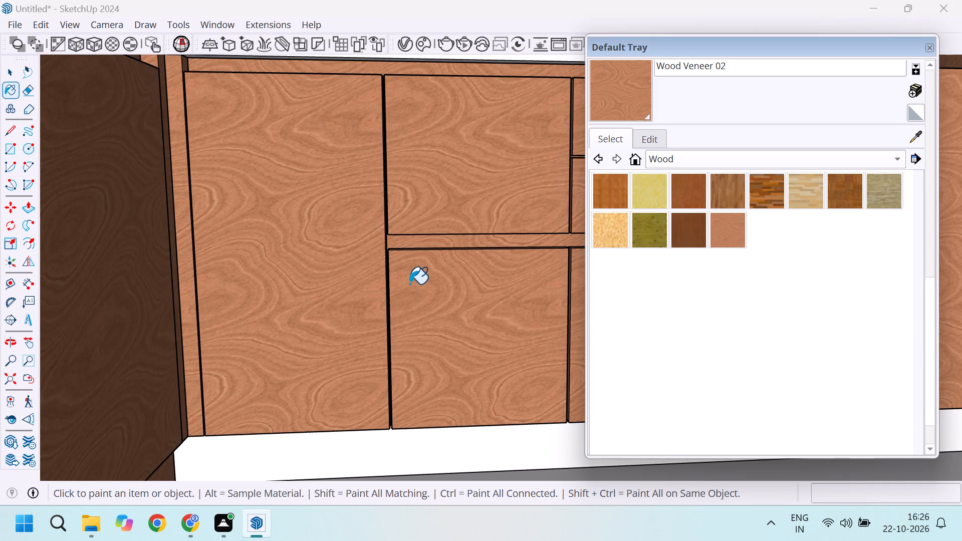
key(space)
scroll(324, 301, down, 7)
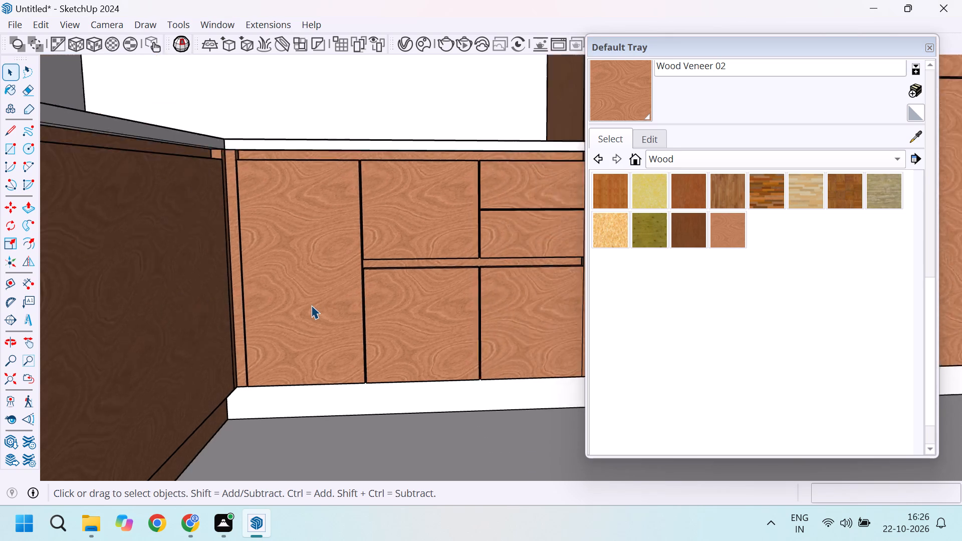
scroll(311, 305, down, 19)
click(497, 208)
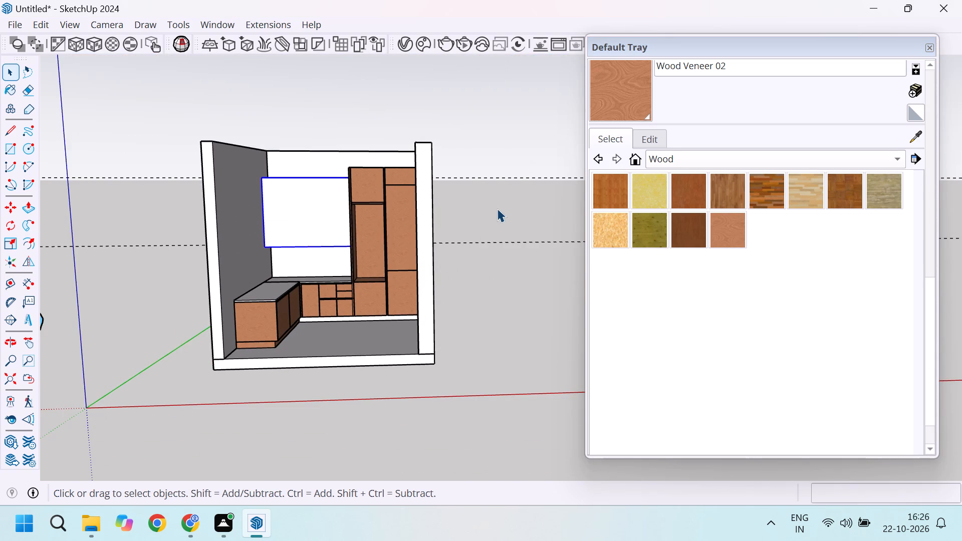
middle_drag(360, 239, 402, 319)
scroll(324, 221, up, 10)
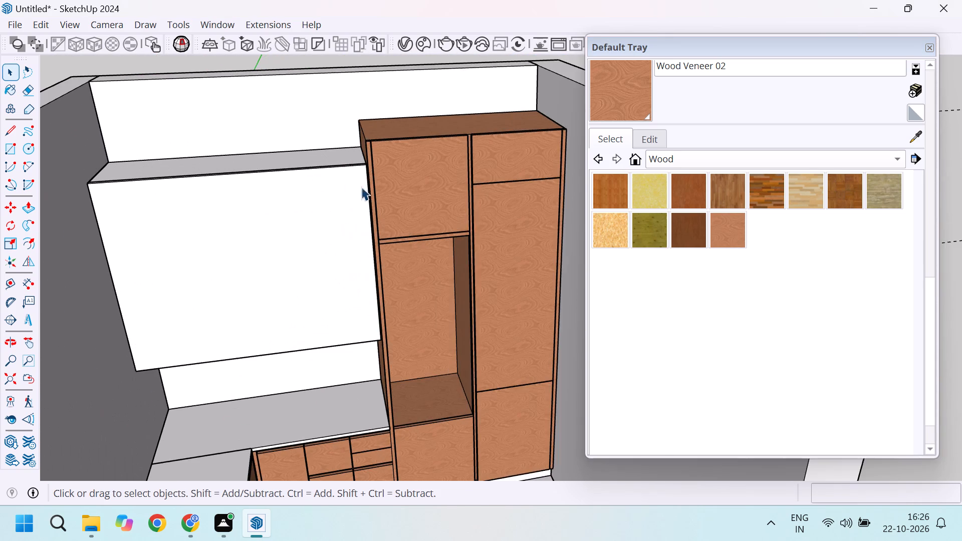
middle_drag(472, 218, 421, 254)
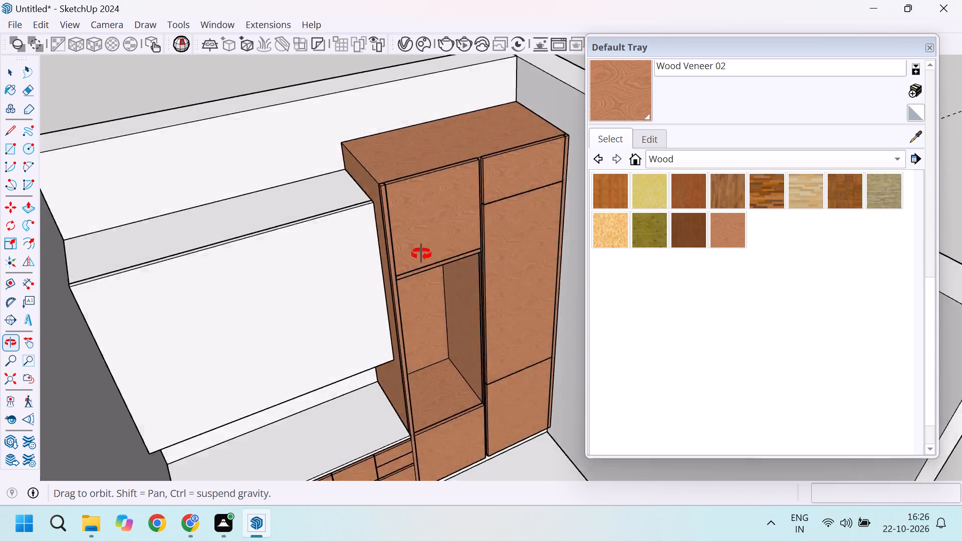
middle_drag(421, 254, 407, 198)
scroll(367, 273, down, 4)
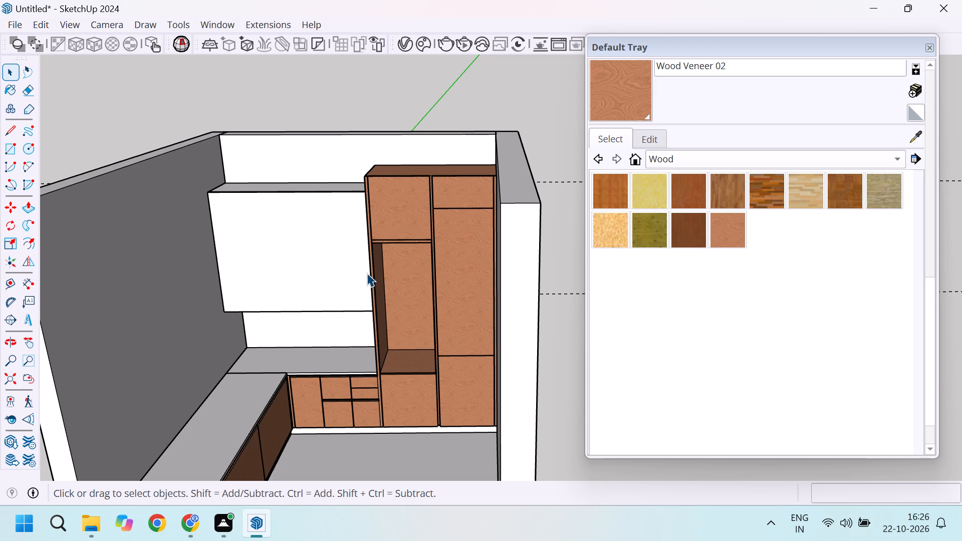
scroll(312, 372, down, 1)
scroll(286, 405, down, 3)
middle_drag(300, 403, 294, 403)
scroll(300, 403, up, 1)
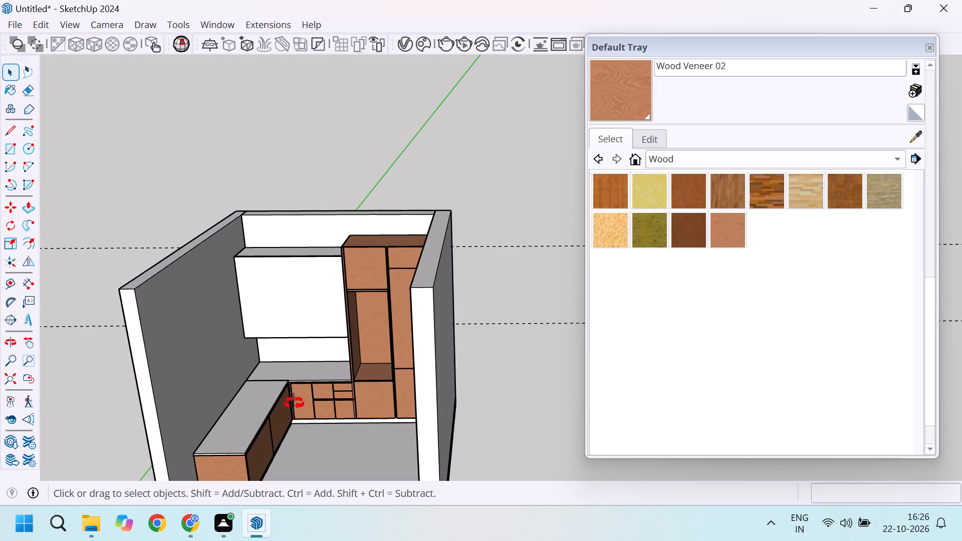
middle_drag(294, 403, 264, 449)
scroll(267, 365, up, 4)
middle_drag(295, 388, 287, 336)
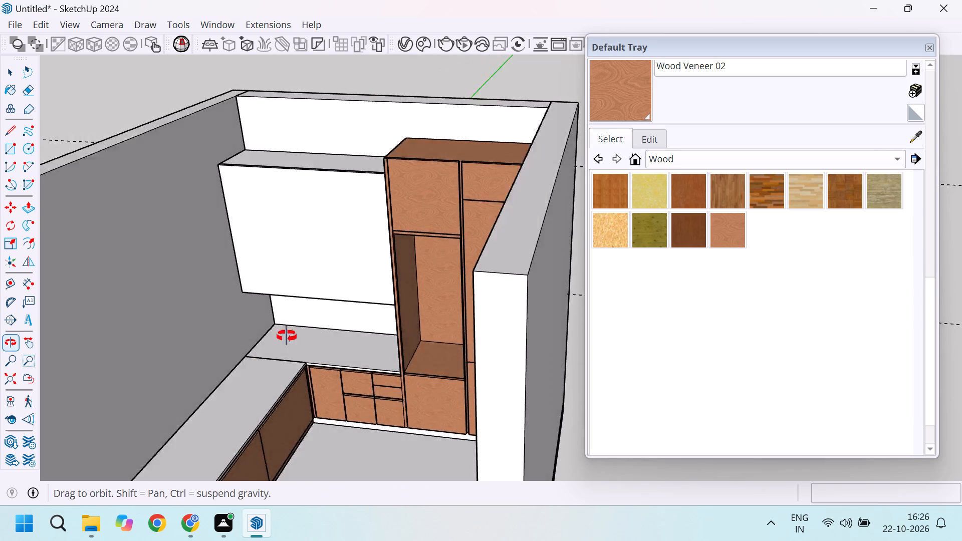
middle_drag(287, 336, 332, 285)
scroll(429, 272, down, 11)
middle_drag(431, 276, 499, 389)
scroll(443, 307, up, 8)
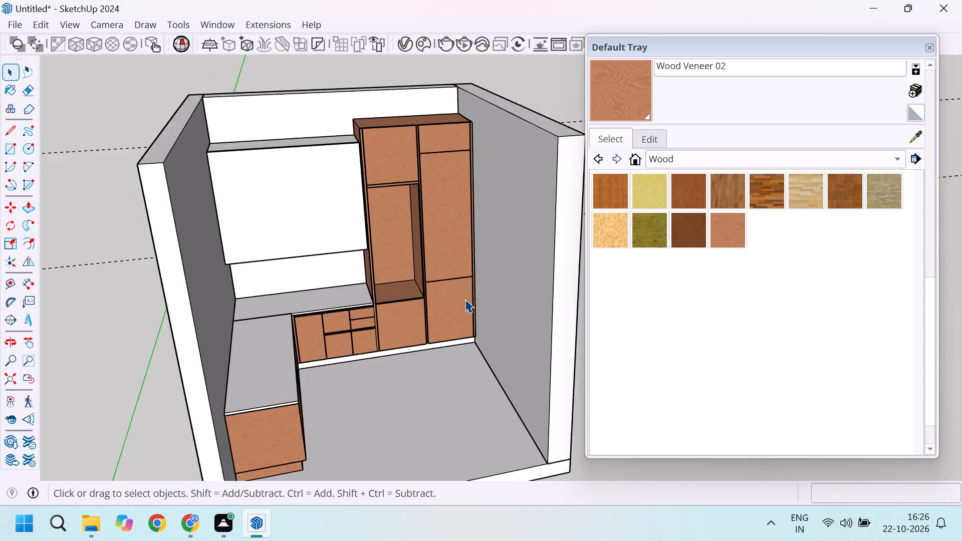
scroll(465, 299, up, 1)
middle_drag(465, 320, 421, 305)
middle_click(421, 305)
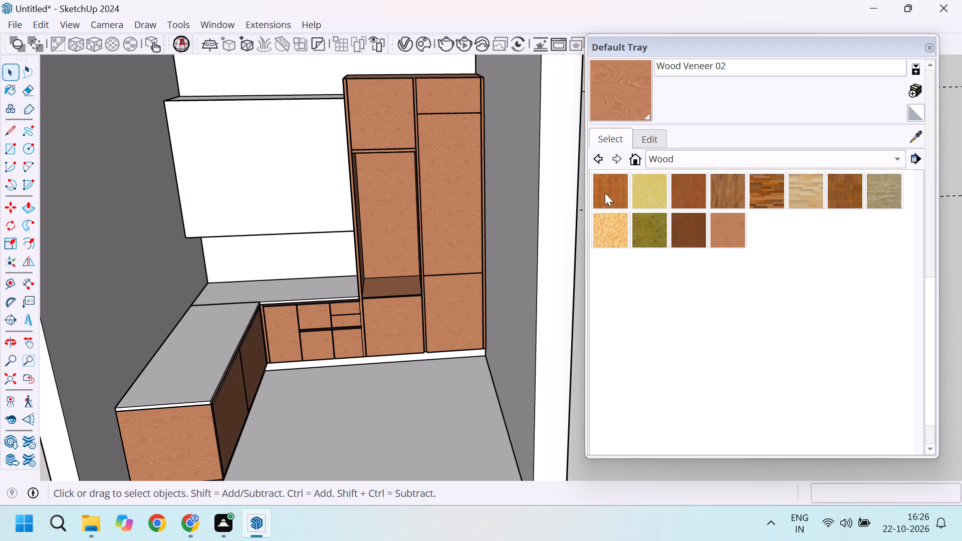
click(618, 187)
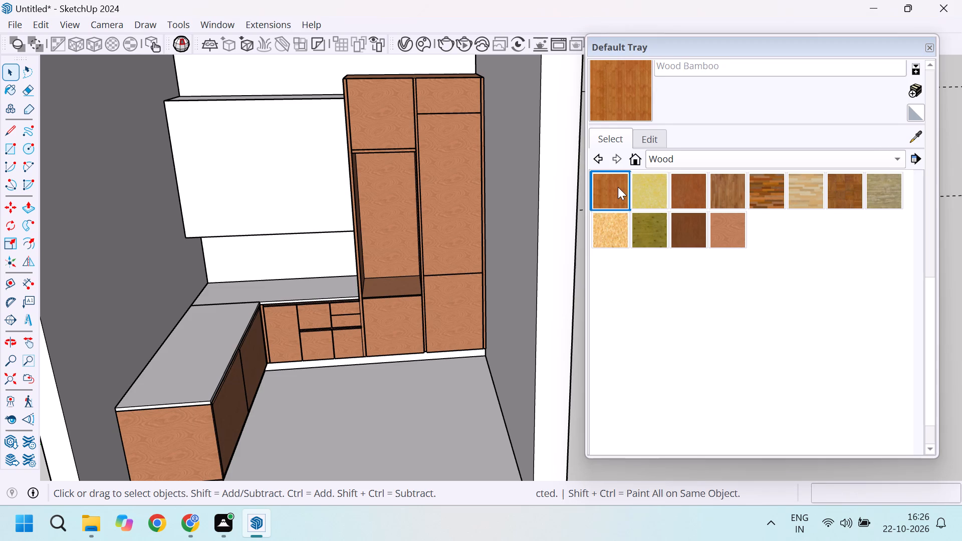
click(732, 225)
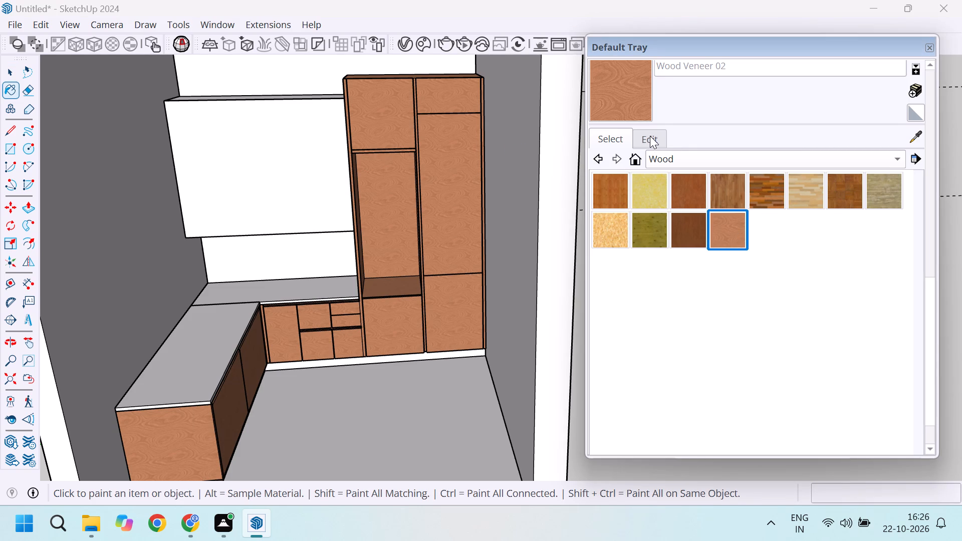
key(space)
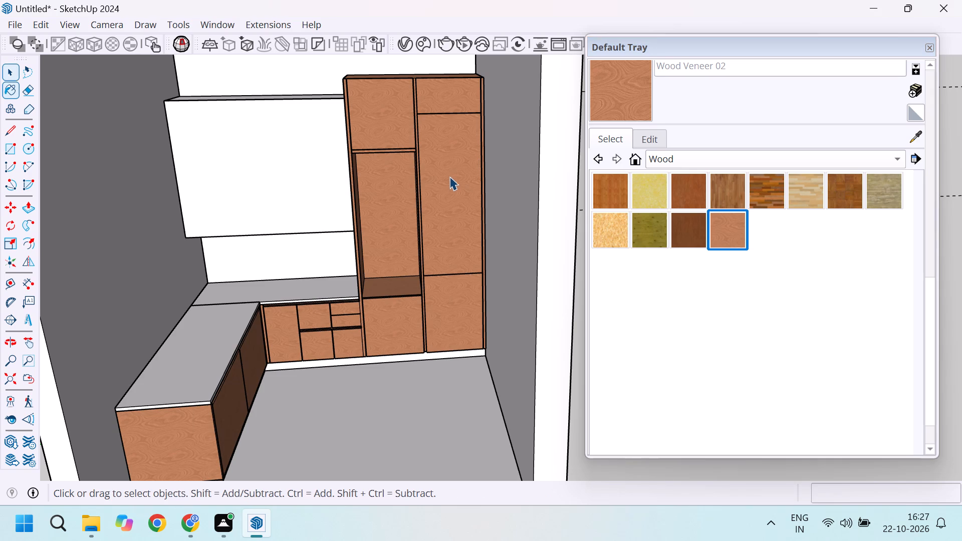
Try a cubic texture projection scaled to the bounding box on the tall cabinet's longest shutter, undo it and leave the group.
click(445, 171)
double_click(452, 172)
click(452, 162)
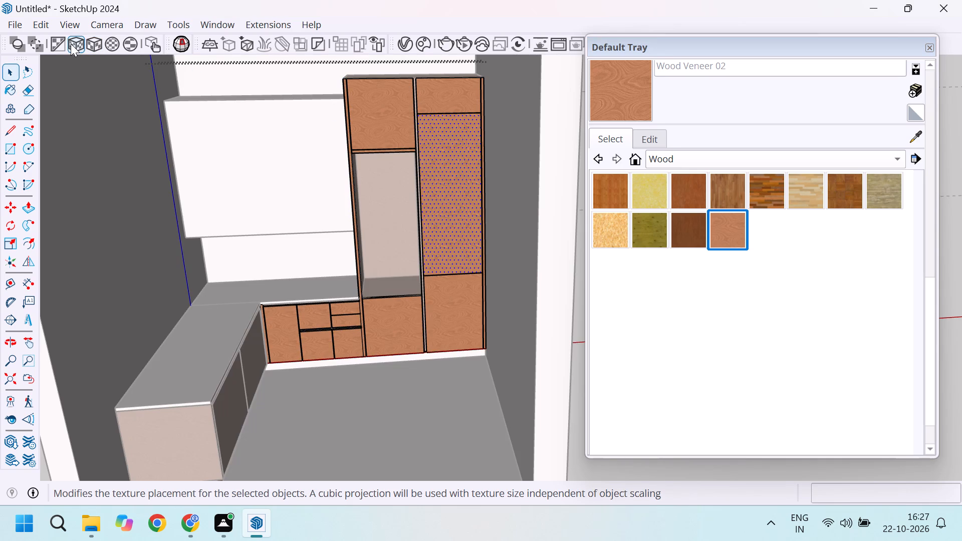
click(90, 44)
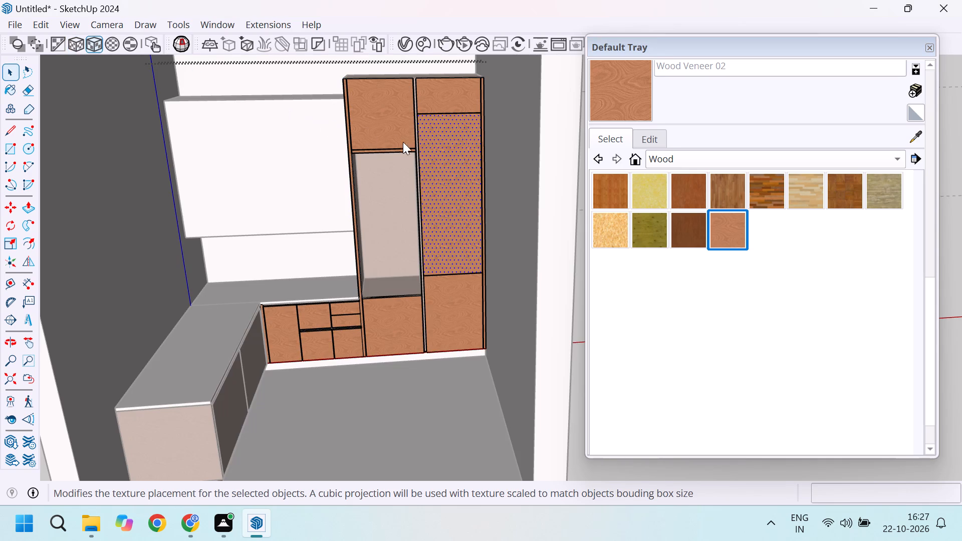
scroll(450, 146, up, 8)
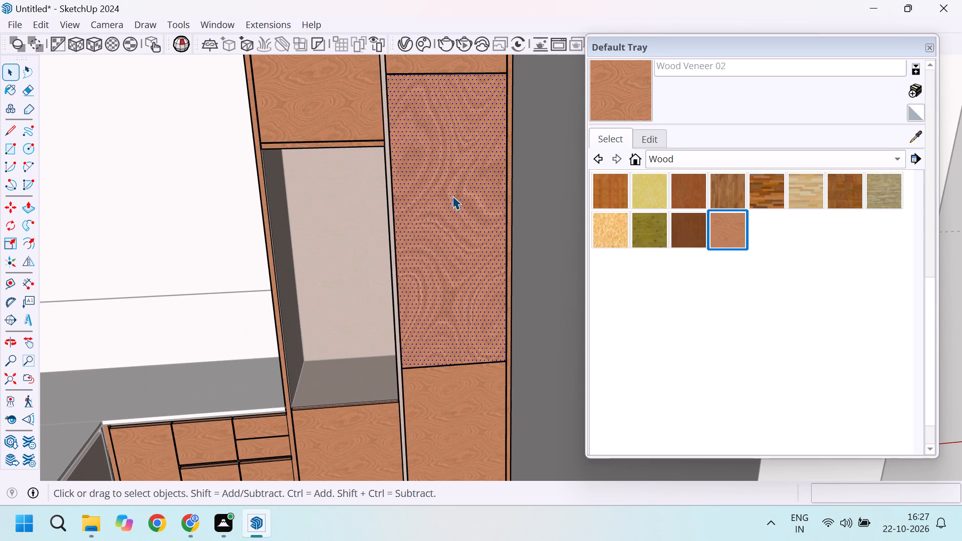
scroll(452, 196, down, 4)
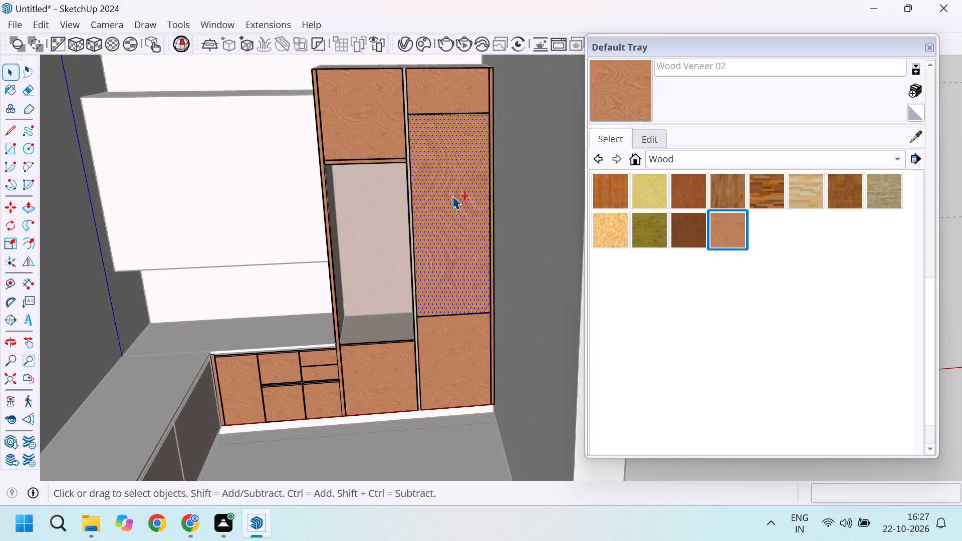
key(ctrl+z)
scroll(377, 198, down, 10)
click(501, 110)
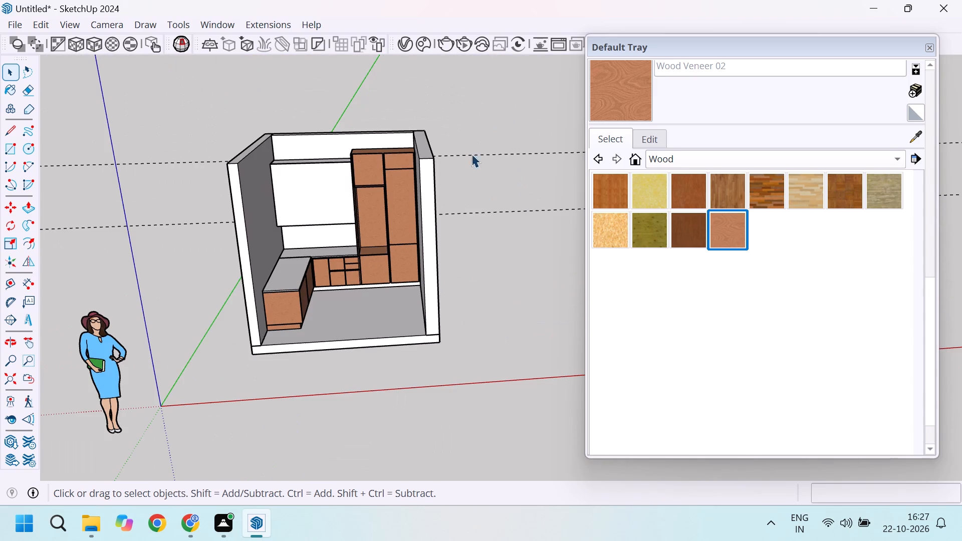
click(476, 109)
Examine the veneered cabinets and the unpainted countertop and upper cabinet from the open side of the kitchen.
scroll(371, 218, up, 4)
middle_drag(371, 283, 287, 206)
scroll(288, 244, up, 4)
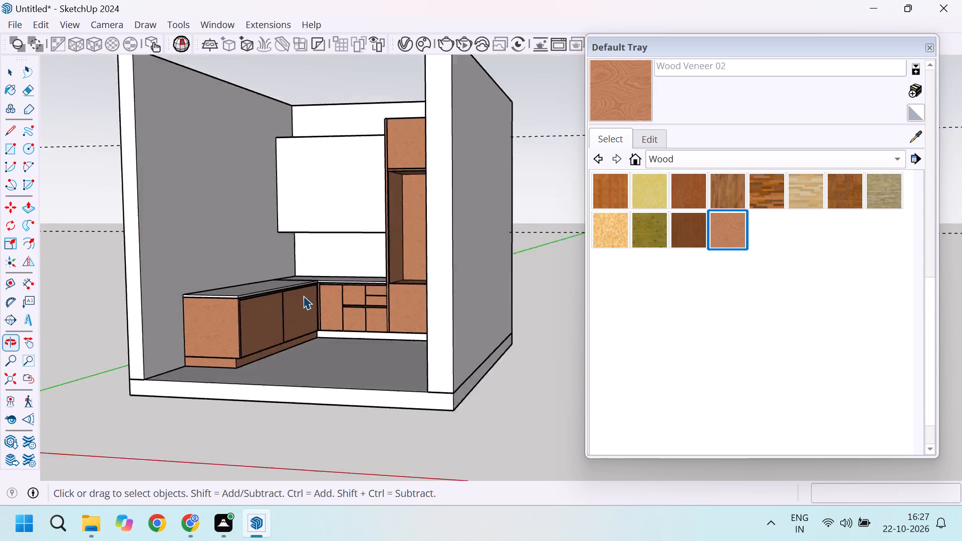
scroll(303, 296, up, 2)
scroll(357, 333, down, 2)
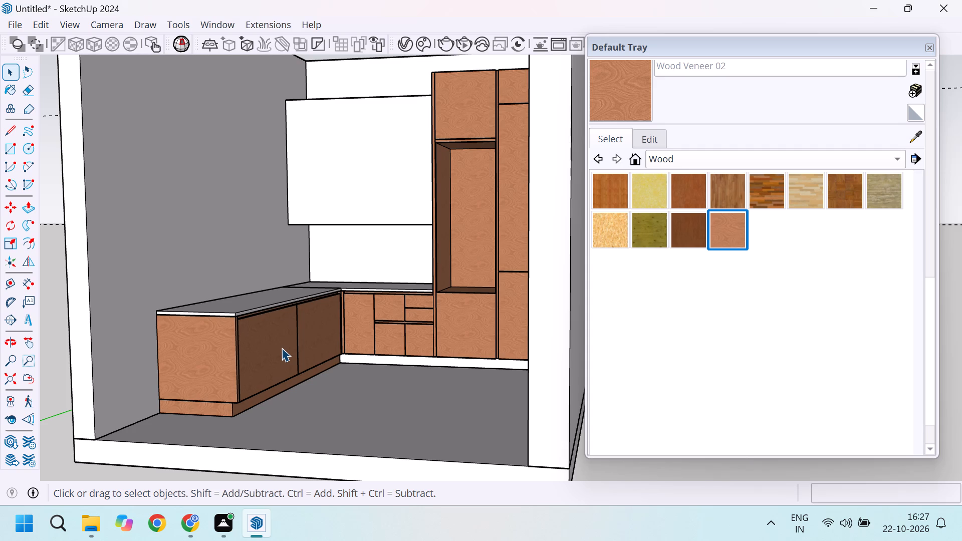
scroll(336, 329, down, 3)
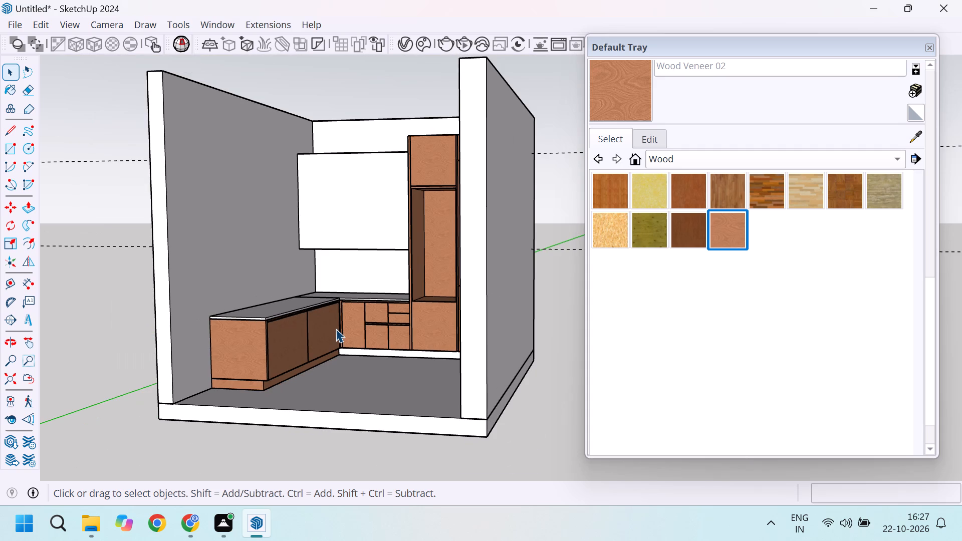
middle_drag(312, 301, 333, 383)
scroll(307, 310, up, 4)
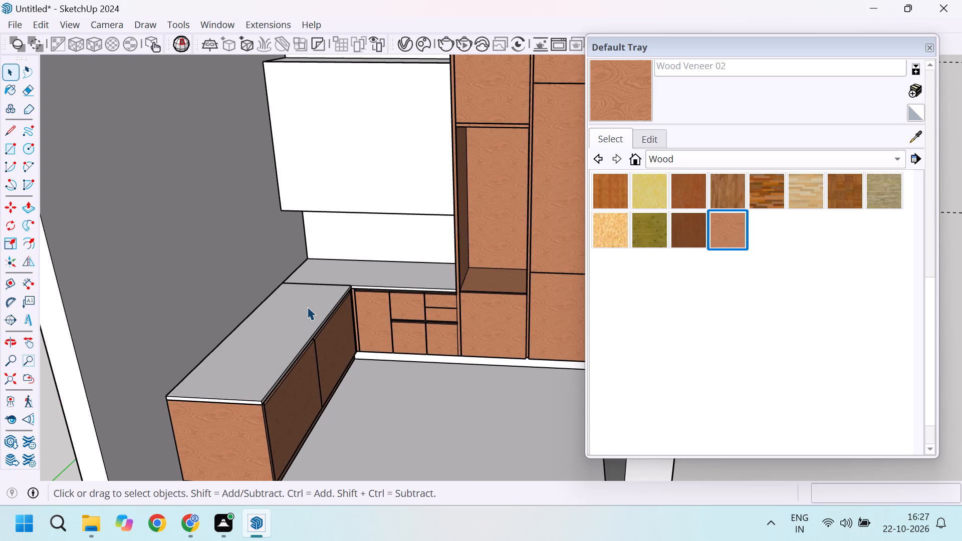
Examine the countertop corner and the upper cabinet where they meet the bare side wall.
scroll(307, 307, up, 9)
scroll(370, 265, up, 5)
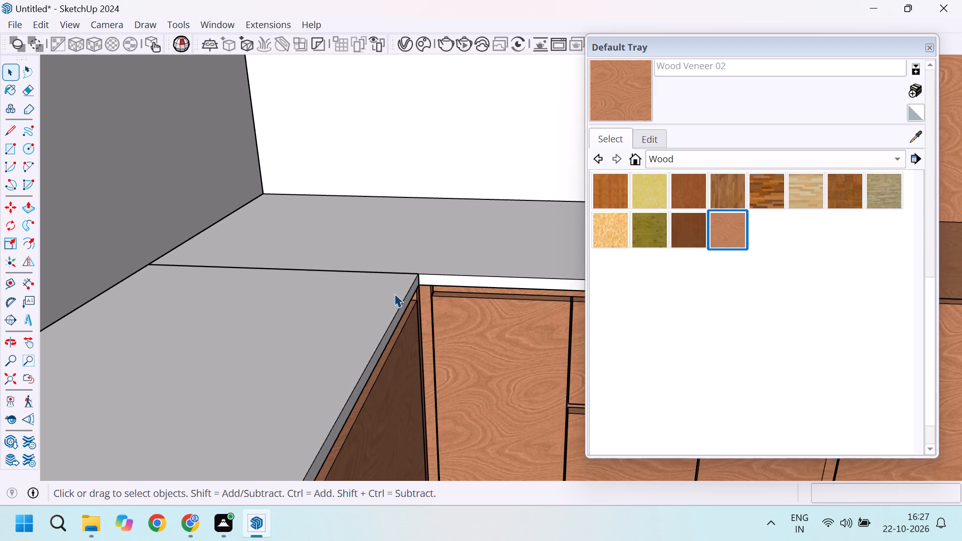
scroll(388, 302, down, 4)
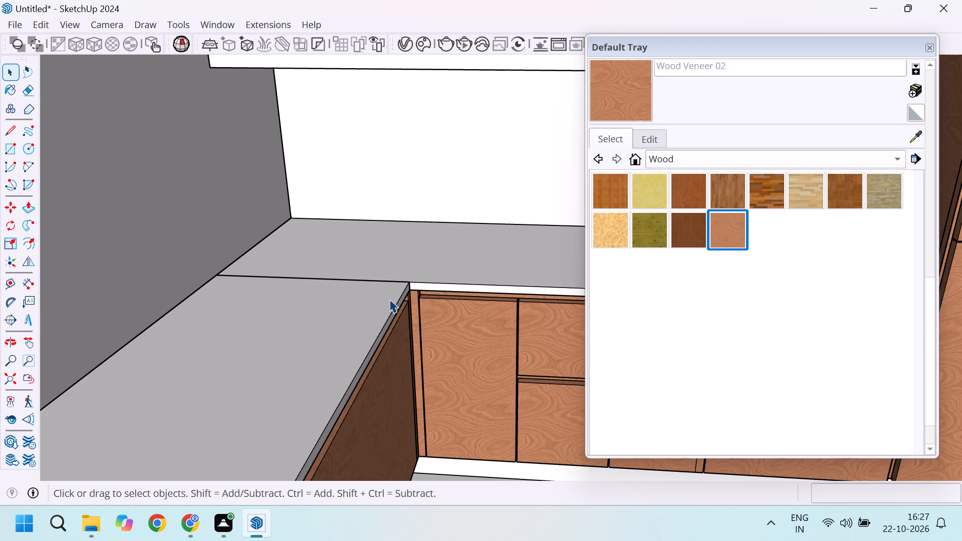
scroll(389, 299, down, 8)
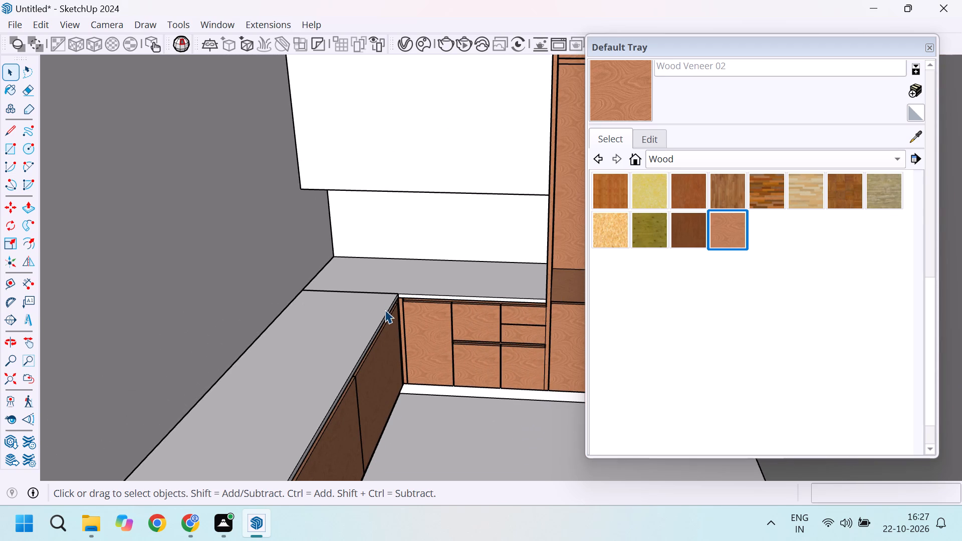
scroll(400, 277, down, 6)
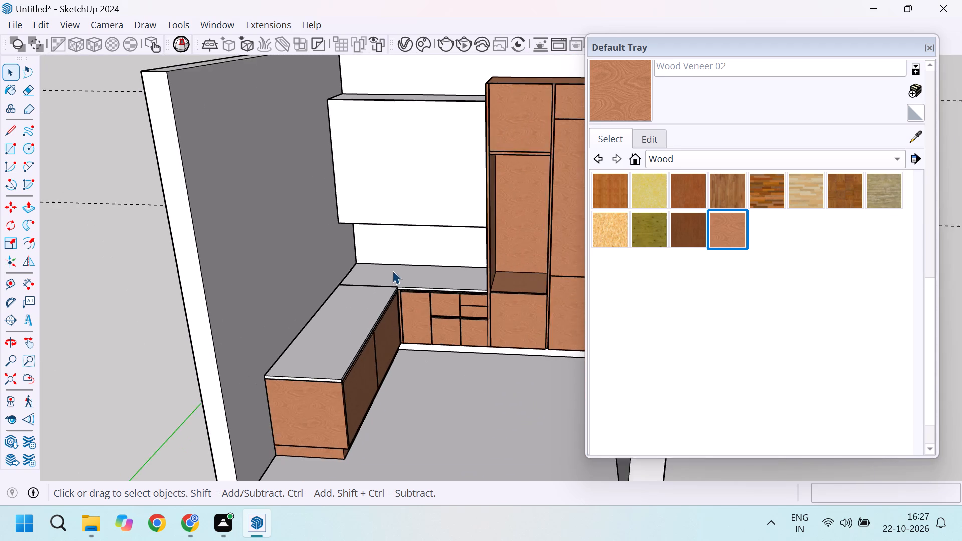
scroll(392, 270, down, 1)
scroll(340, 114, up, 3)
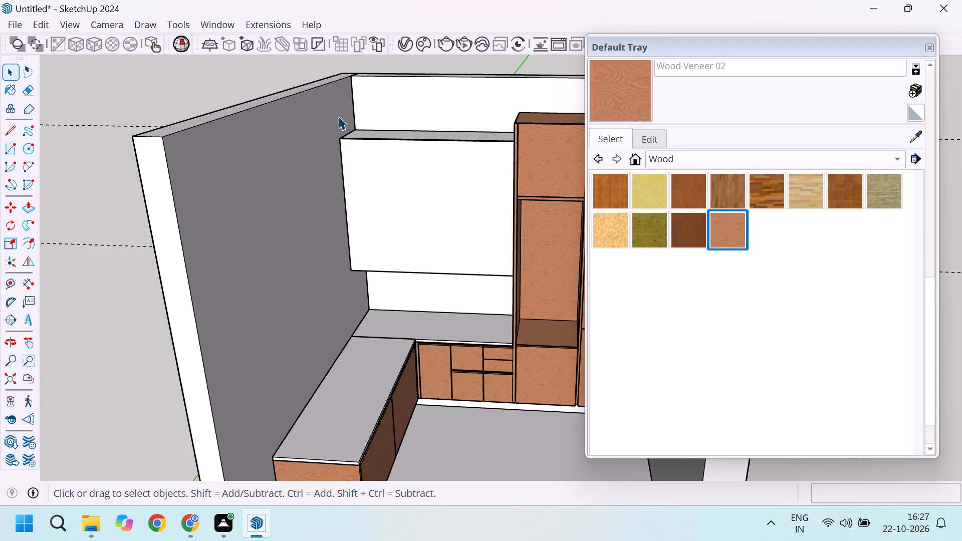
scroll(341, 122, down, 2)
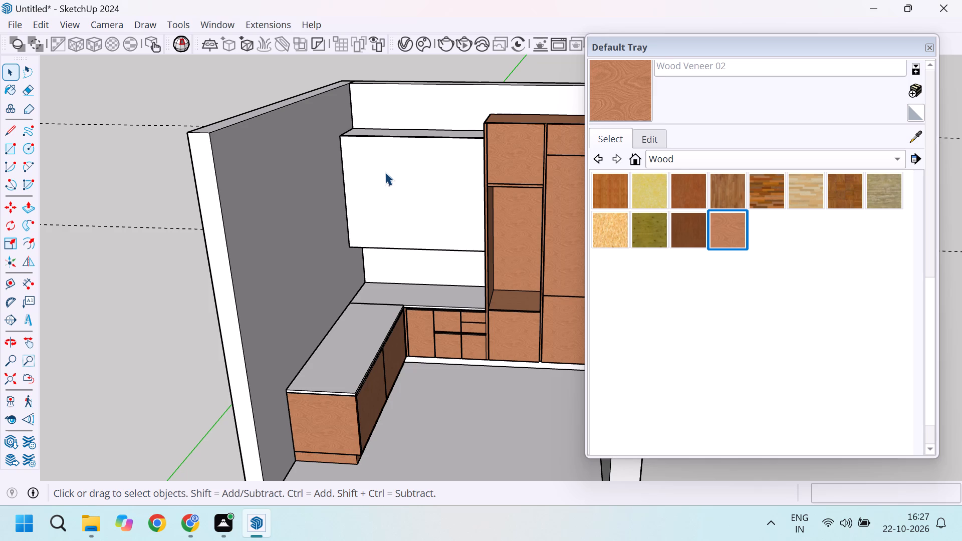
middle_drag(339, 211, 360, 196)
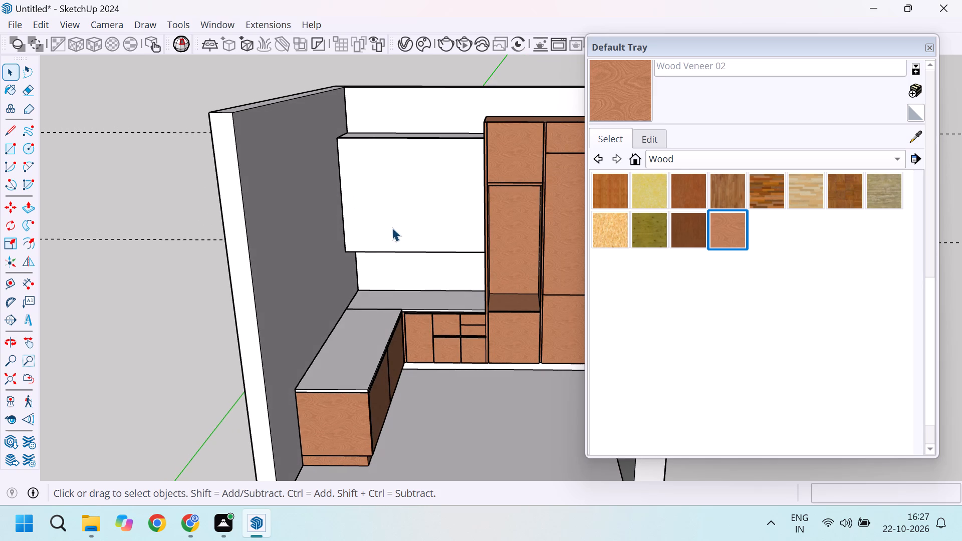
middle_drag(348, 225, 287, 227)
Draw a 4' by 4' rectangle on the side wall, starting from the upper cabinet's top front corner.
scroll(340, 145, up, 5)
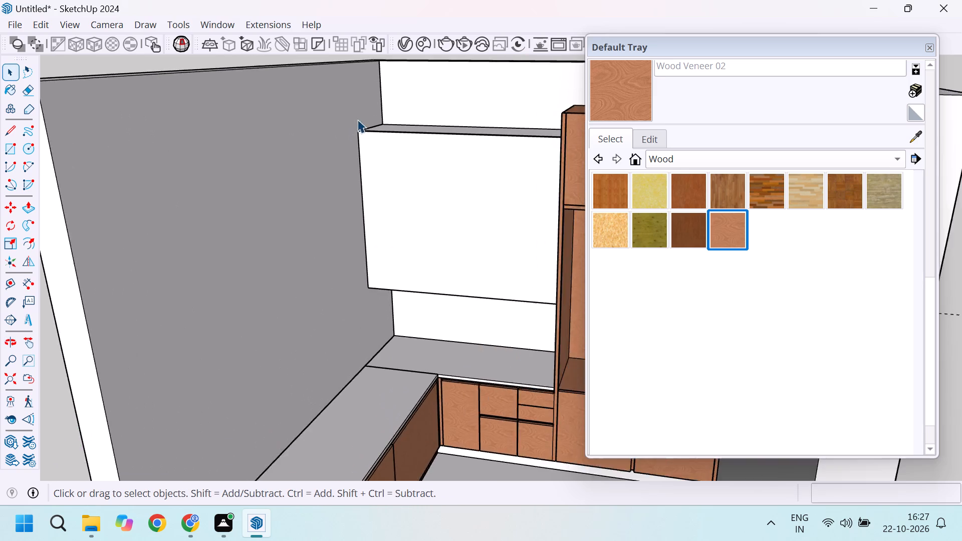
scroll(369, 137, up, 2)
key(r)
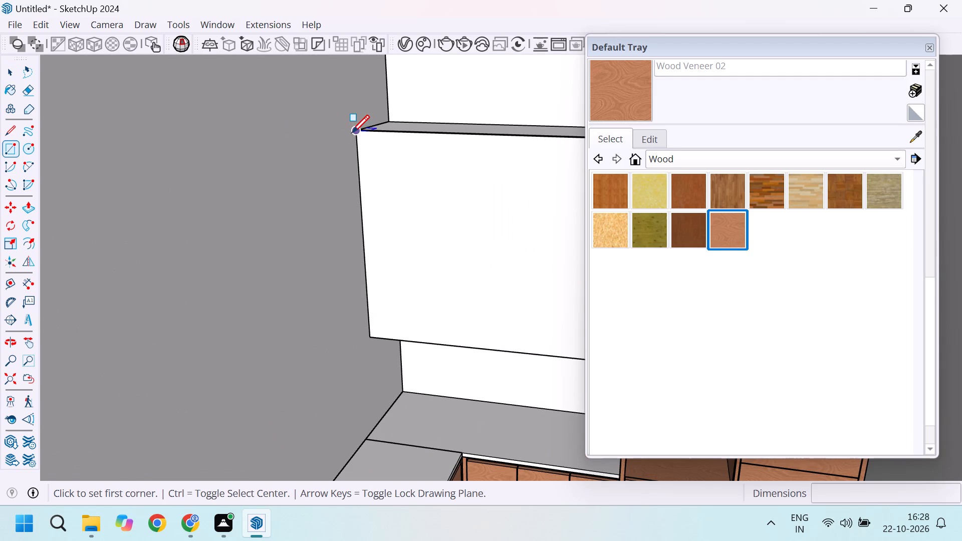
click(352, 132)
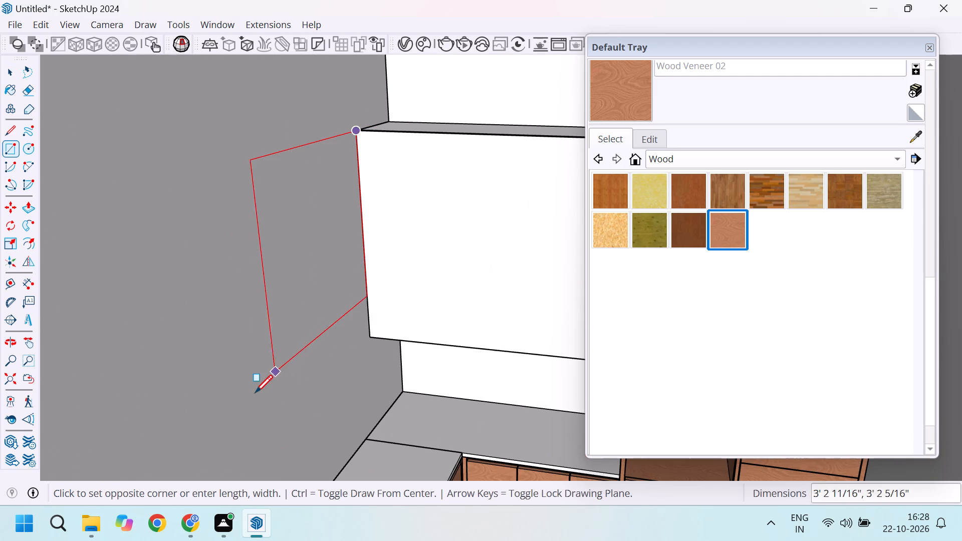
scroll(241, 404, down, 4)
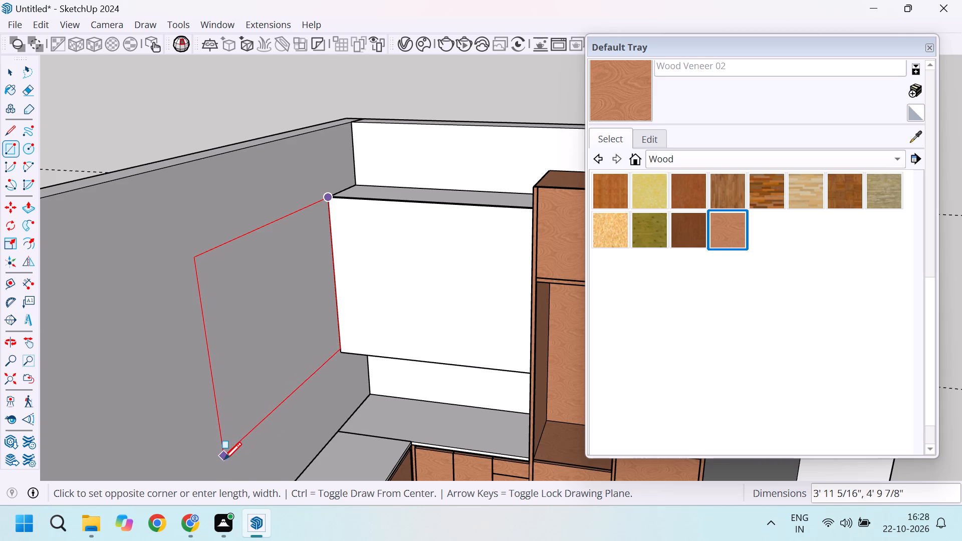
text(4',4')
key(Return)
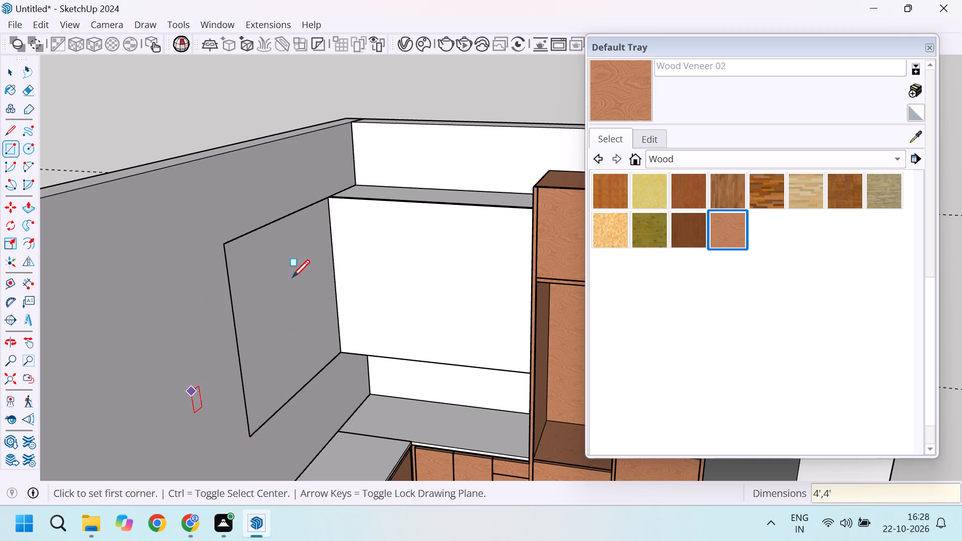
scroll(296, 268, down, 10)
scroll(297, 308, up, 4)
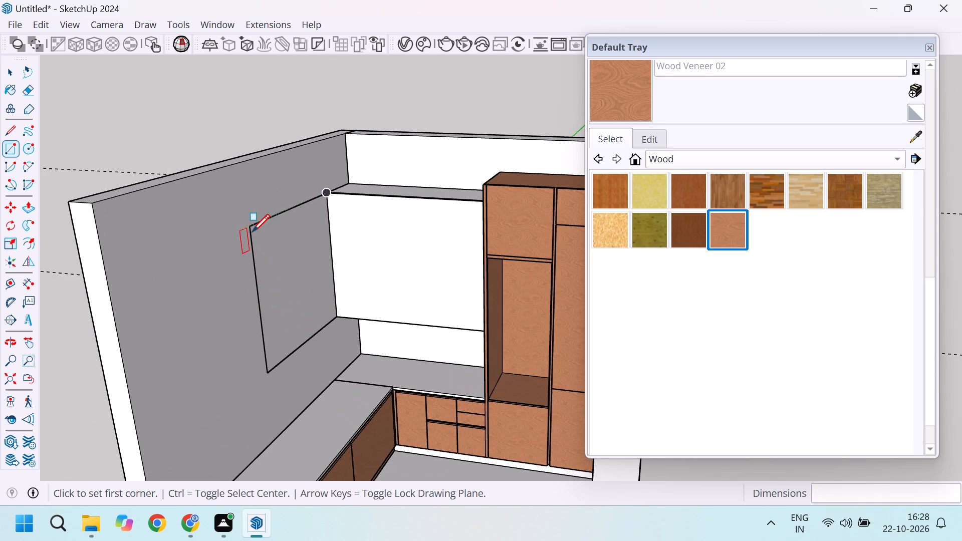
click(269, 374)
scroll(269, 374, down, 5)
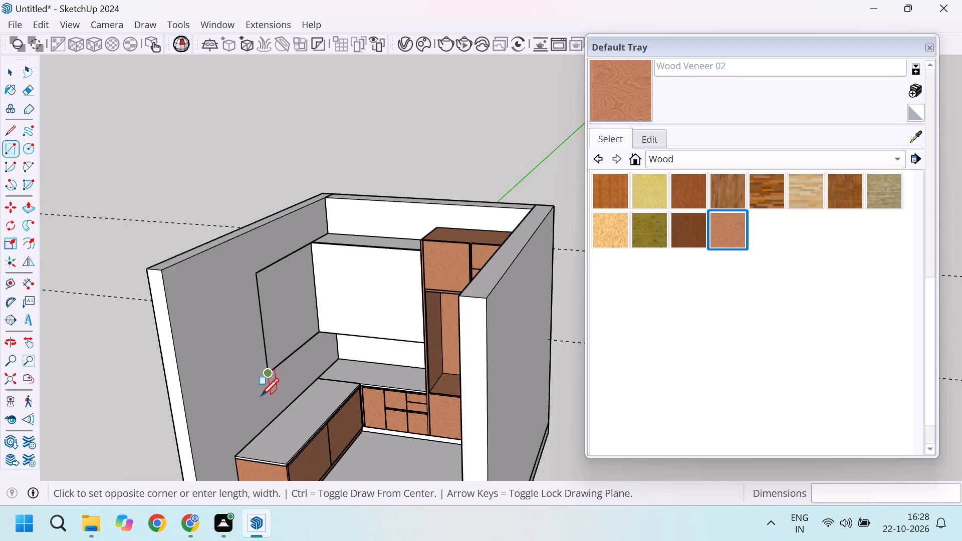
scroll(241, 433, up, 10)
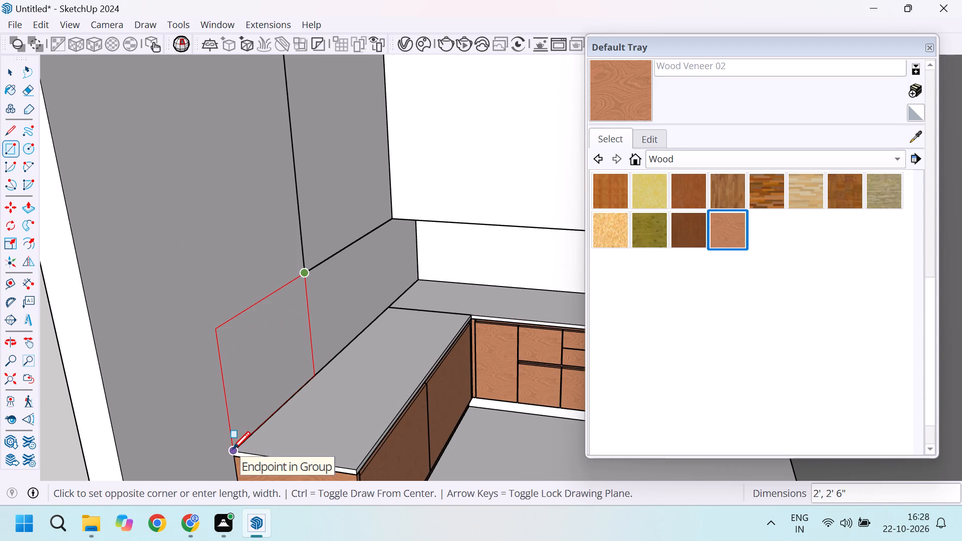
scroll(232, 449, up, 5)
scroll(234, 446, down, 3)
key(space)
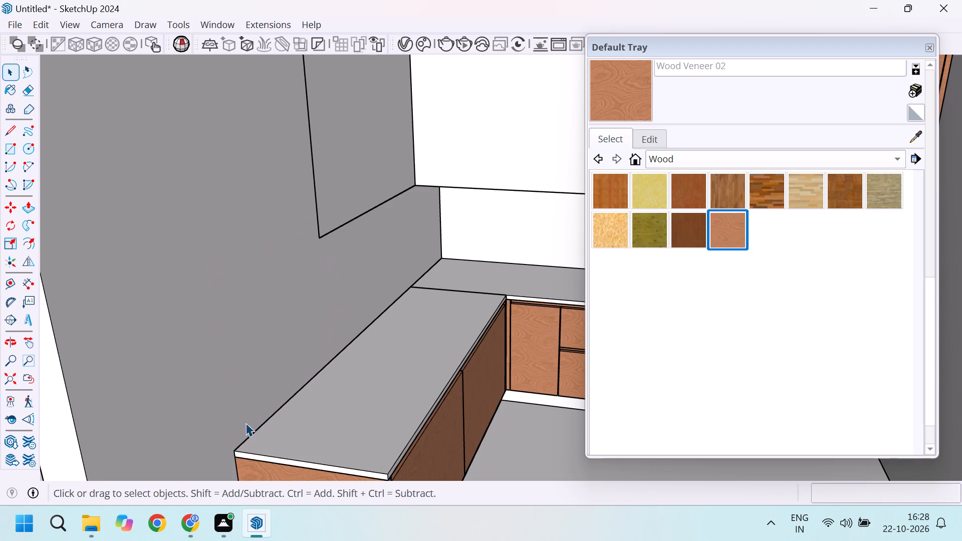
Measure the side-wall countertop's front edge from the inner corner to its open end using the Line tool.
scroll(312, 307, up, 1)
scroll(295, 312, down, 4)
middle_drag(387, 362, 338, 331)
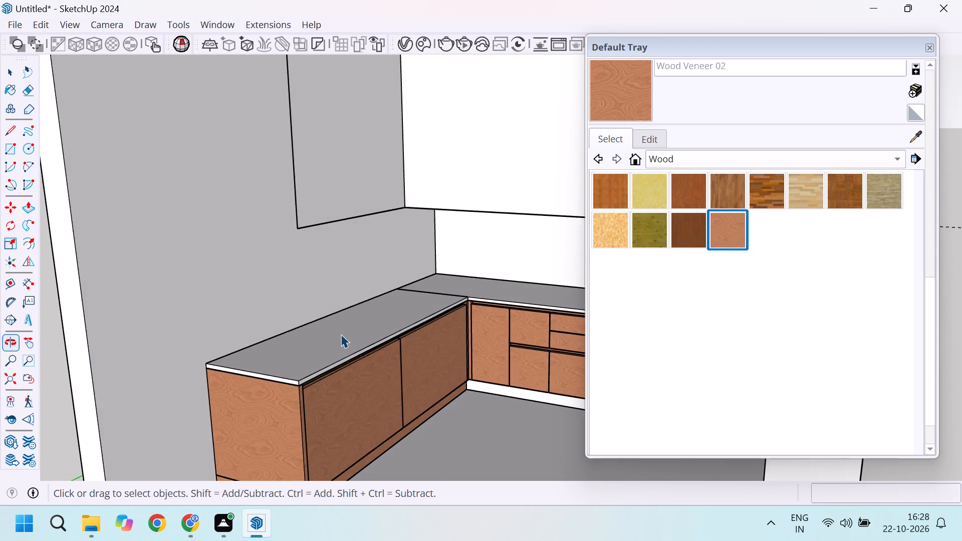
scroll(409, 310, up, 8)
scroll(505, 279, up, 3)
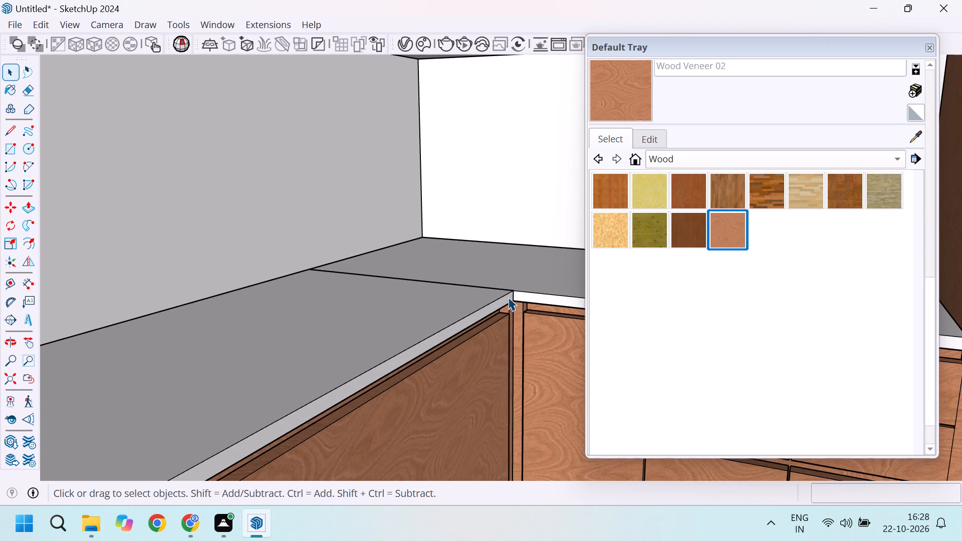
key(l)
click(512, 289)
scroll(511, 289, down, 9)
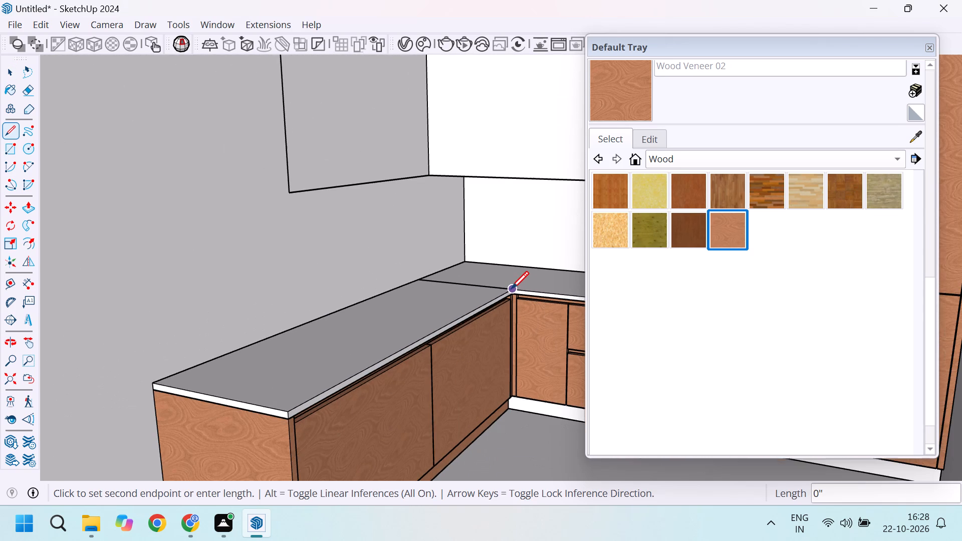
scroll(282, 414, up, 4)
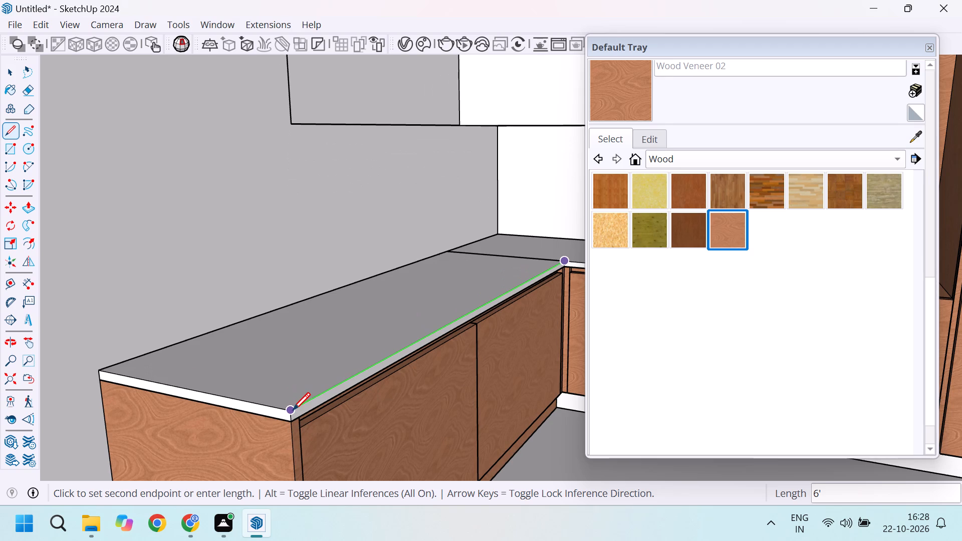
key(Escape)
scroll(293, 410, down, 2)
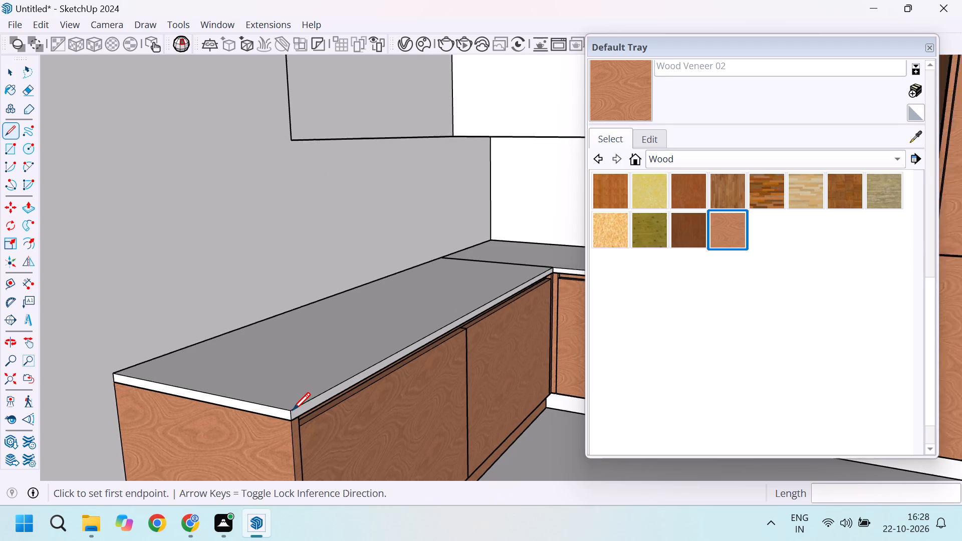
Mark a guide point 2' from the countertop's open end along its back edge on the side wall.
scroll(293, 410, down, 6)
middle_drag(391, 290, 311, 461)
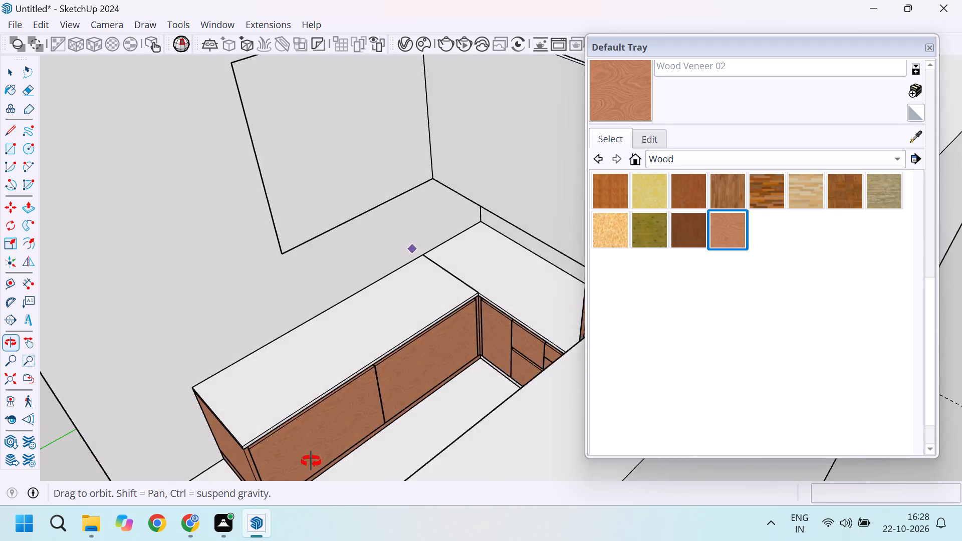
middle_drag(311, 461, 312, 462)
scroll(424, 320, up, 4)
scroll(431, 348, down, 4)
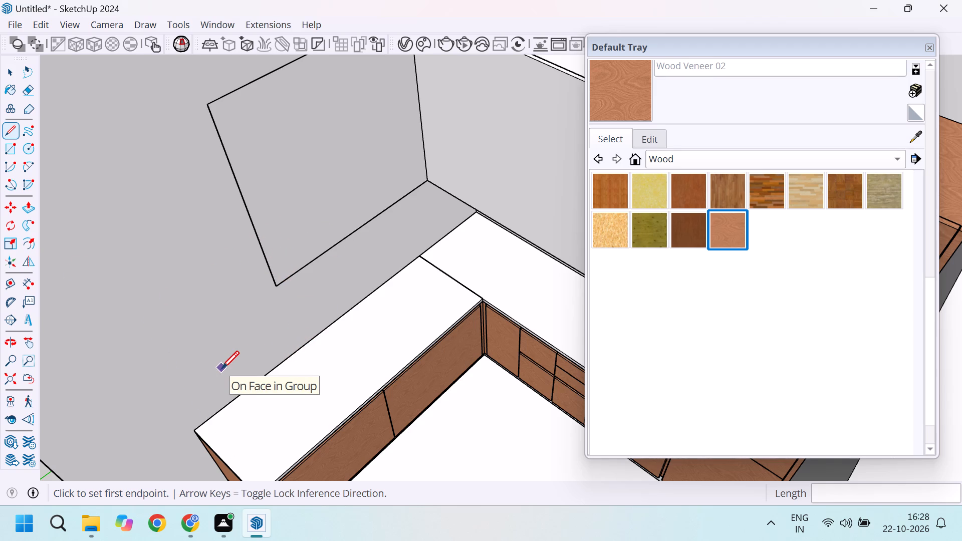
scroll(260, 343, down, 4)
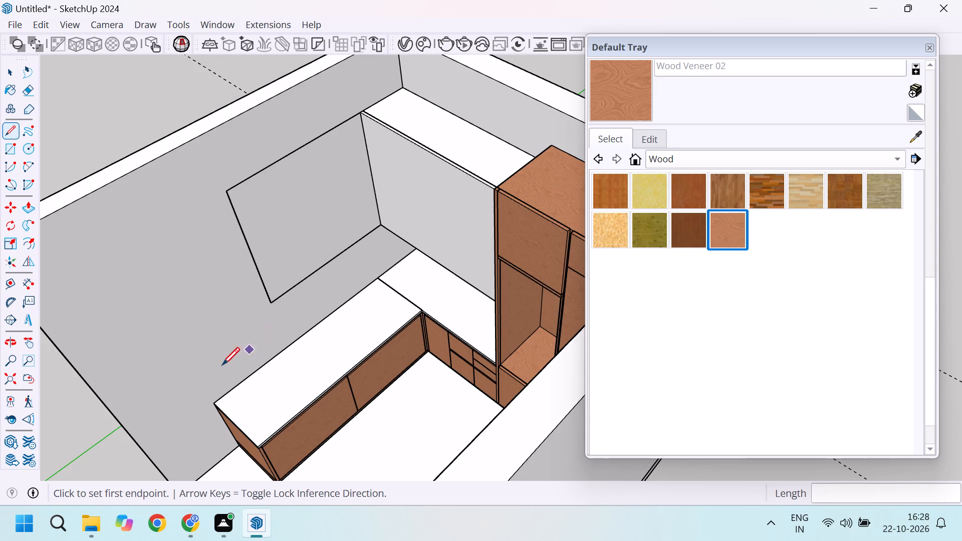
key(t)
scroll(210, 393, up, 4)
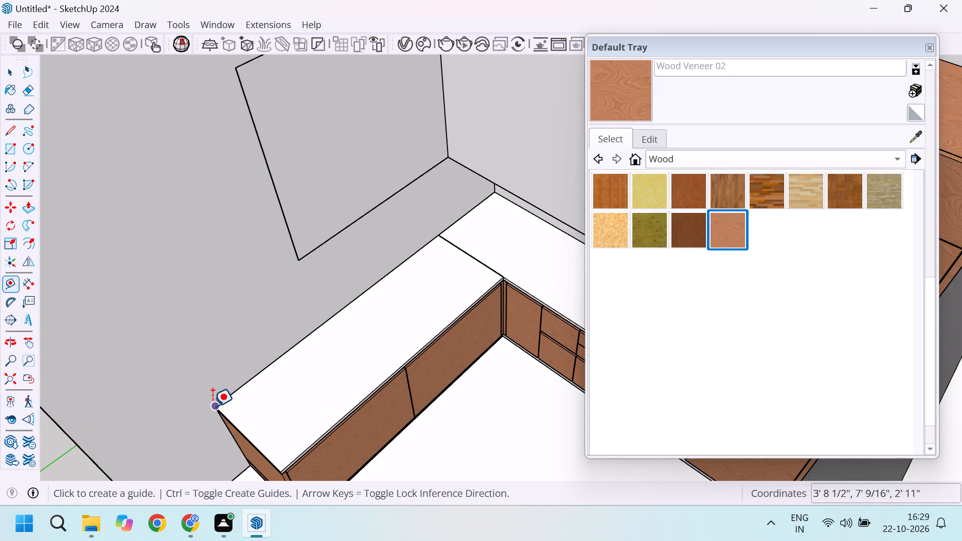
drag(212, 406, 212, 402)
key(Escape)
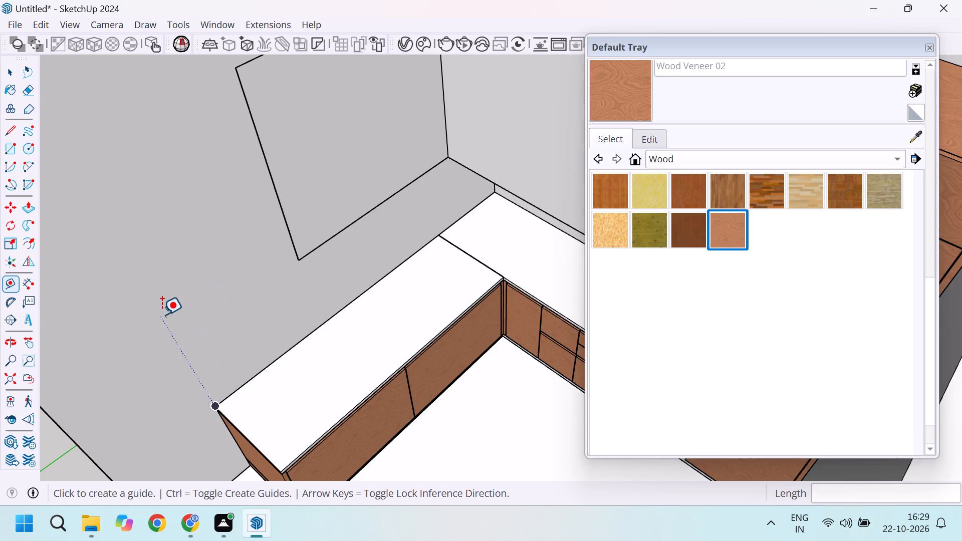
click(162, 315)
key(Escape)
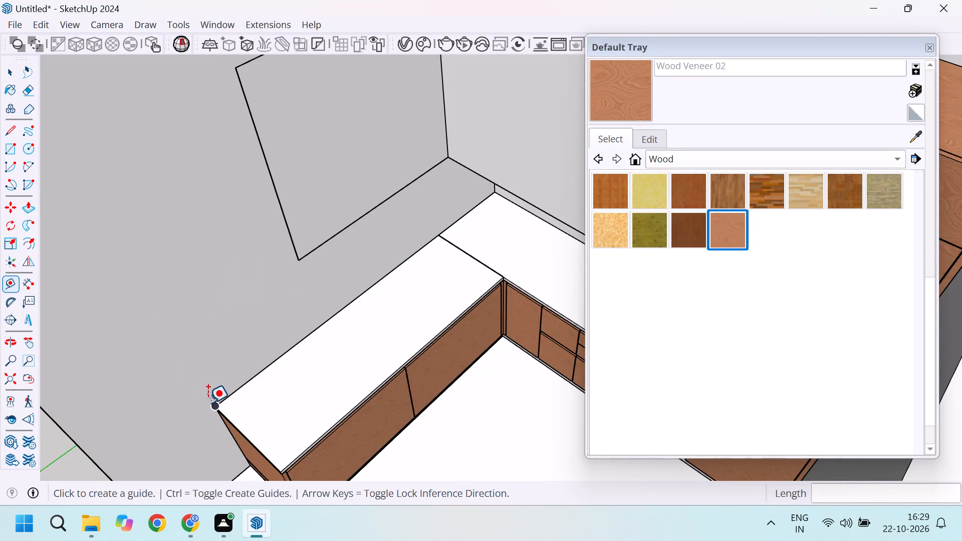
click(209, 403)
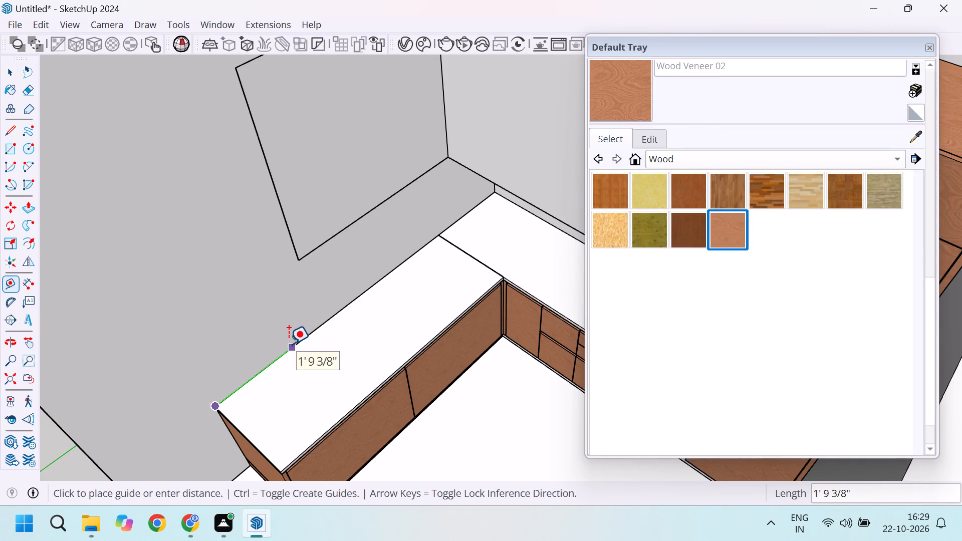
text(2')
key(Return)
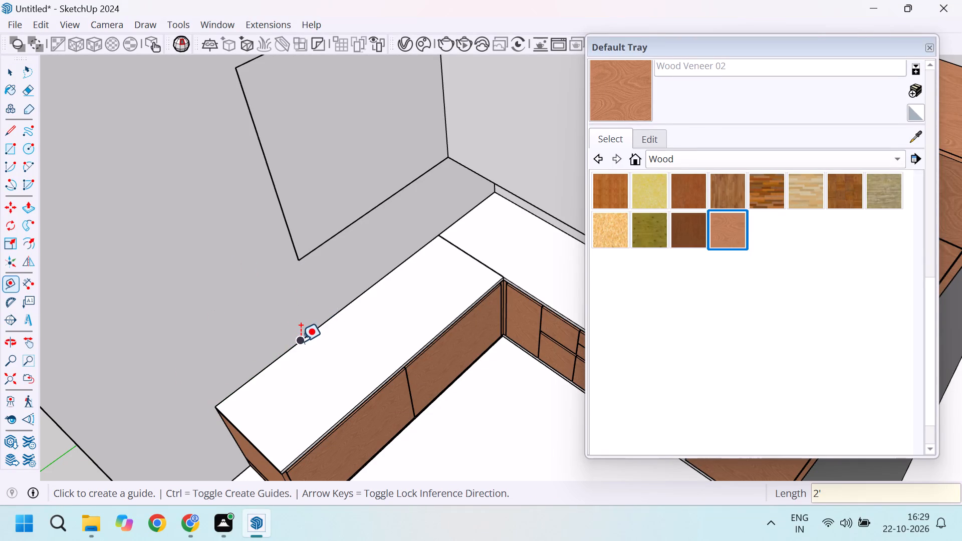
Place a vertical guide line up the side wall from the 2' mark at the countertop's back edge.
click(300, 339)
scroll(238, 175, down, 6)
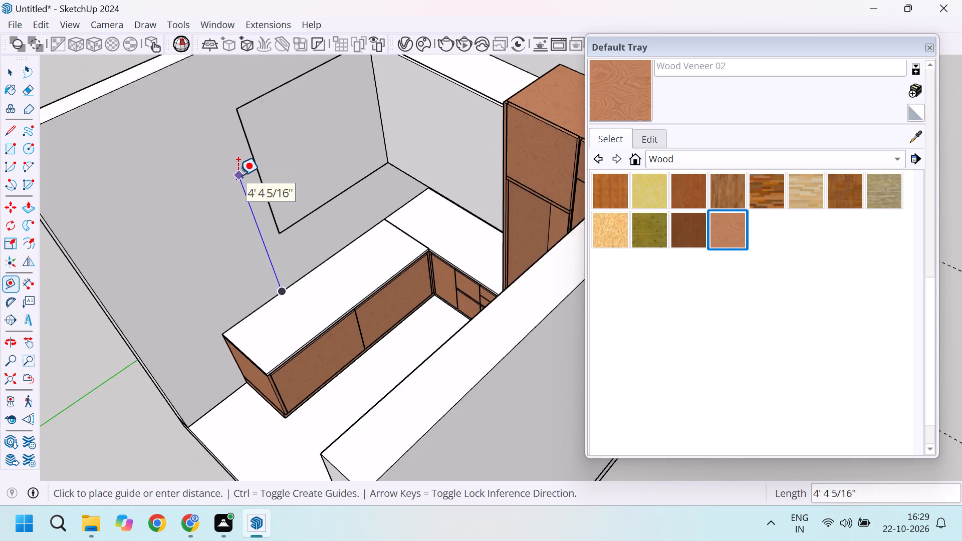
scroll(238, 175, down, 6)
click(198, 66)
scroll(215, 98, up, 4)
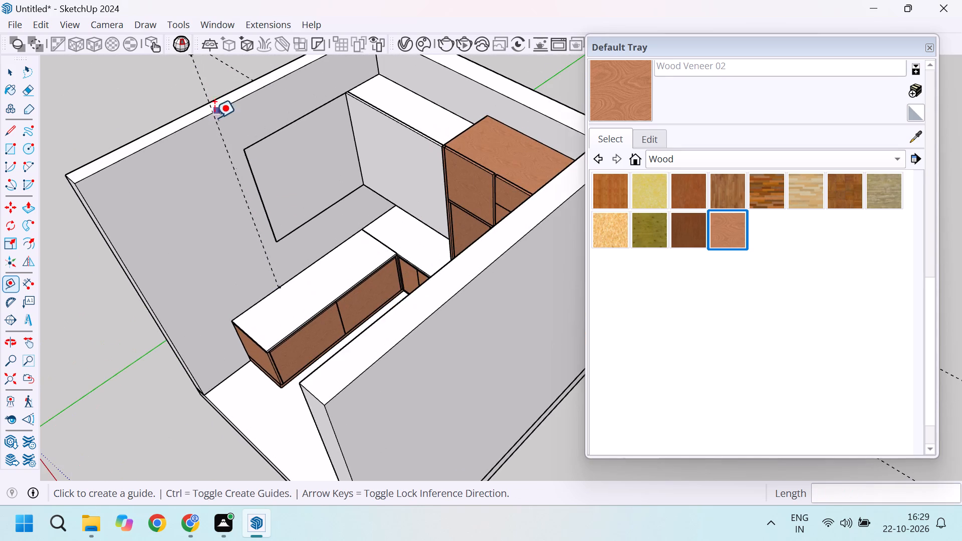
key(space)
Move the outer vertical edge of the side-wall rectangle 6" outward onto the vertical guide line.
scroll(261, 304, up, 10)
middle_drag(282, 295, 357, 230)
scroll(290, 296, up, 1)
scroll(298, 283, down, 7)
scroll(322, 144, down, 11)
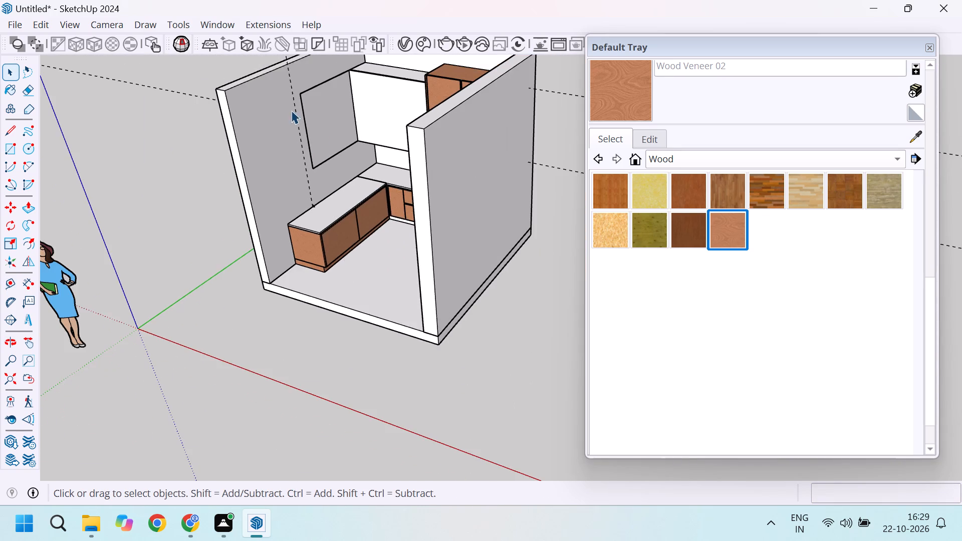
scroll(291, 110, up, 5)
click(312, 116)
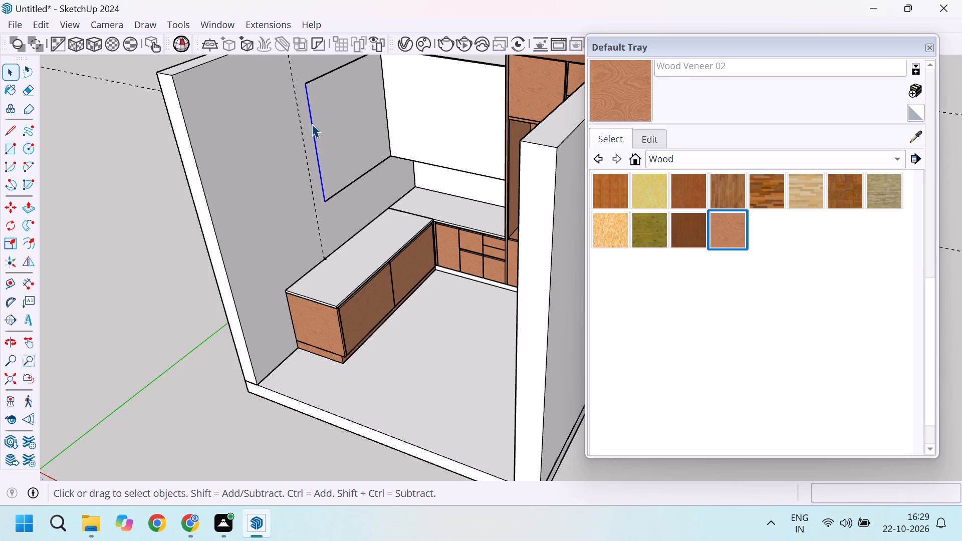
key(m)
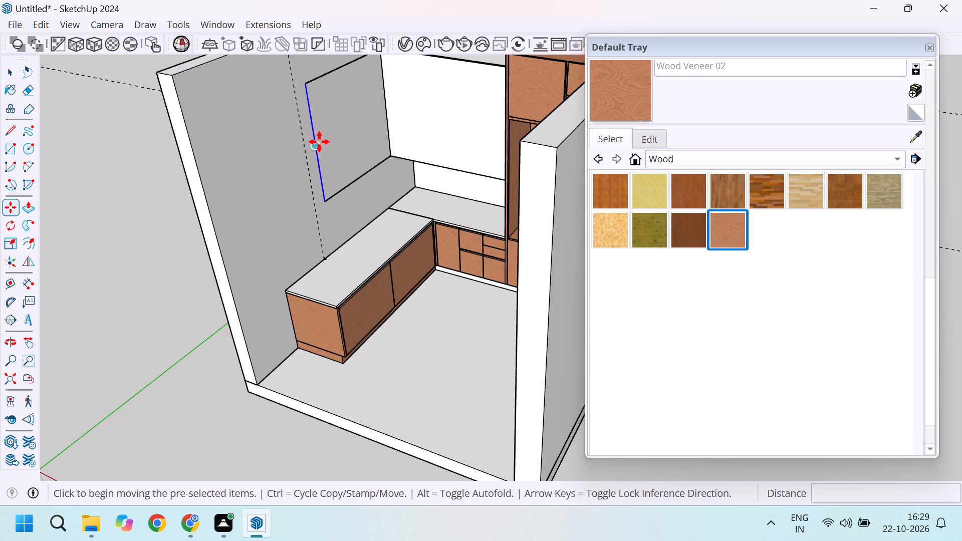
click(319, 142)
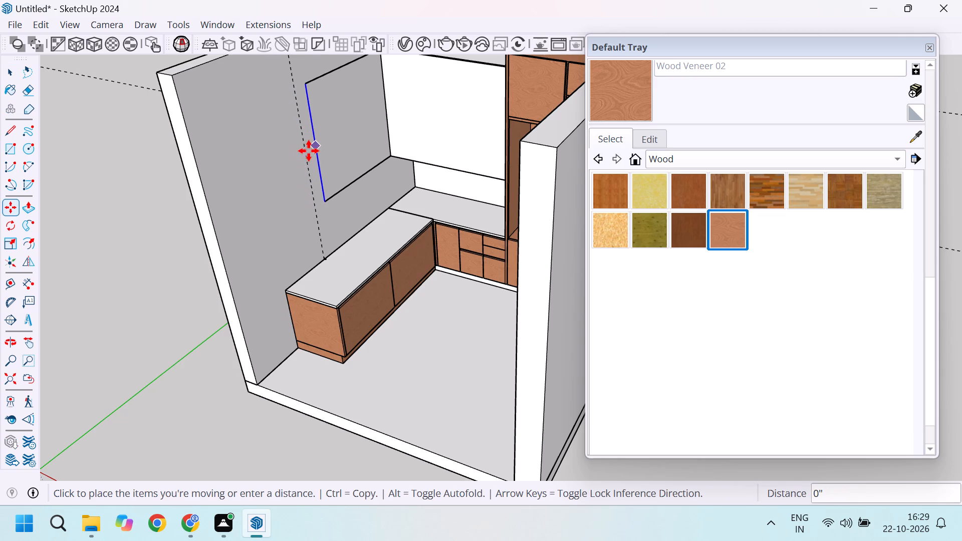
scroll(303, 151, up, 5)
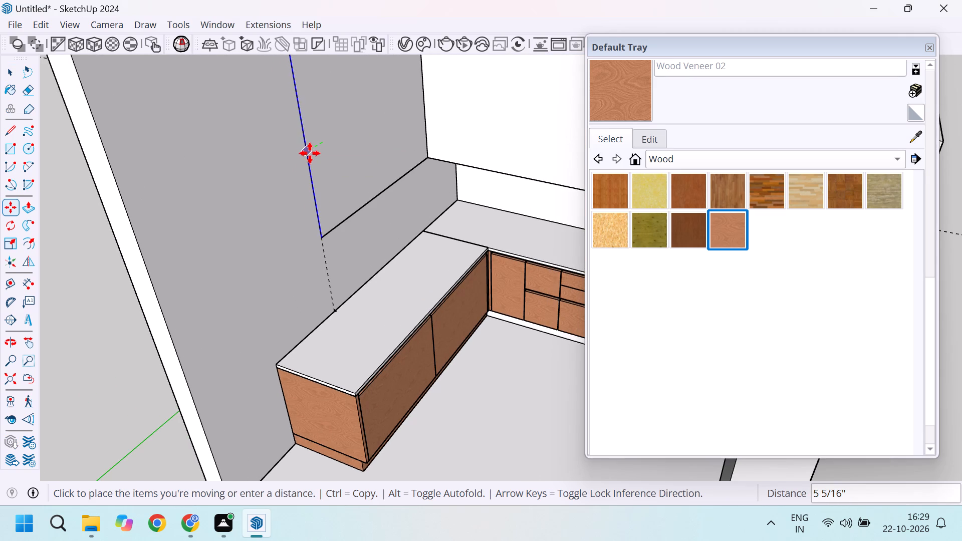
scroll(310, 153, up, 5)
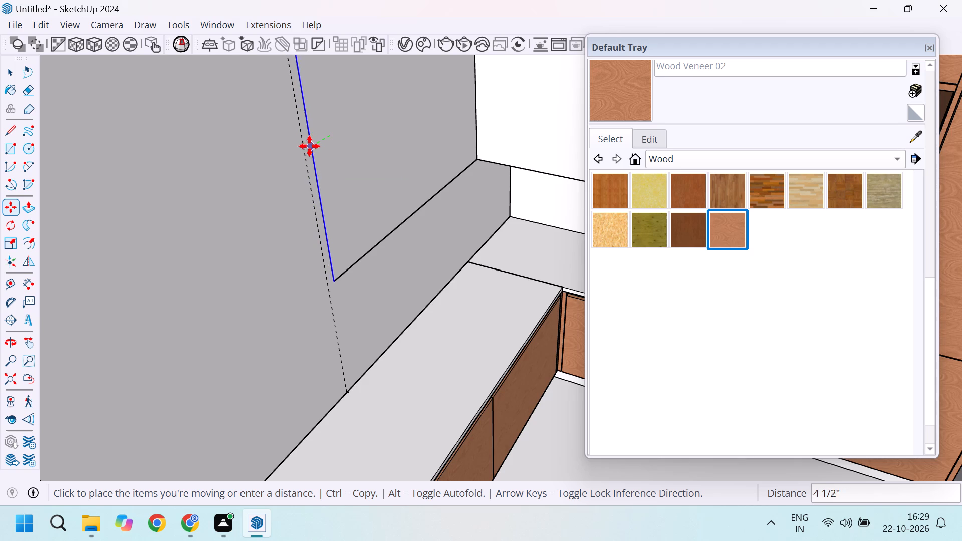
scroll(309, 146, up, 10)
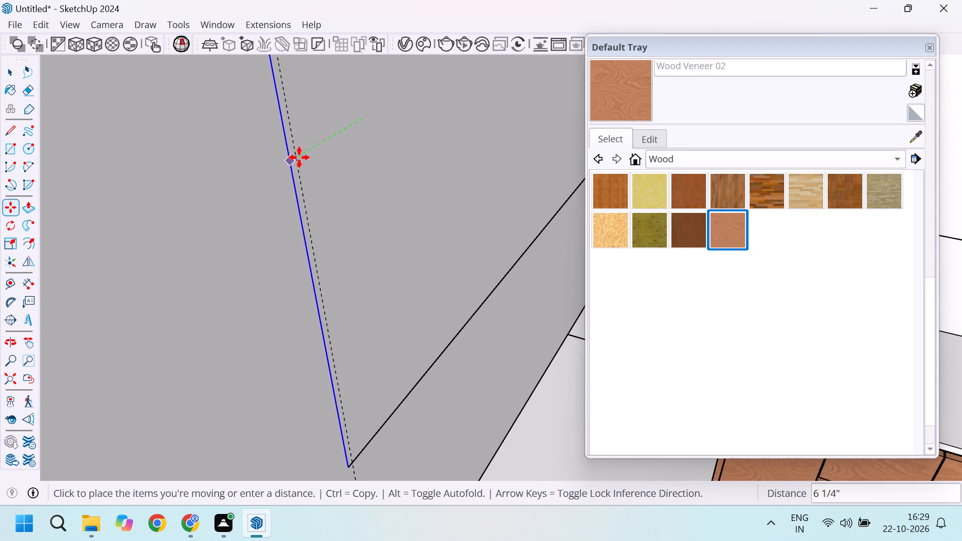
scroll(295, 154, up, 6)
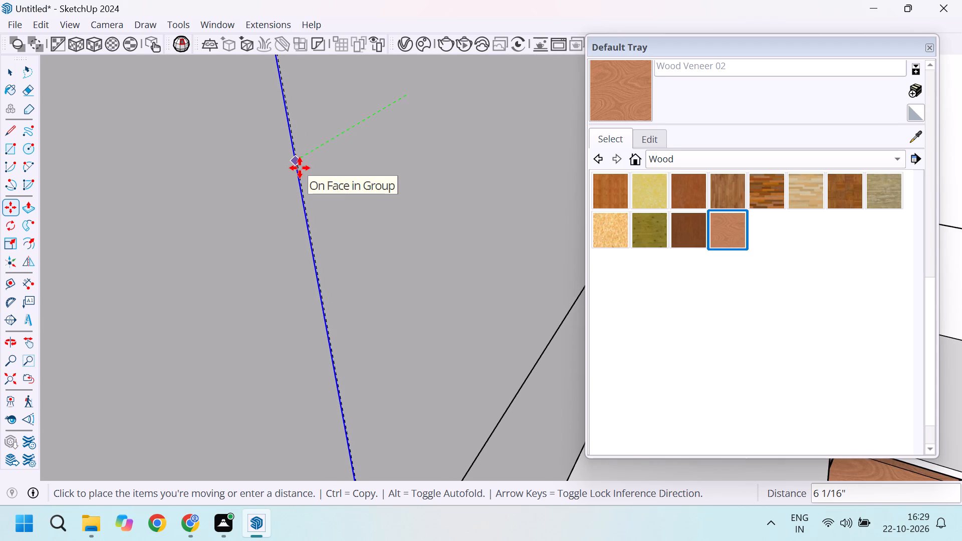
click(301, 165)
scroll(283, 222, down, 2)
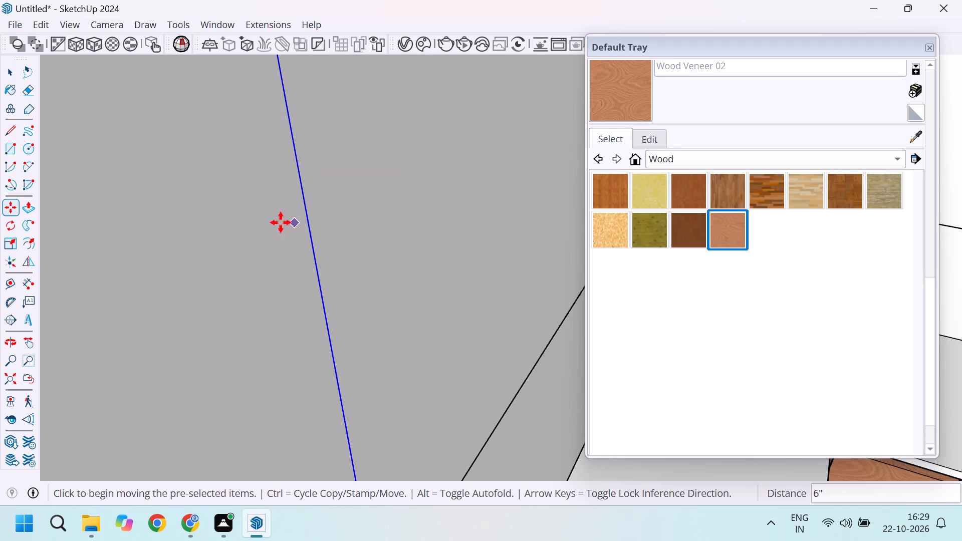
scroll(281, 222, down, 20)
scroll(281, 222, down, 8)
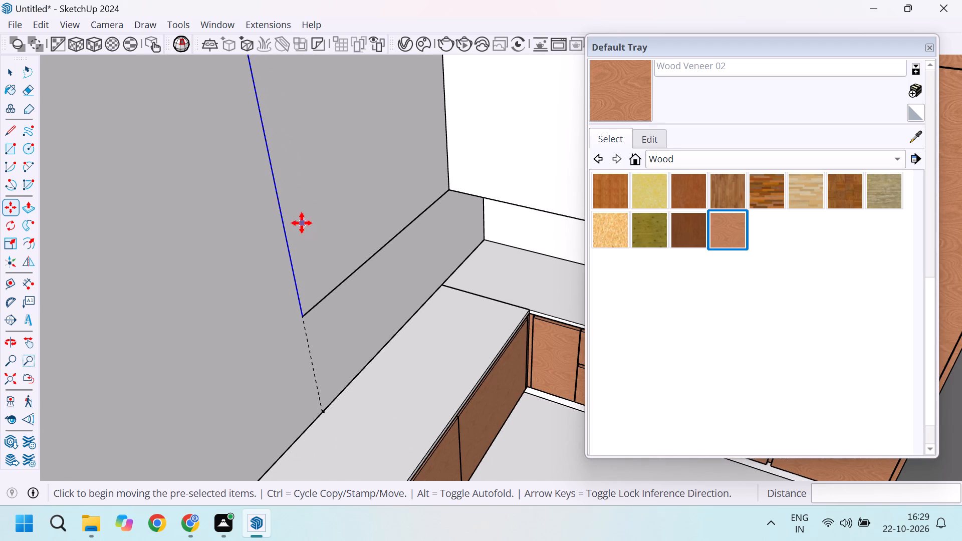
key(space)
scroll(310, 231, down, 5)
scroll(365, 119, down, 4)
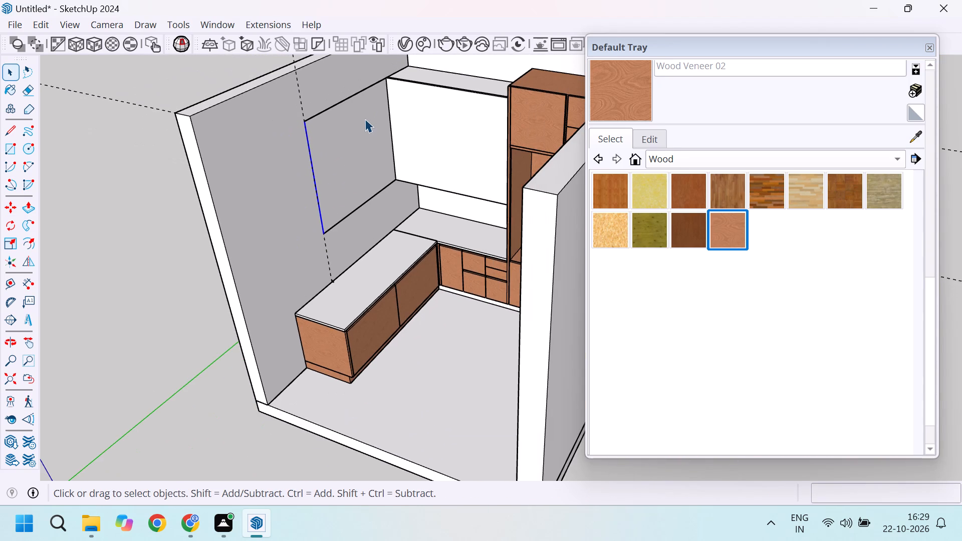
Measure the top edge of the side-wall rectangle from the upper cabinet's front corner using the Line tool.
key(l)
scroll(343, 78, up, 13)
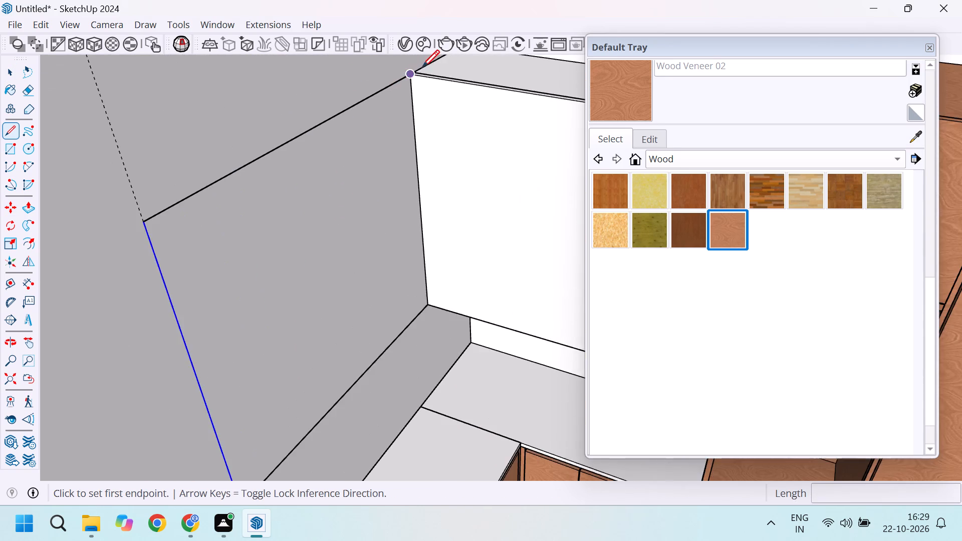
scroll(420, 67, up, 14)
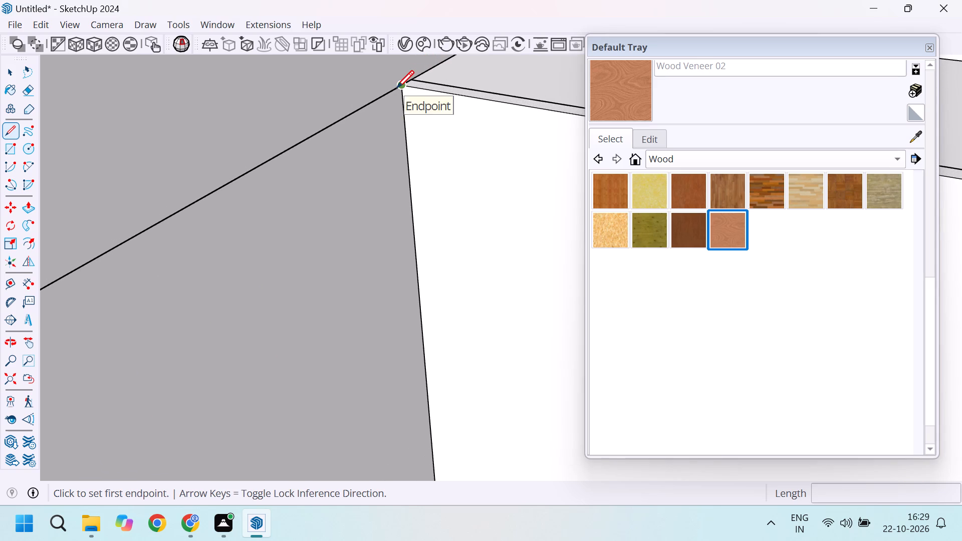
click(396, 88)
scroll(399, 88, down, 20)
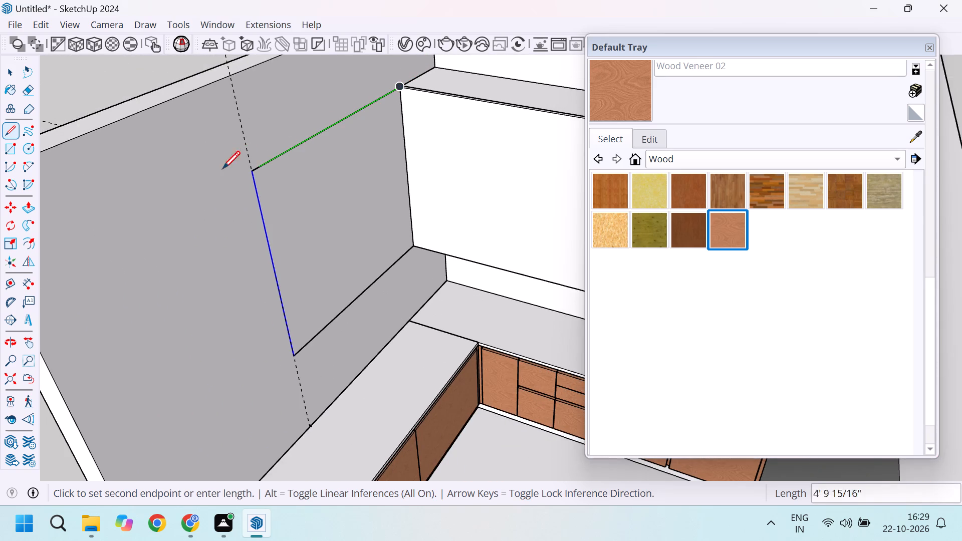
scroll(235, 171, up, 5)
key(Escape)
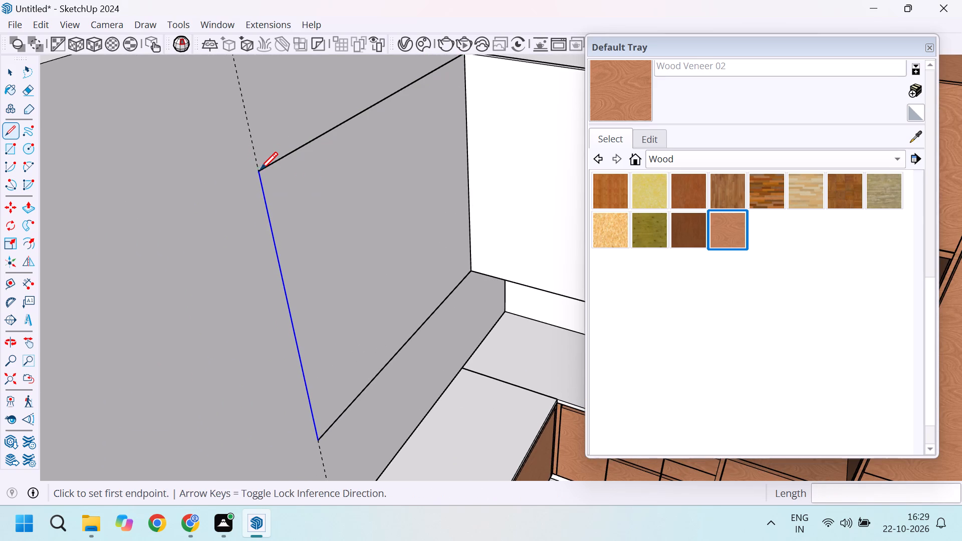
scroll(305, 183, down, 11)
key(space)
scroll(300, 191, down, 5)
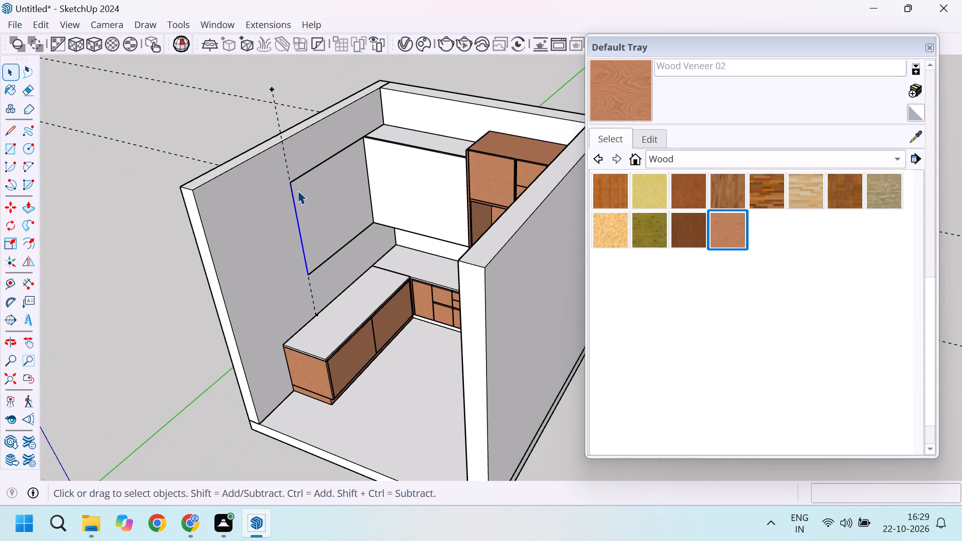
Push/Pull the side-wall rectangle out 1'5" to form the side upper cabinet block.
scroll(355, 161, up, 6)
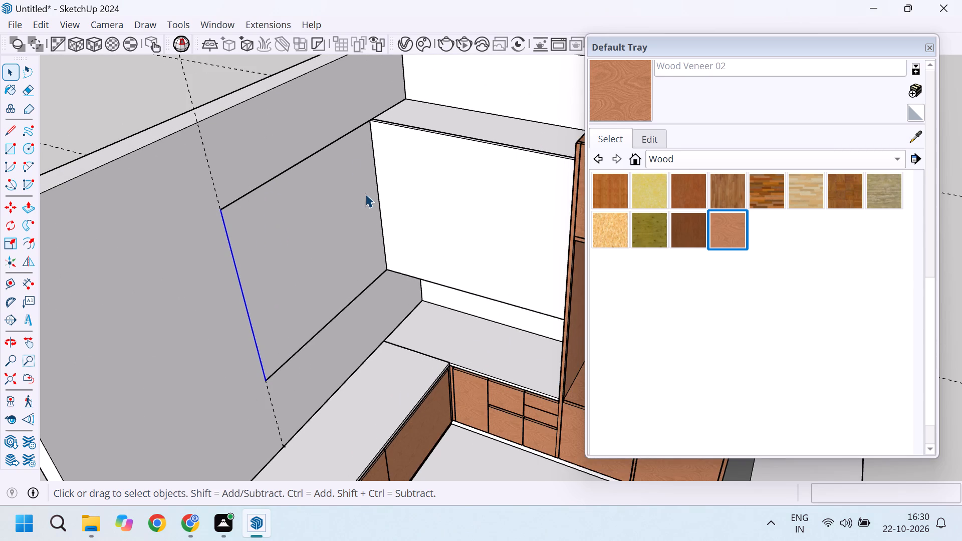
scroll(362, 195, down, 3)
scroll(360, 195, up, 4)
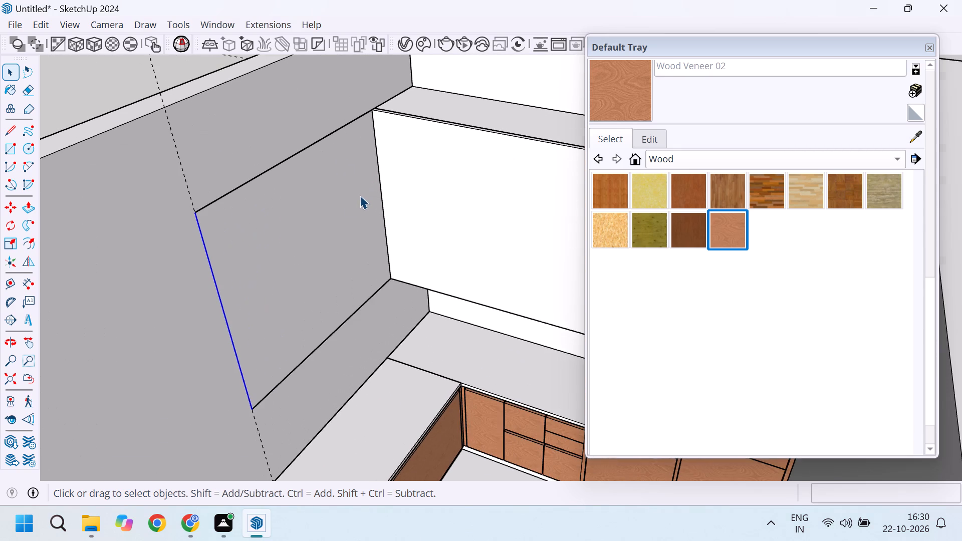
key(p)
click(301, 218)
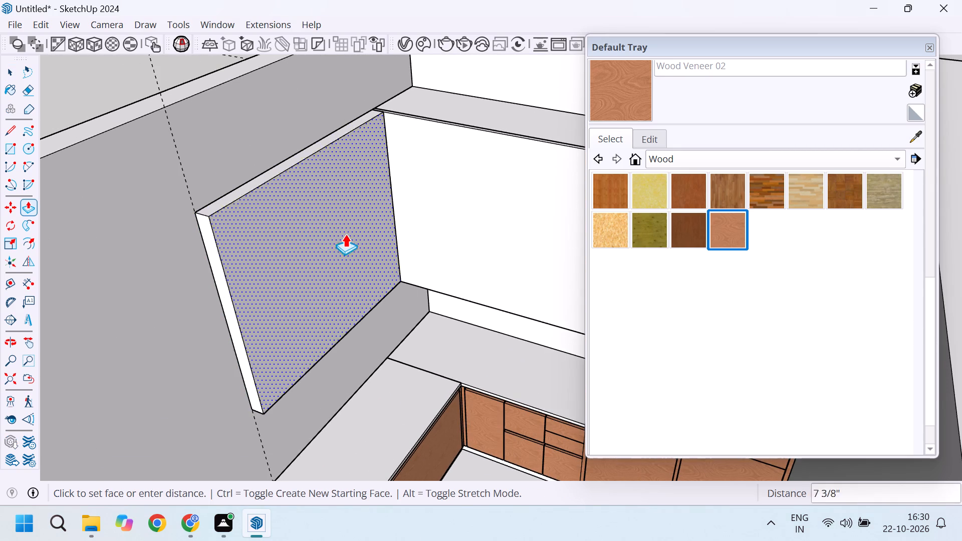
text(1'5)
key(Return)
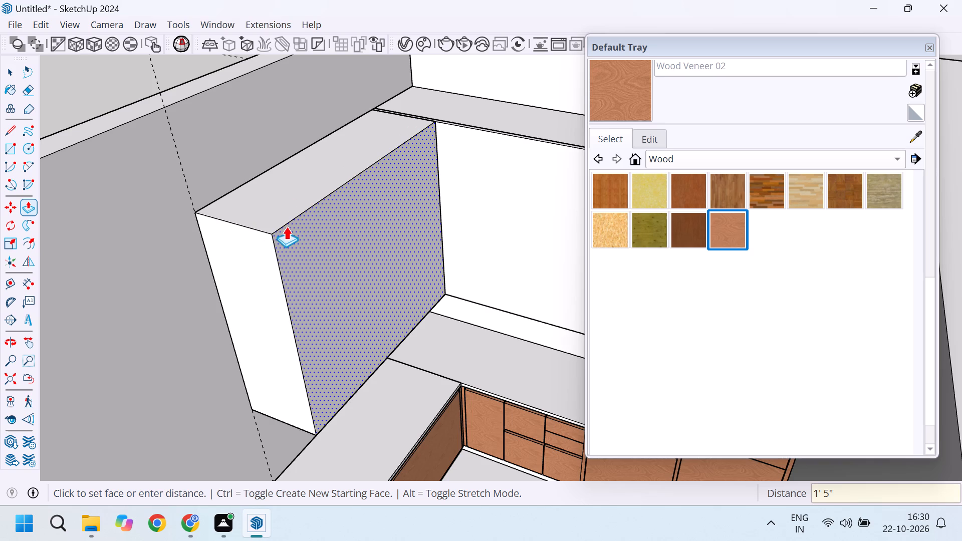
Select the whole side-wall upper cabinet block and make it a group.
middle_drag(437, 133, 465, 80)
scroll(420, 121, up, 9)
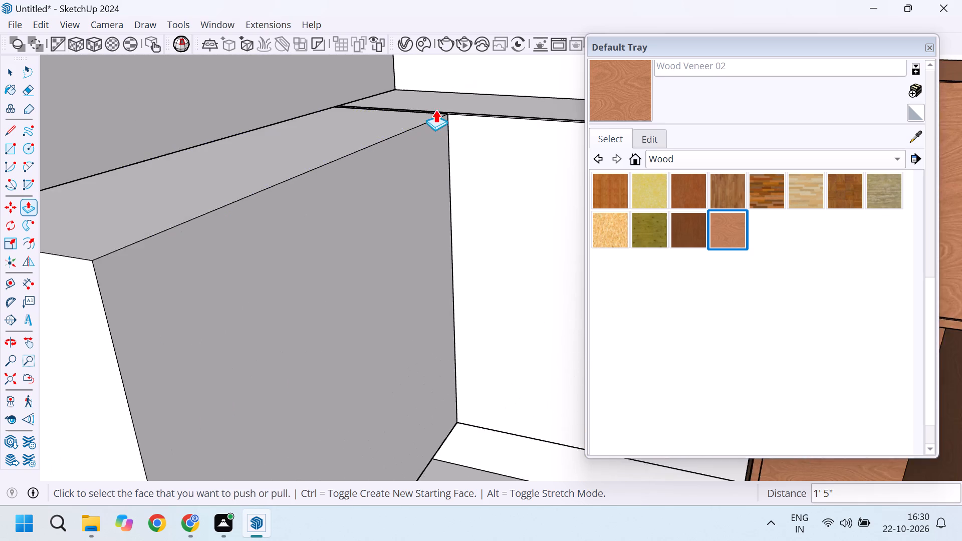
scroll(435, 110, up, 16)
scroll(353, 181, down, 13)
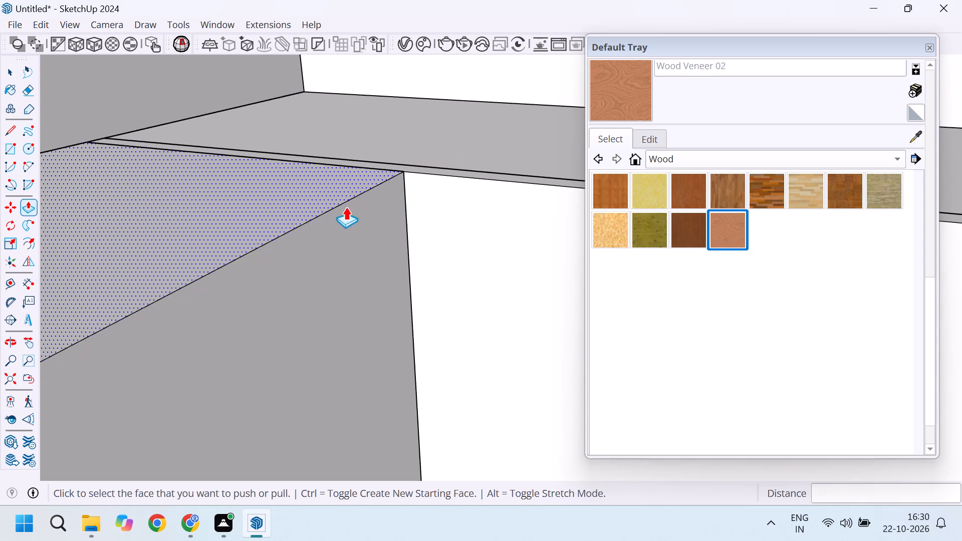
scroll(346, 207, down, 12)
key(space)
scroll(315, 264, down, 7)
triple_click(315, 264)
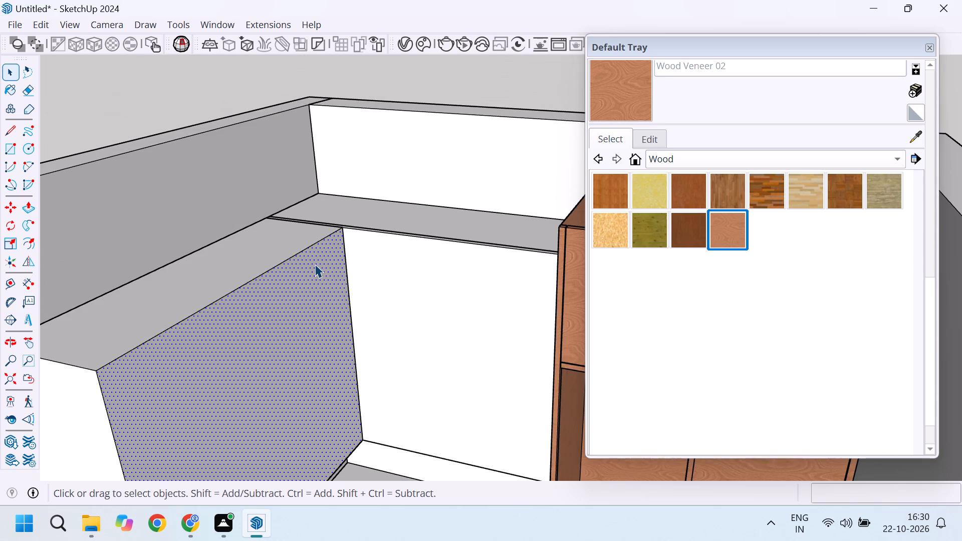
click(315, 265)
scroll(315, 265, down, 12)
right_click(265, 305)
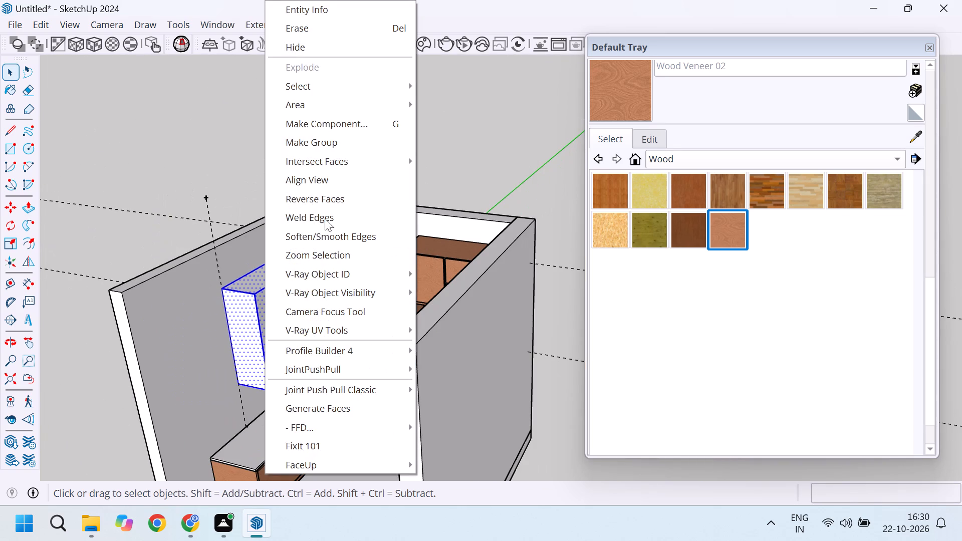
click(348, 141)
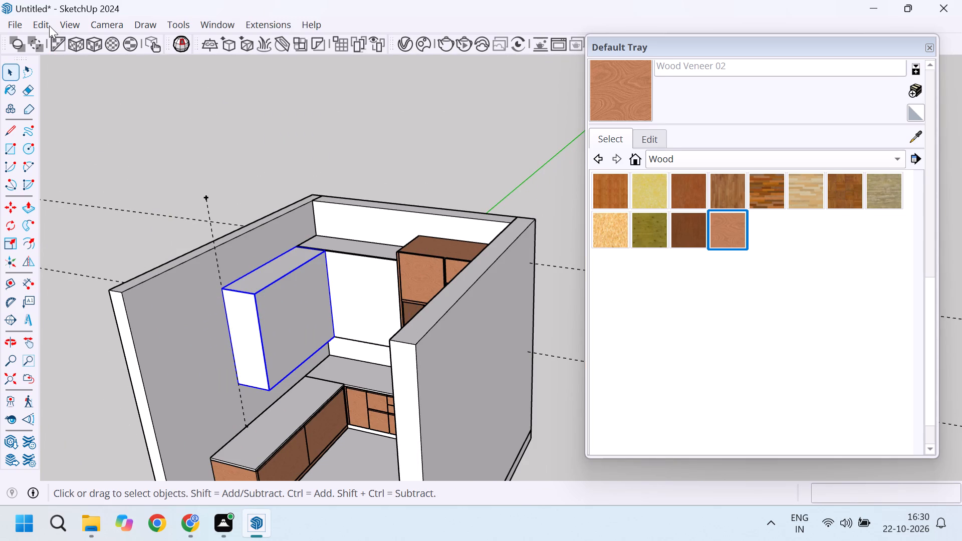
Delete all guides from the model.
click(49, 26)
click(95, 175)
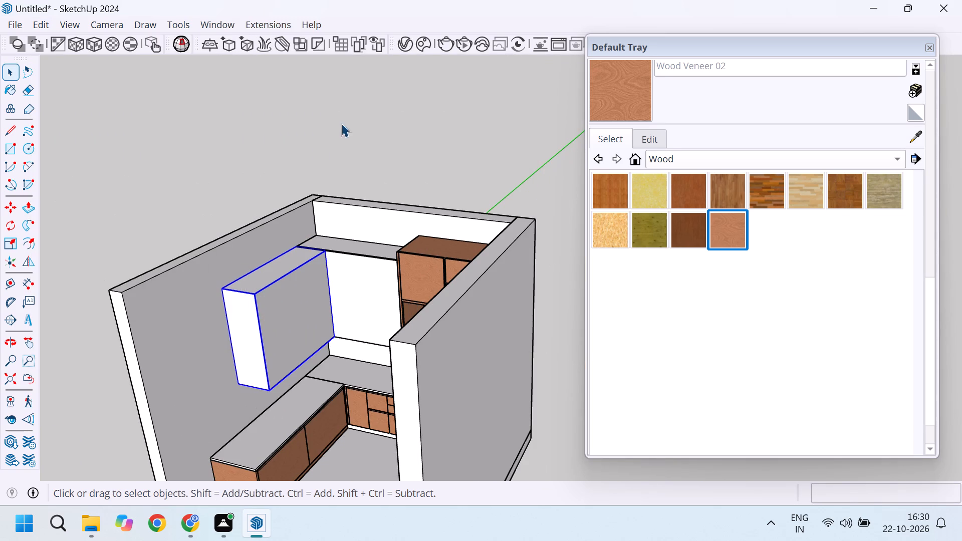
Examine the corner where the side-wall upper cabinet meets the back-wall upper cabinet, and the overall kitchen layout.
scroll(305, 255, up, 9)
scroll(323, 295, up, 3)
scroll(365, 257, up, 3)
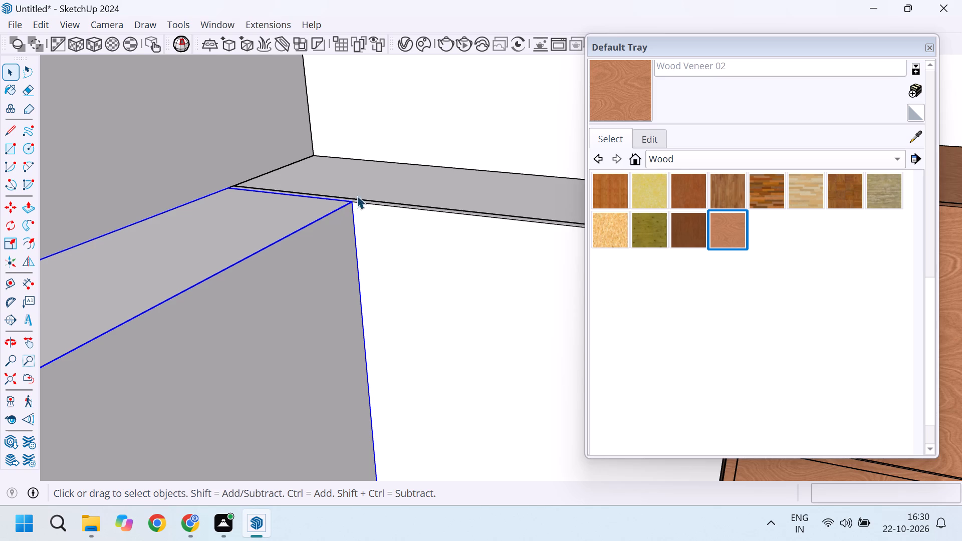
scroll(347, 182, down, 3)
middle_drag(319, 194, 370, 319)
scroll(332, 289, up, 10)
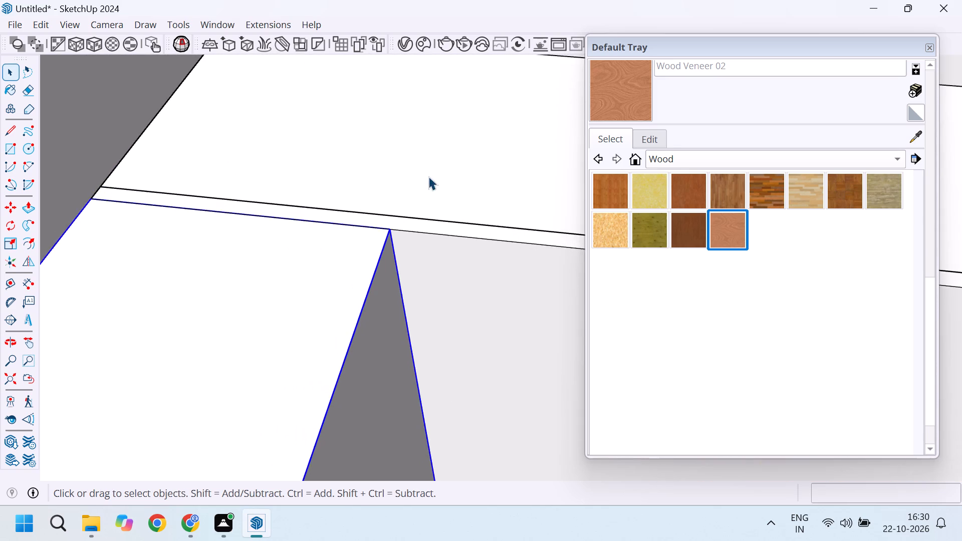
scroll(428, 176, down, 14)
scroll(356, 202, up, 8)
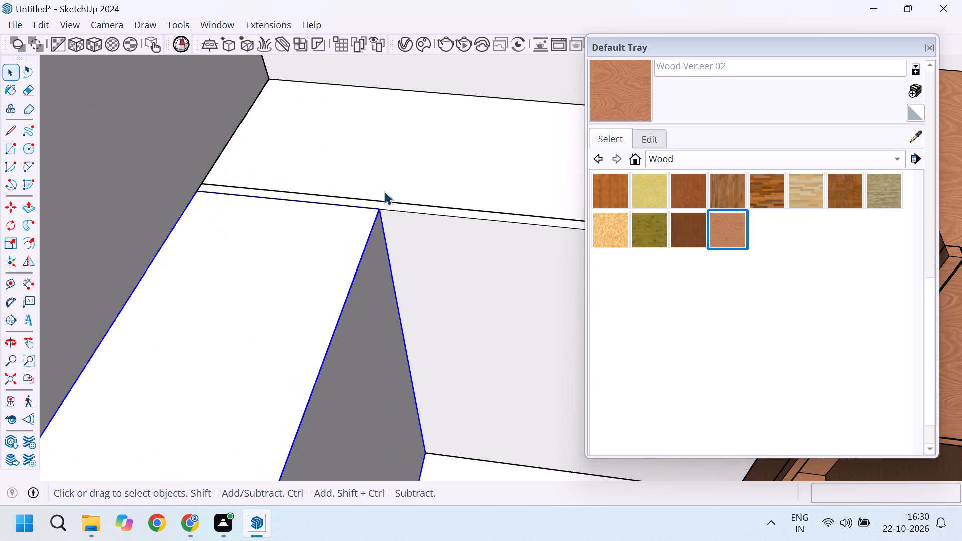
scroll(327, 188, down, 2)
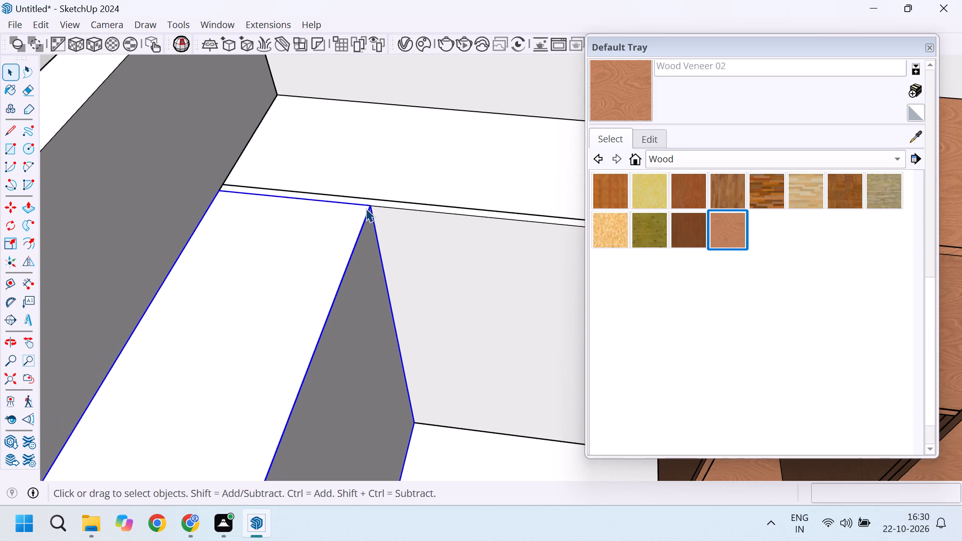
scroll(361, 208, up, 2)
scroll(310, 172, down, 2)
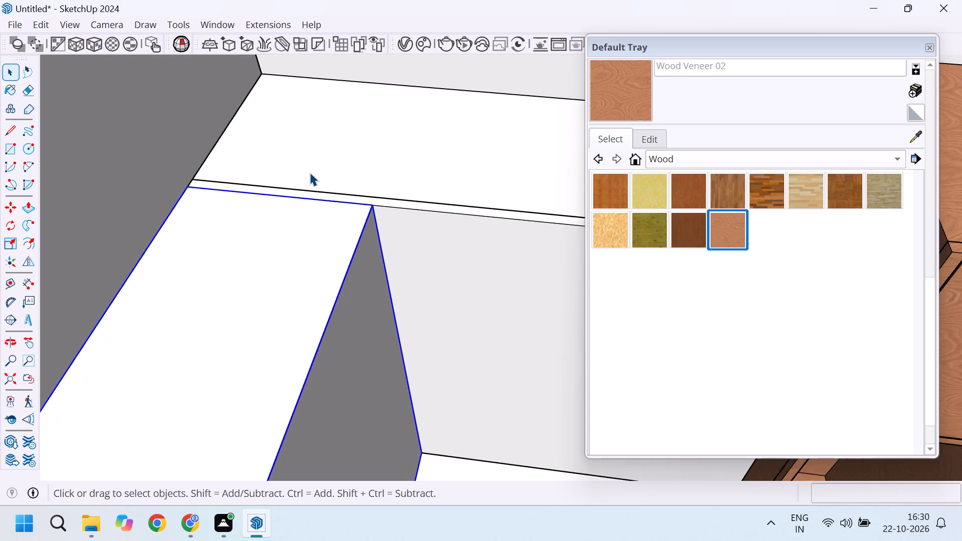
scroll(310, 172, down, 13)
middle_drag(308, 269, 311, 151)
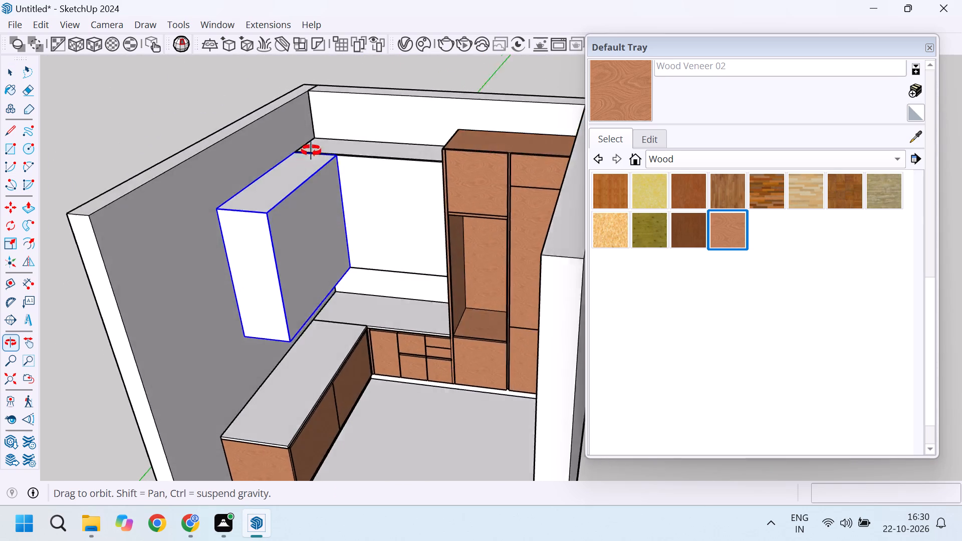
middle_drag(311, 151, 319, 141)
scroll(322, 145, up, 12)
scroll(297, 169, down, 10)
middle_drag(314, 212, 333, 130)
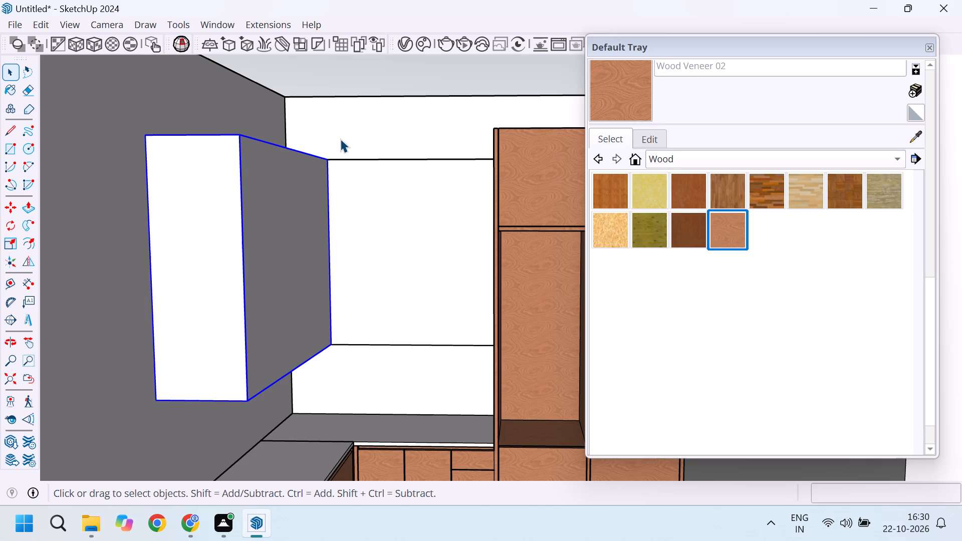
scroll(340, 140, down, 4)
middle_drag(379, 149, 393, 160)
scroll(392, 162, up, 3)
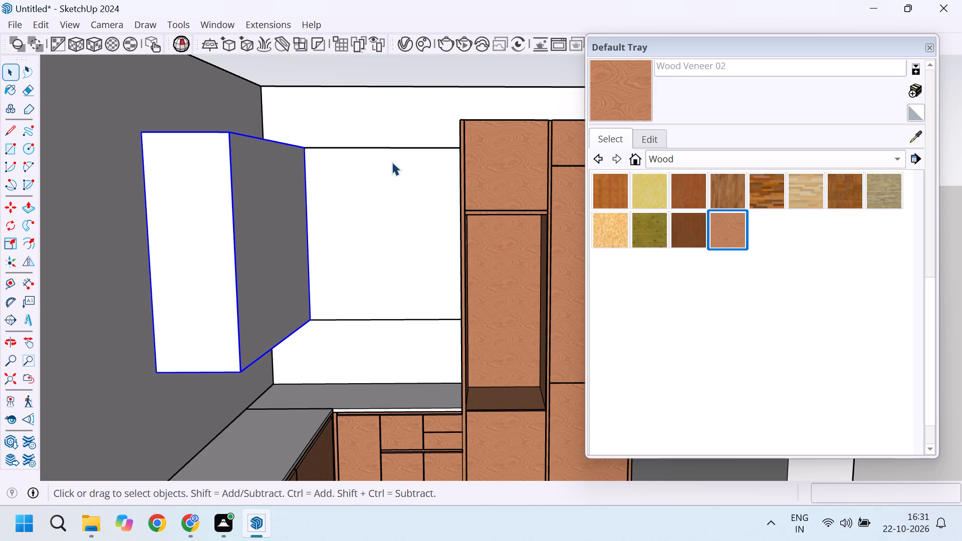
scroll(334, 154, down, 5)
scroll(353, 128, up, 2)
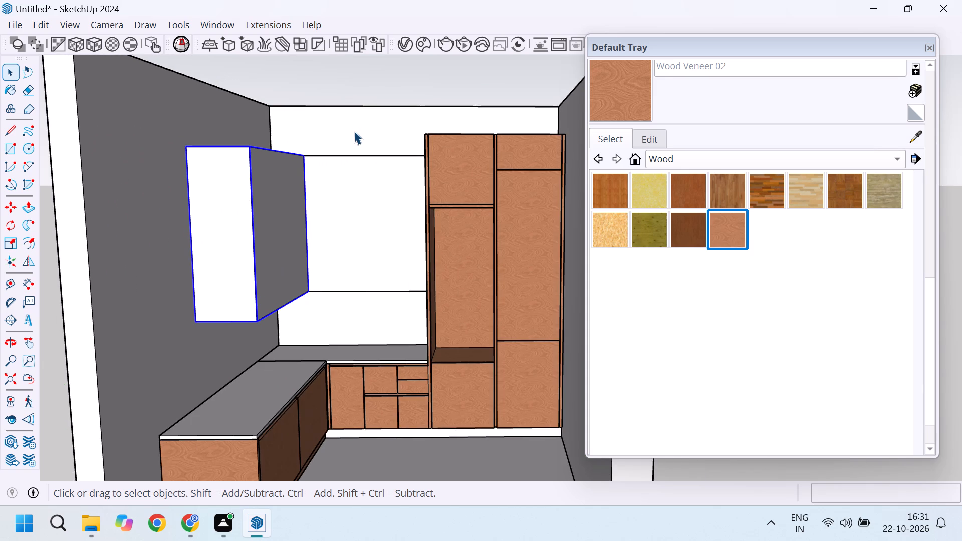
Open the side-wall upper cabinet group for editing.
scroll(289, 173, down, 2)
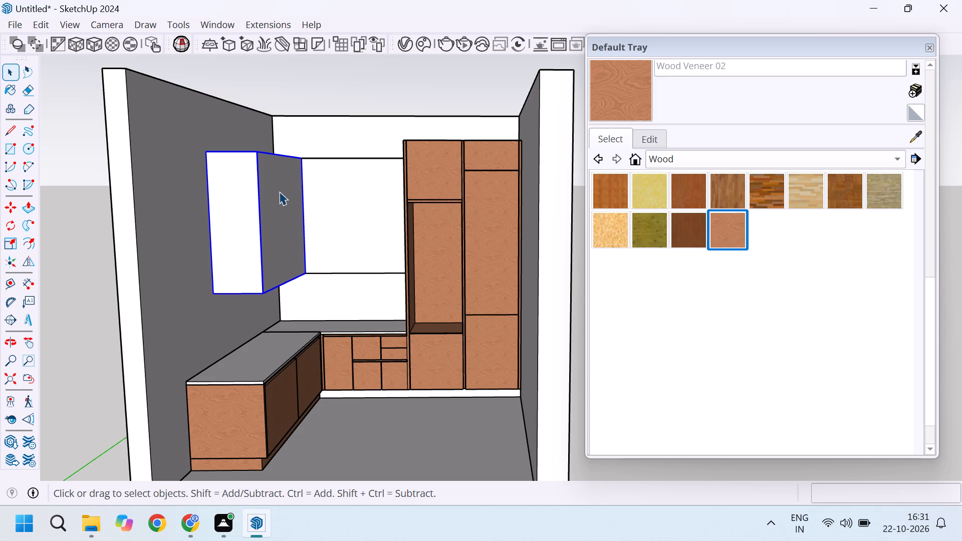
scroll(276, 189, down, 4)
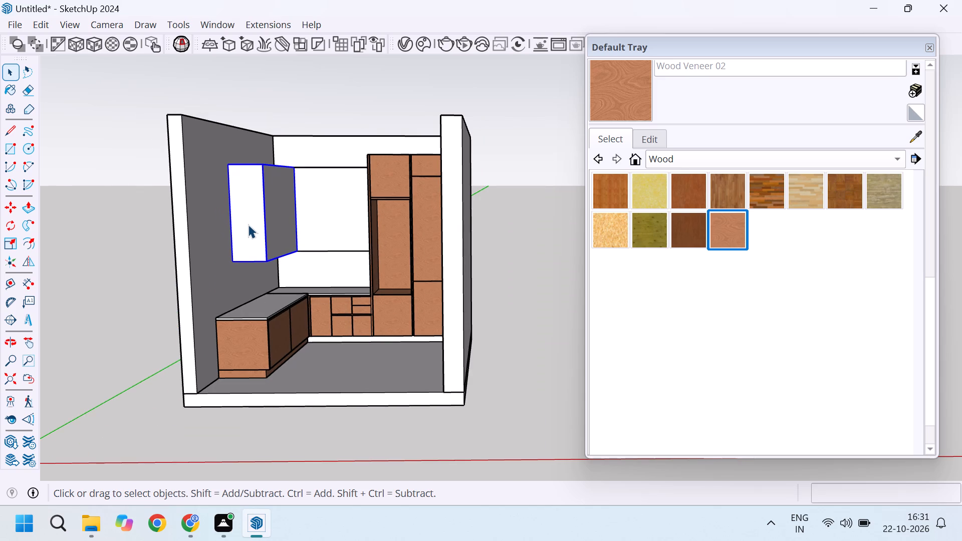
scroll(228, 231, down, 4)
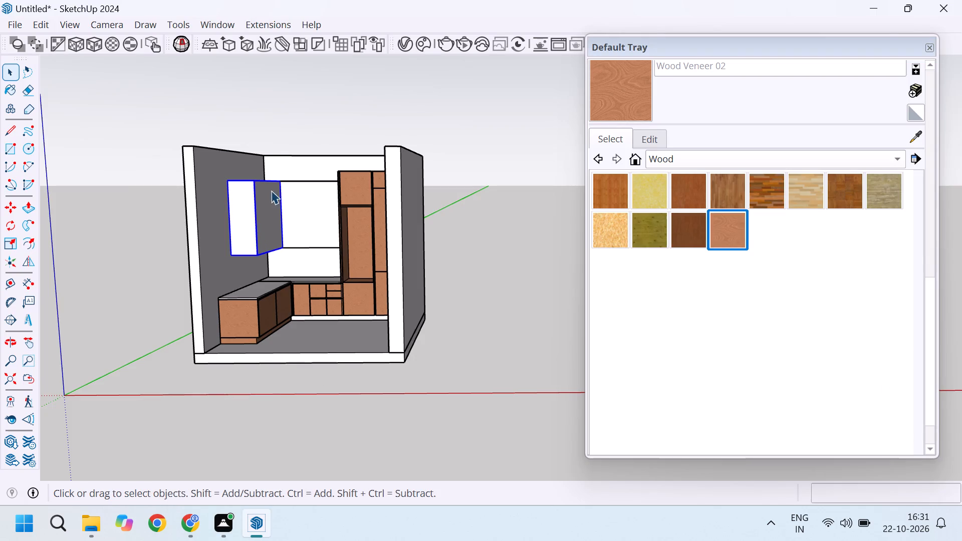
scroll(257, 170, up, 4)
middle_drag(299, 222, 266, 244)
scroll(299, 222, up, 1)
scroll(256, 211, up, 4)
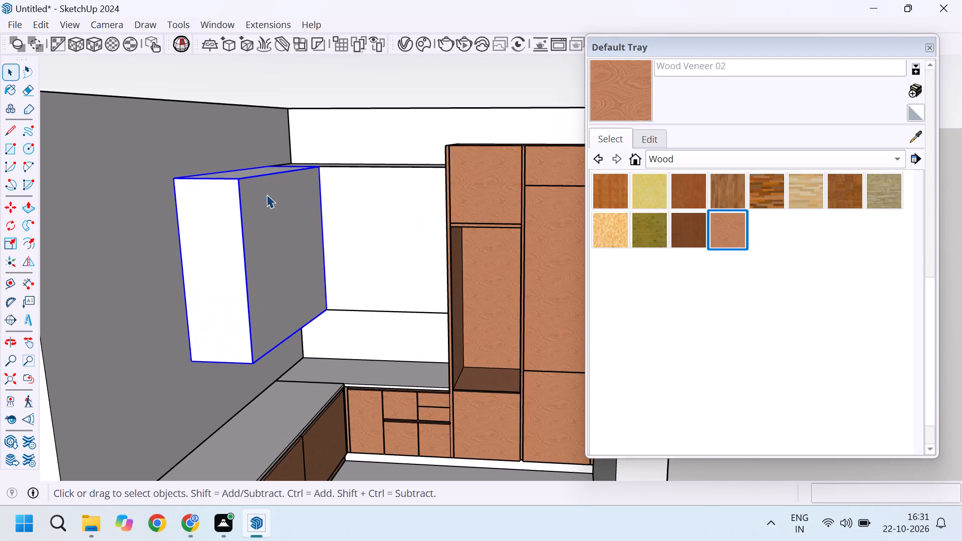
middle_drag(319, 175, 354, 240)
scroll(301, 189, up, 5)
scroll(305, 231, up, 4)
scroll(285, 244, down, 4)
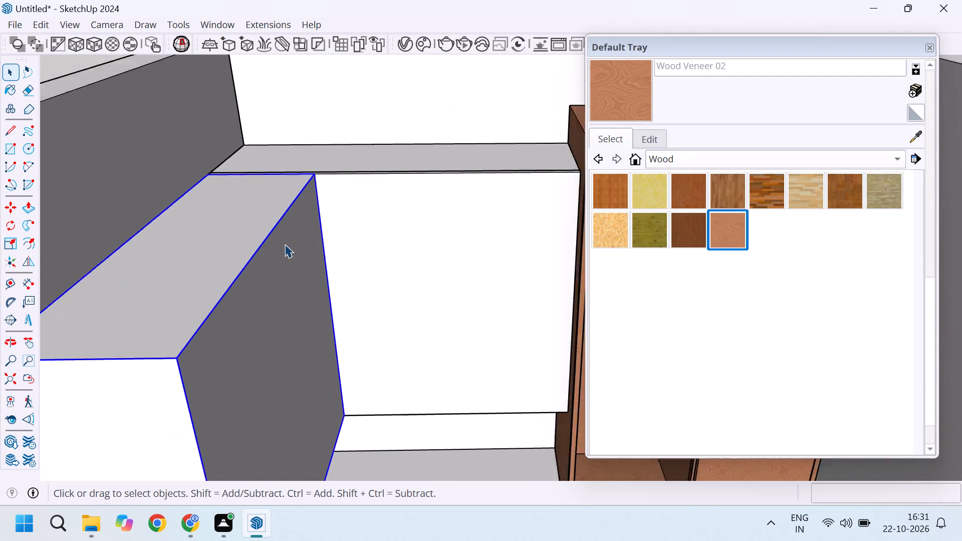
scroll(285, 244, down, 6)
scroll(224, 298, up, 4)
double_click(274, 305)
scroll(265, 270, down, 3)
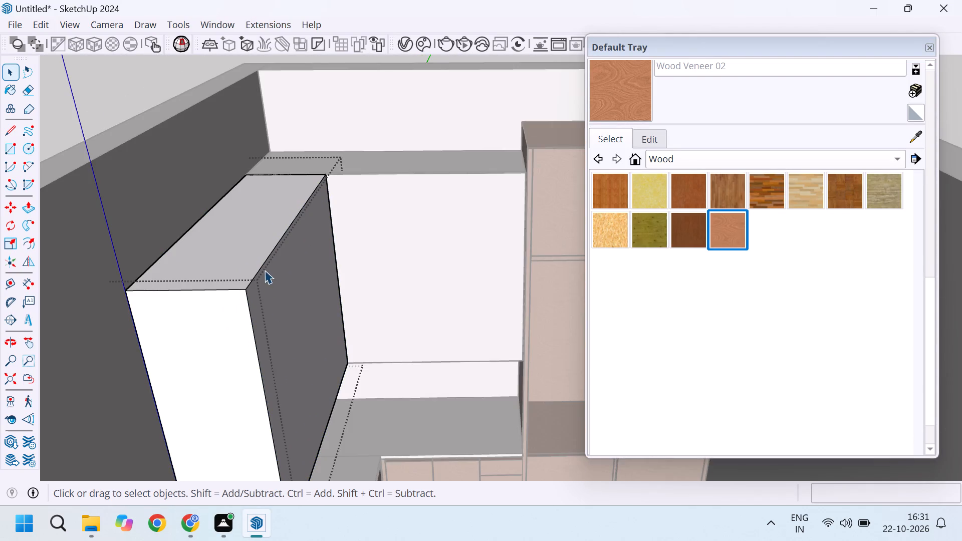
scroll(247, 284, up, 5)
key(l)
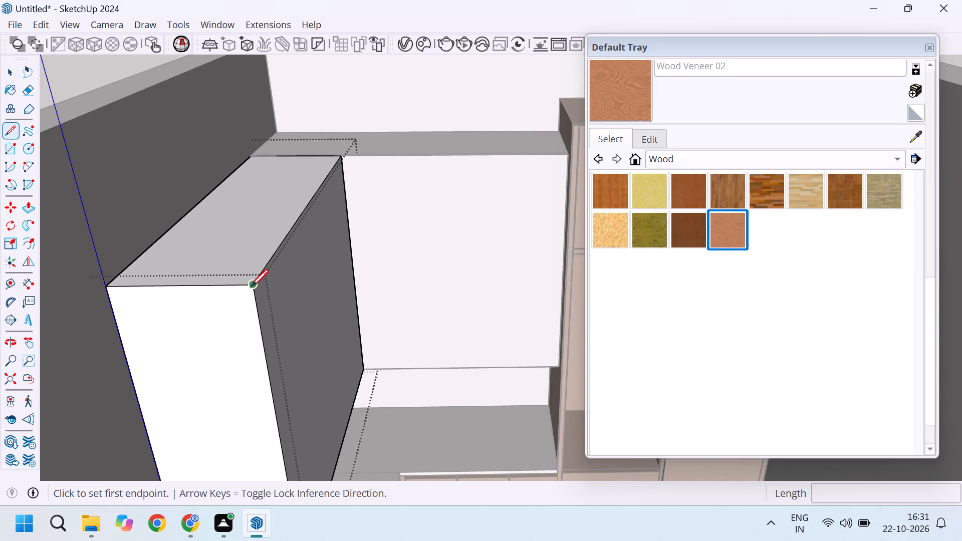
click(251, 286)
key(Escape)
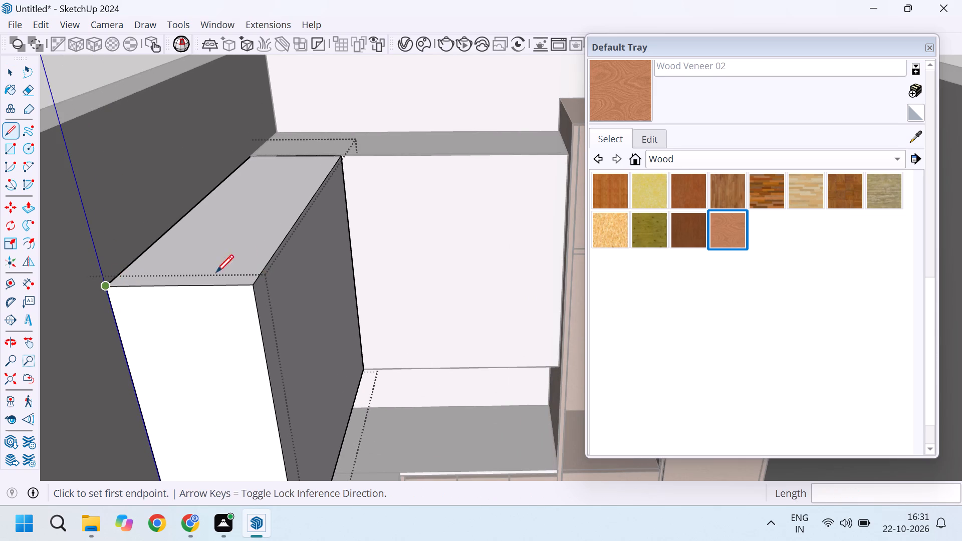
Copy the front face of the side-wall upper cabinet block and paste it in place outside the group.
scroll(241, 262, down, 4)
scroll(293, 293, up, 3)
key(space)
scroll(295, 293, down, 3)
click(295, 293)
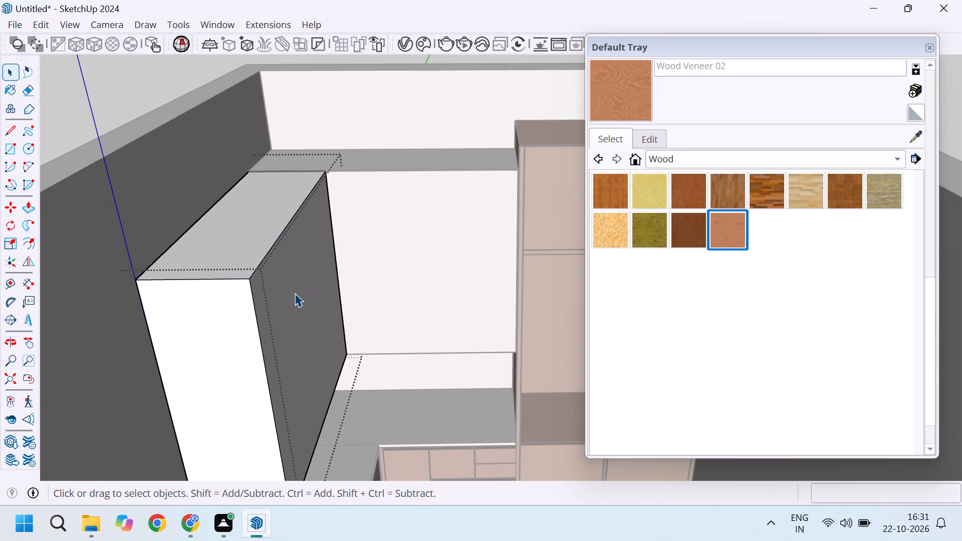
key(ctrl+c)
scroll(295, 293, down, 4)
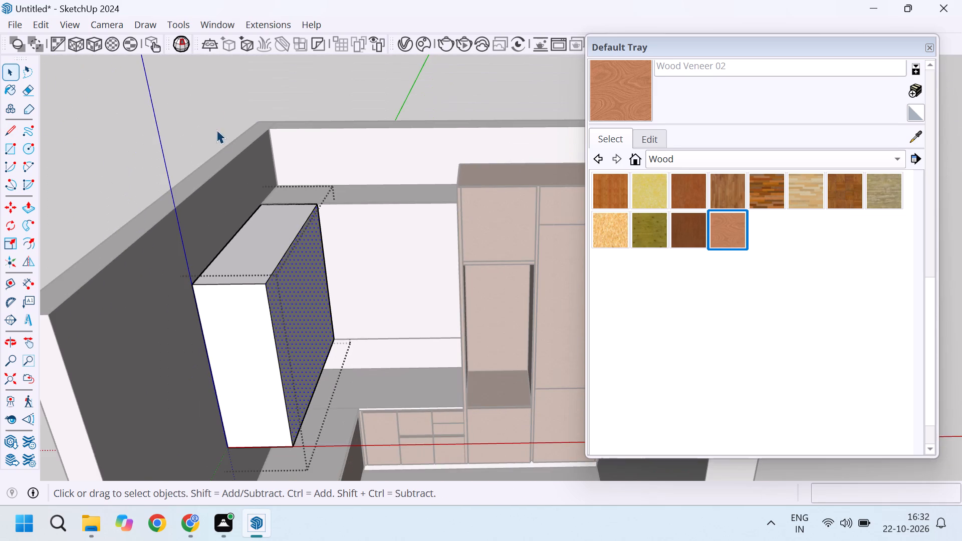
click(212, 108)
click(39, 22)
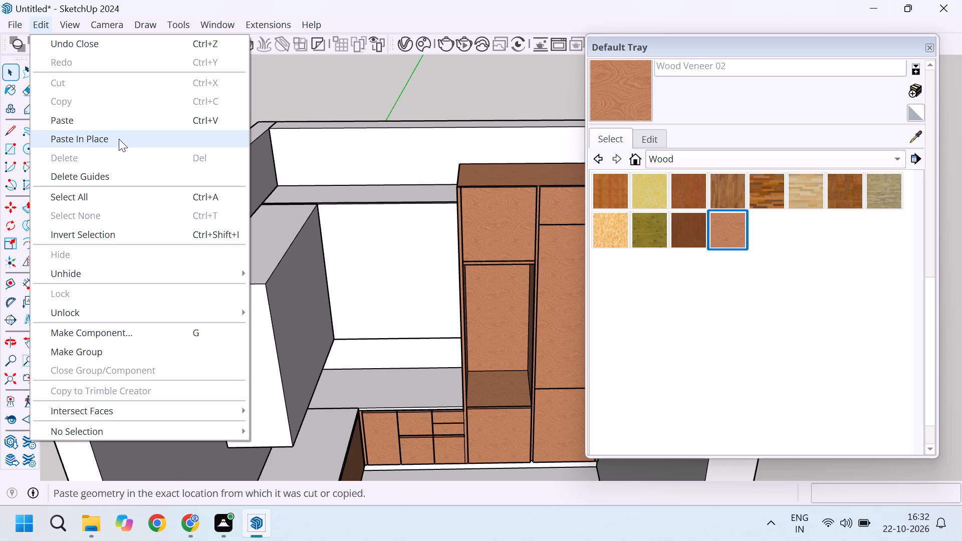
click(119, 141)
Push/Pull the pasted face out 1" to form the front panel of the side-wall upper cabinet.
scroll(312, 281, up, 4)
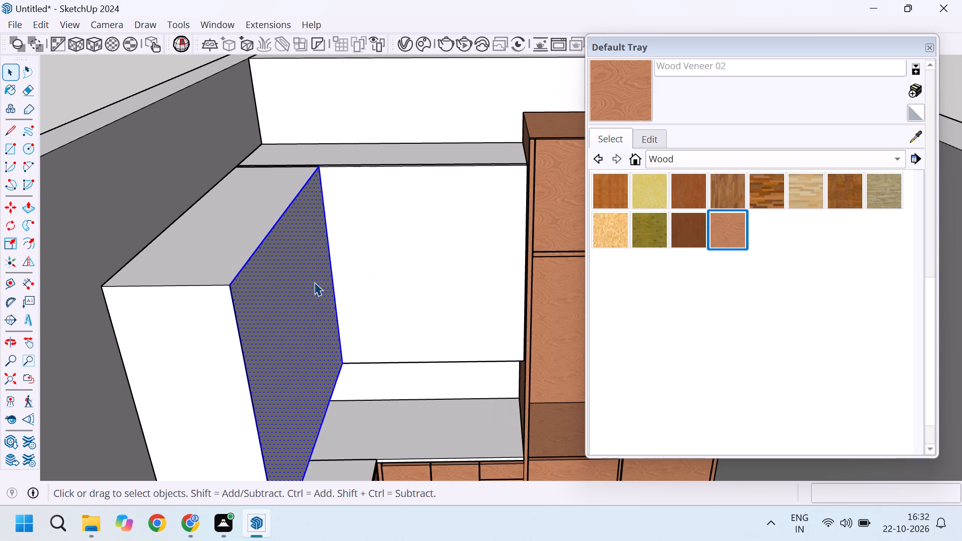
key(p)
click(297, 288)
key(1)
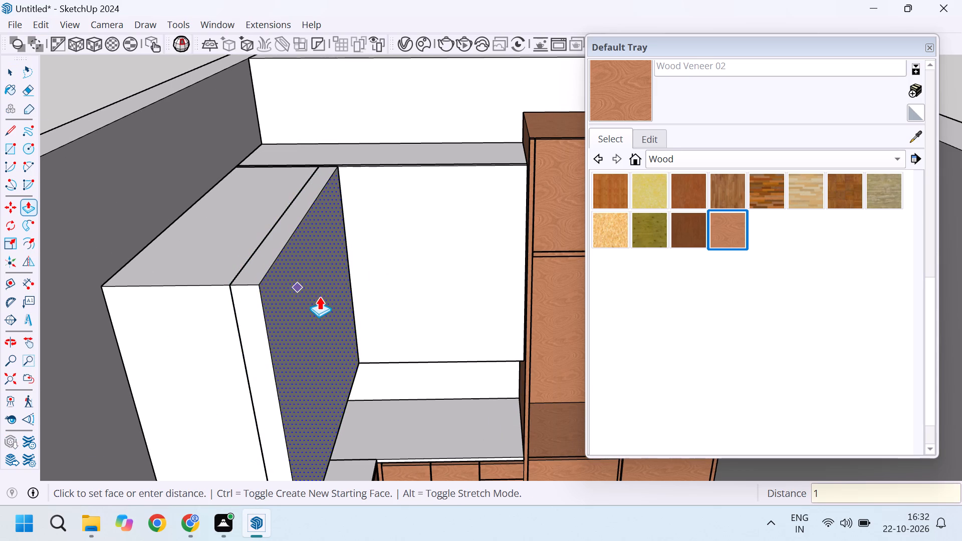
key(Return)
Select the whole 1" front panel of the side-wall upper cabinet and make it a group.
key(space)
triple_click(306, 297)
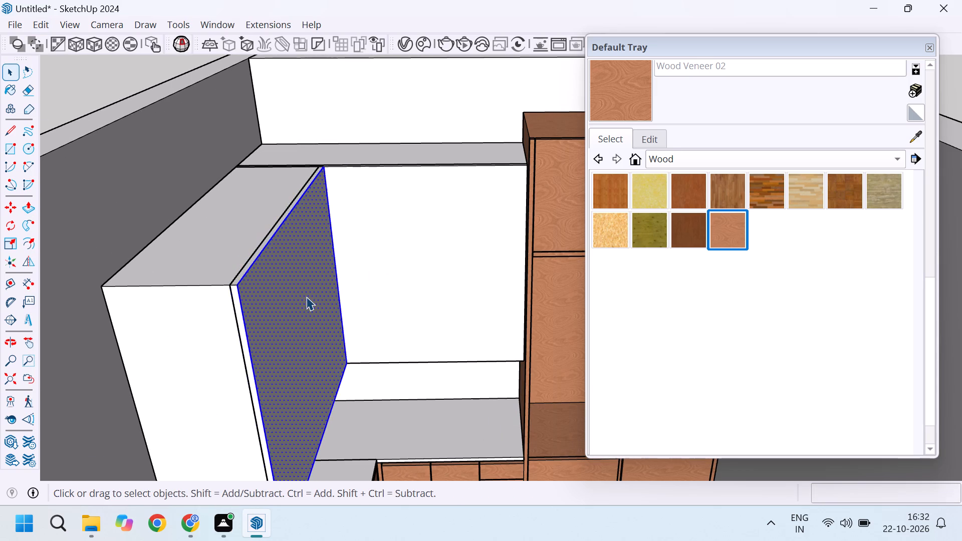
right_click(306, 297)
click(375, 139)
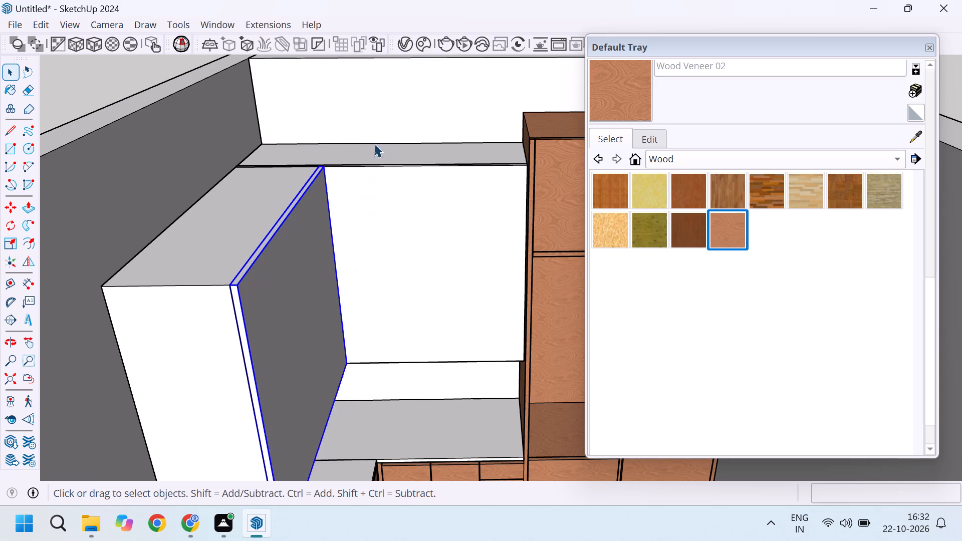
Examine the corner where the side-wall front panel meets the back-wall upper cabinet, from above and below.
scroll(299, 243, down, 5)
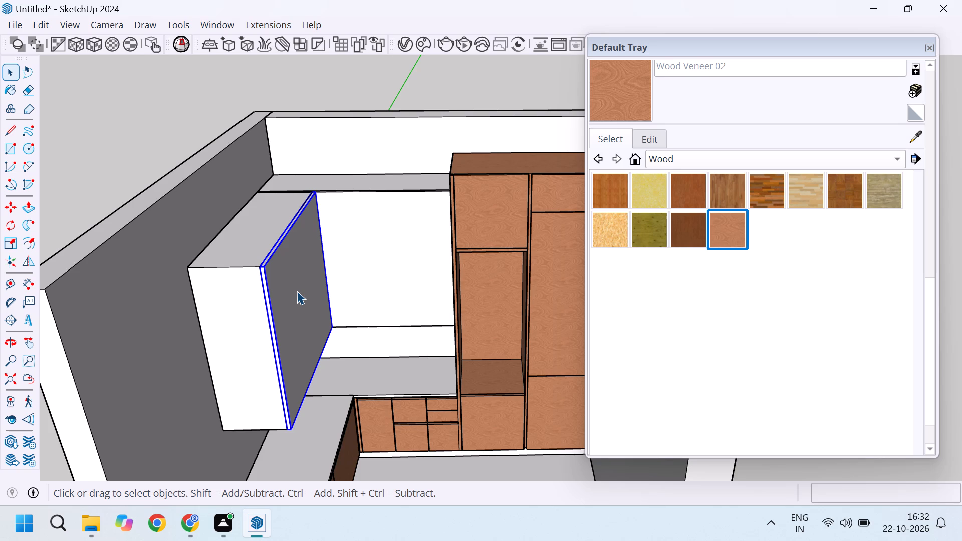
scroll(270, 262, up, 3)
scroll(295, 287, down, 2)
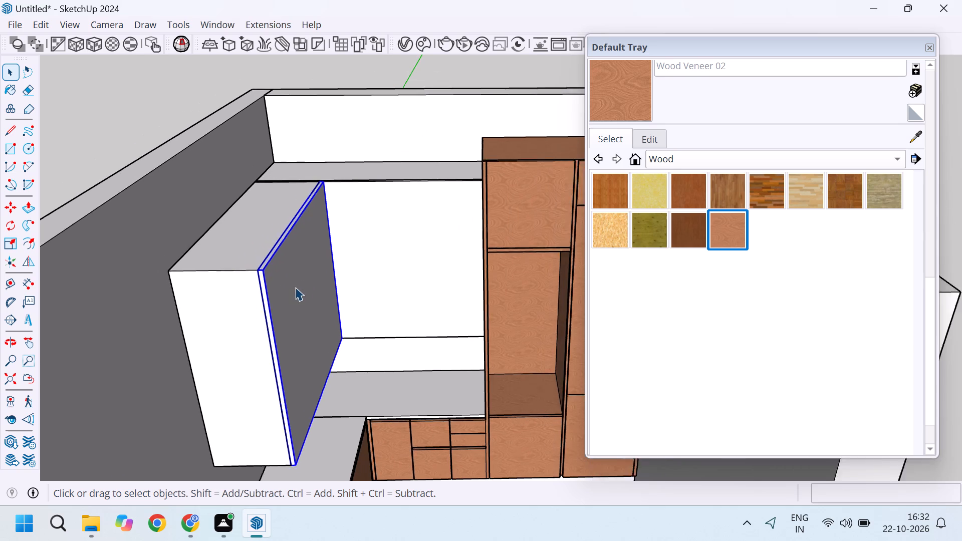
scroll(295, 287, down, 4)
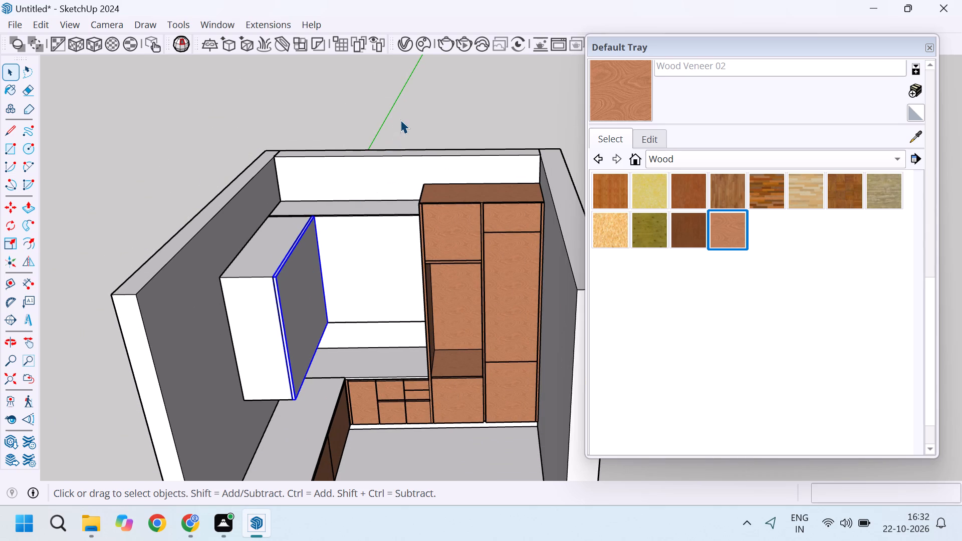
click(400, 120)
scroll(274, 245, up, 15)
scroll(240, 303, down, 6)
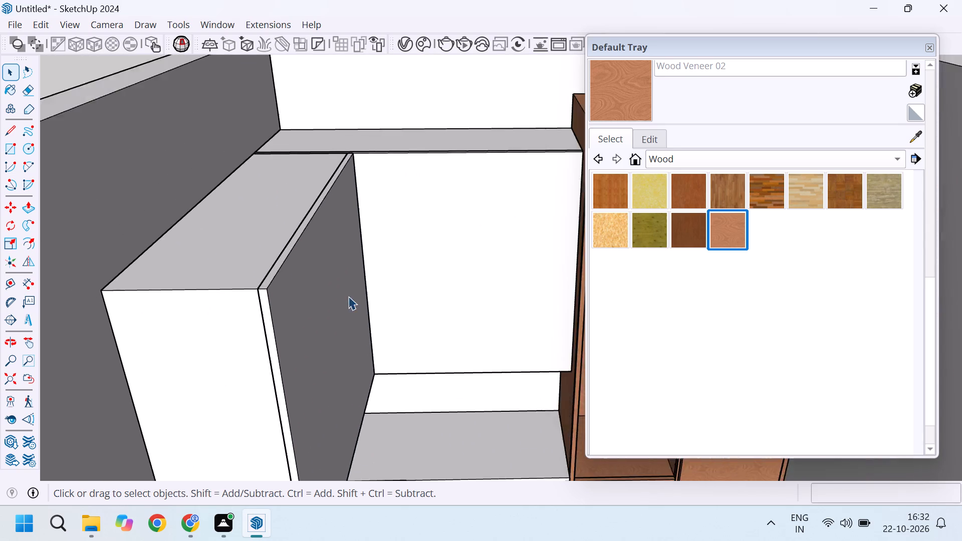
middle_drag(376, 282, 330, 293)
scroll(386, 203, up, 5)
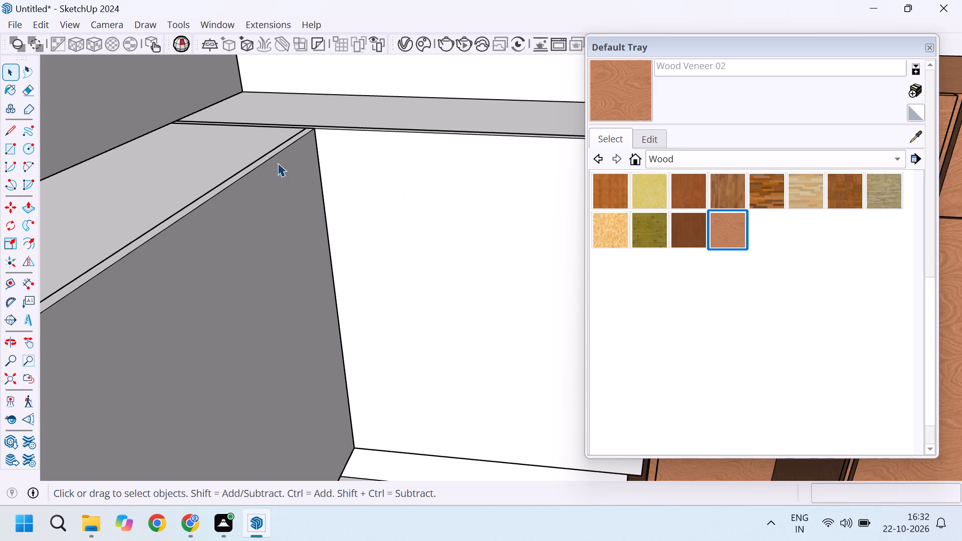
scroll(259, 169, down, 5)
scroll(320, 234, down, 5)
middle_drag(369, 315, 463, 247)
middle_drag(420, 322, 406, 317)
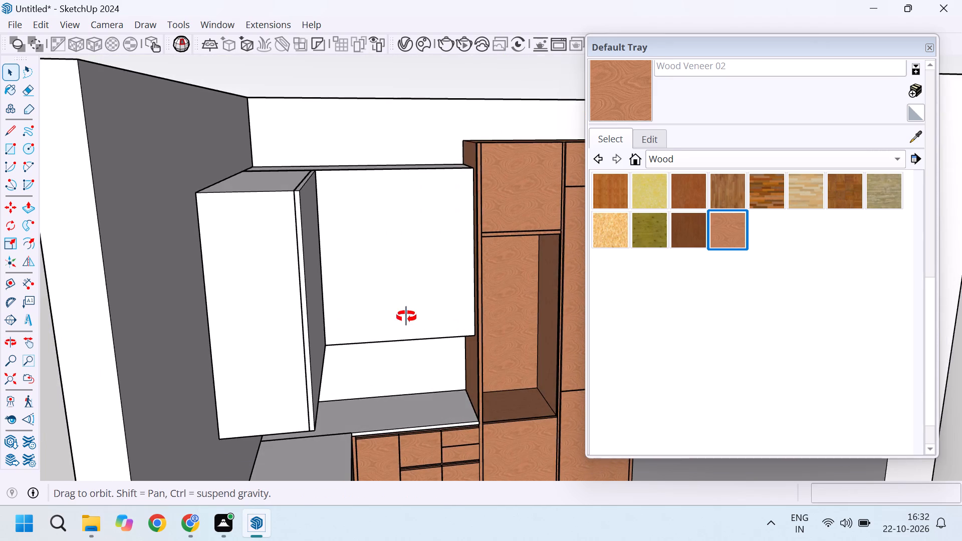
middle_drag(406, 317, 400, 254)
scroll(421, 363, up, 4)
scroll(406, 361, down, 3)
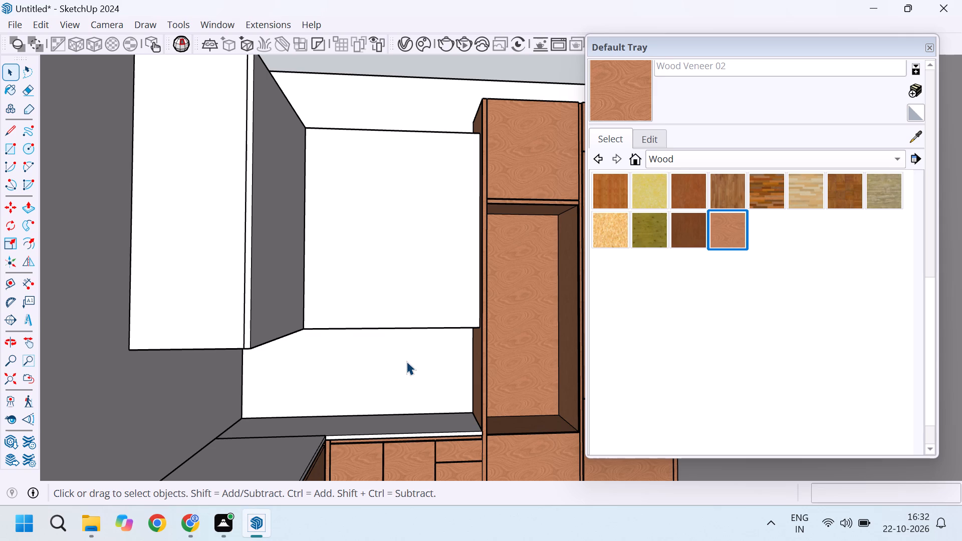
scroll(406, 361, down, 3)
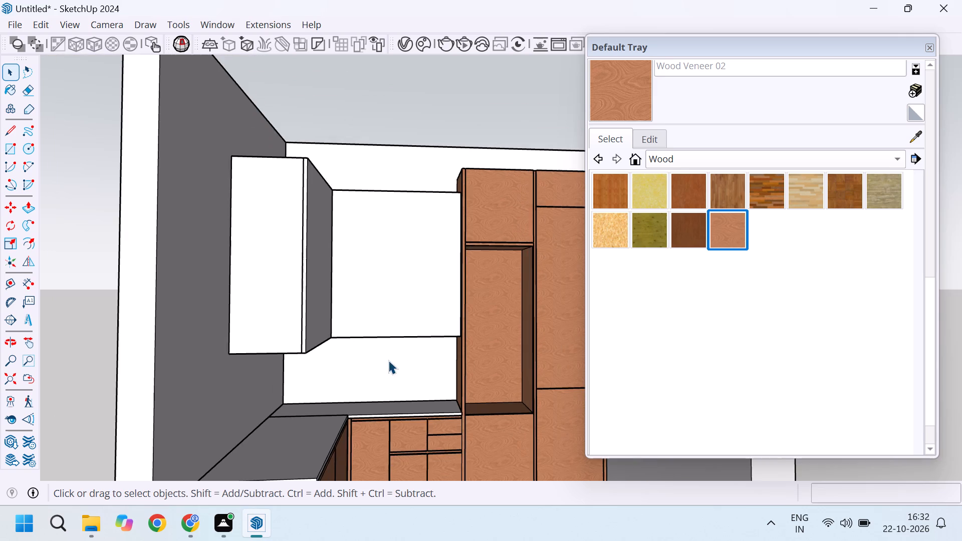
scroll(375, 355, down, 1)
middle_drag(343, 364, 334, 379)
scroll(333, 397, up, 4)
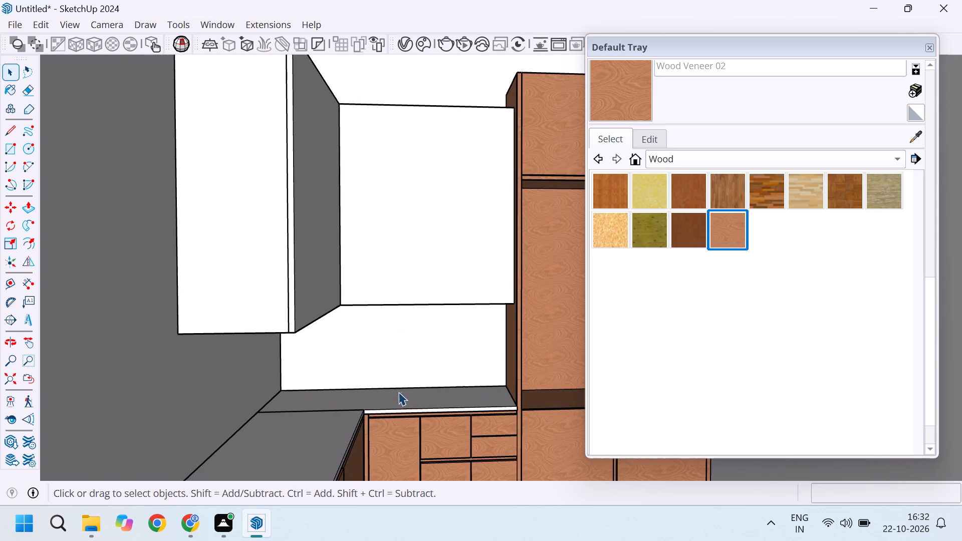
scroll(402, 392, down, 3)
scroll(418, 317, up, 3)
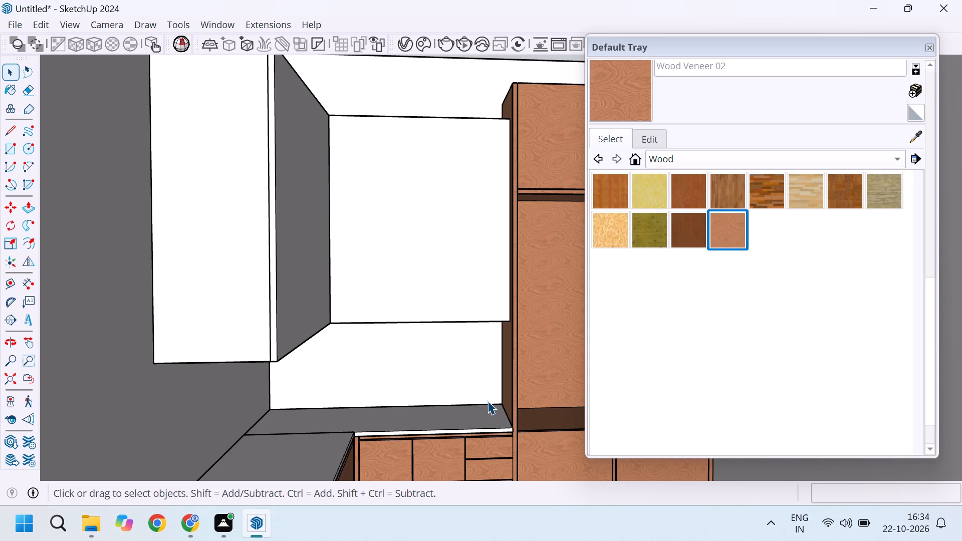
Examine the overall kitchen layout and the undersides of the two upper cabinets.
scroll(378, 238, down, 4)
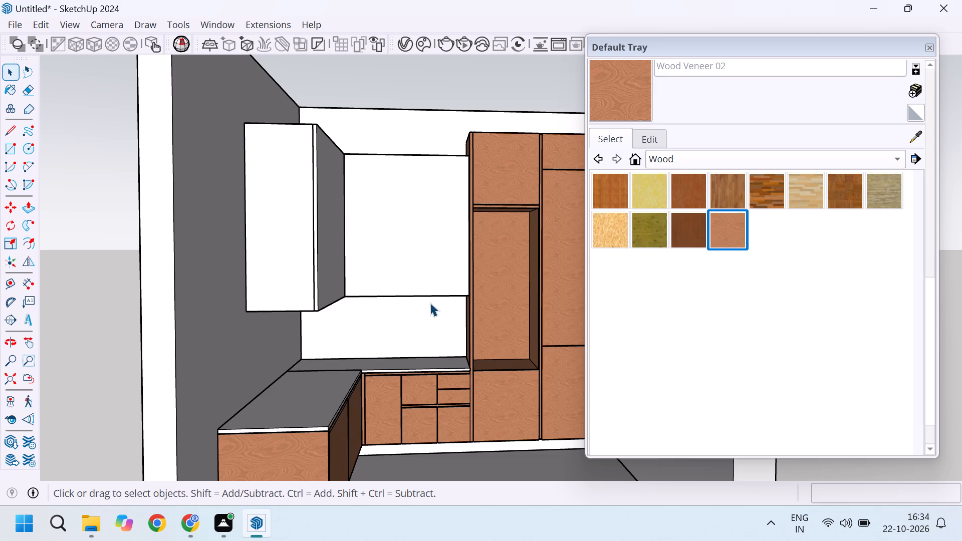
scroll(422, 221, down, 3)
middle_drag(408, 276, 397, 215)
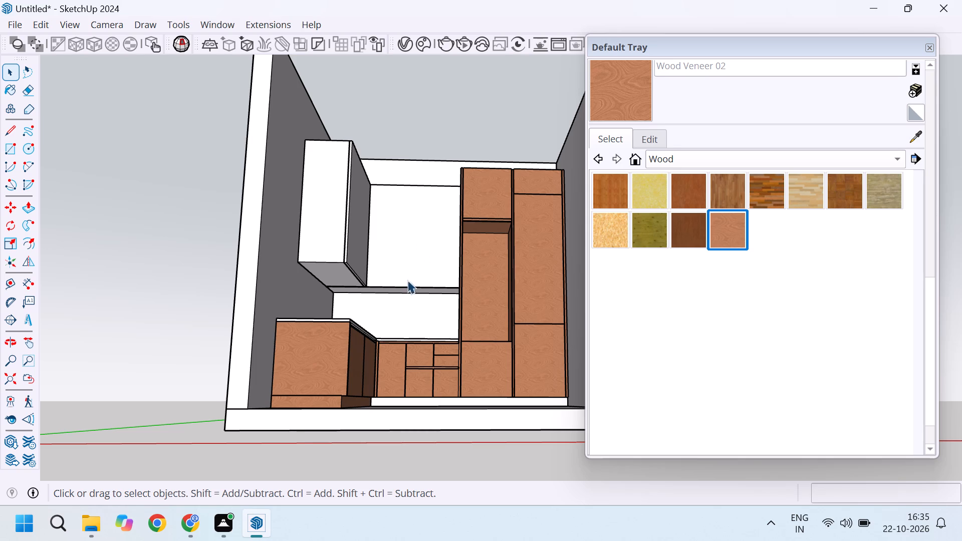
scroll(393, 286, up, 5)
middle_drag(373, 297, 375, 305)
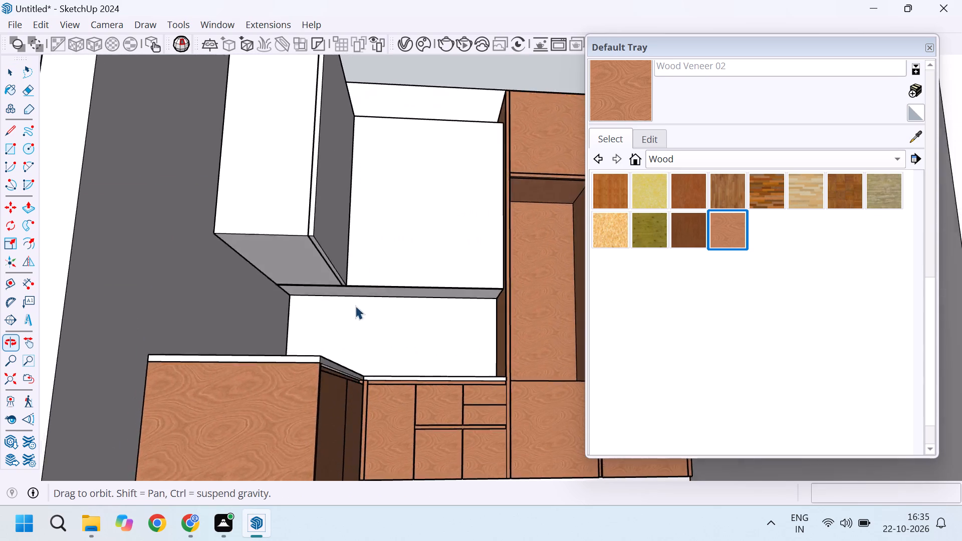
scroll(351, 306, up, 9)
scroll(299, 278, down, 16)
middle_drag(355, 243, 384, 315)
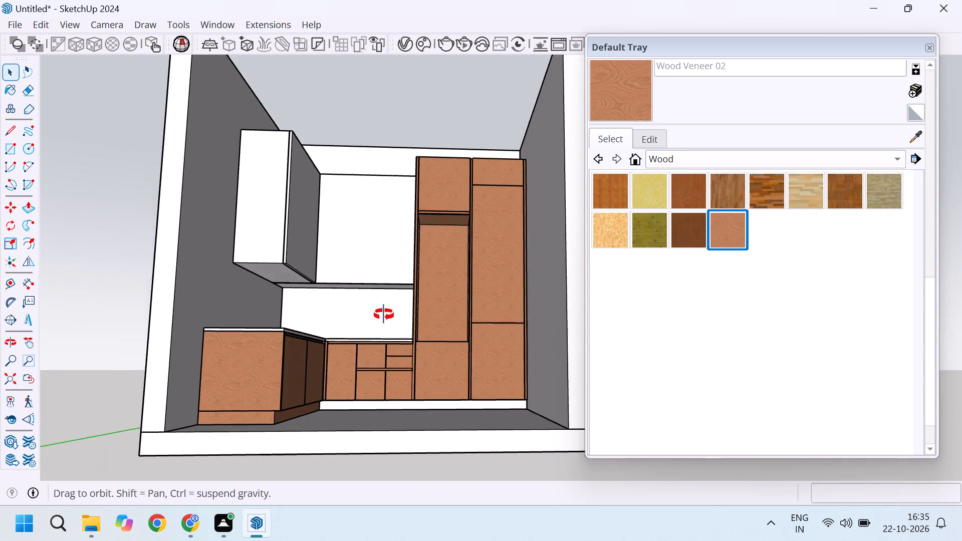
middle_drag(384, 315, 391, 354)
Open the front panel group of the back-wall upper cabinet for editing.
scroll(366, 190, up, 8)
middle_drag(357, 204, 336, 289)
scroll(336, 288, up, 1)
scroll(332, 285, down, 8)
scroll(368, 218, up, 3)
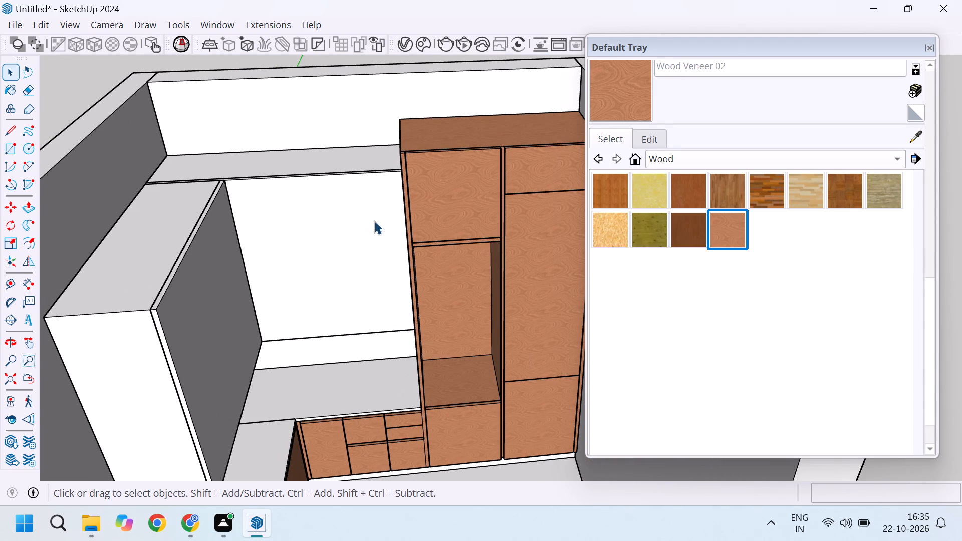
double_click(353, 221)
Copy the front panel's vertical edge beside the tall cabinet 6" inward across the panel face.
scroll(364, 210, up, 4)
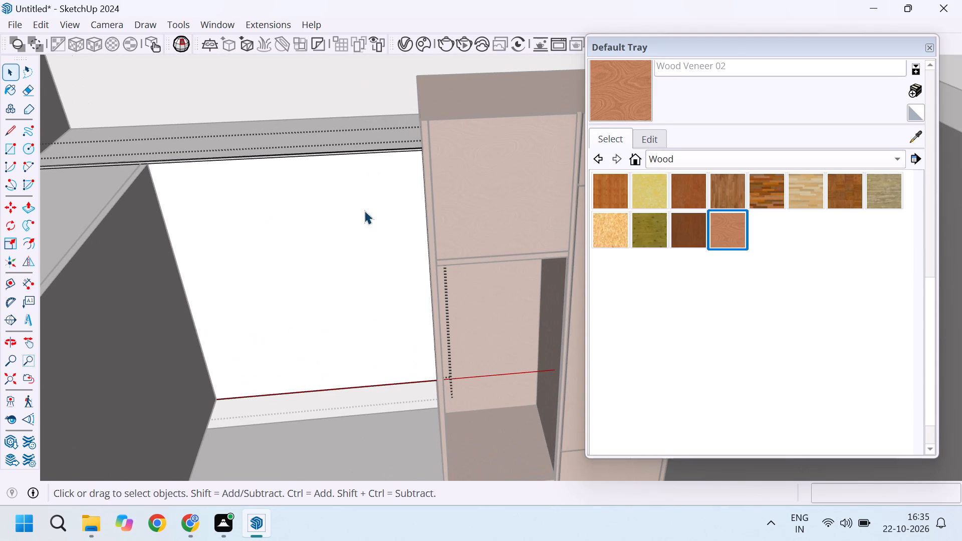
middle_drag(301, 219, 298, 309)
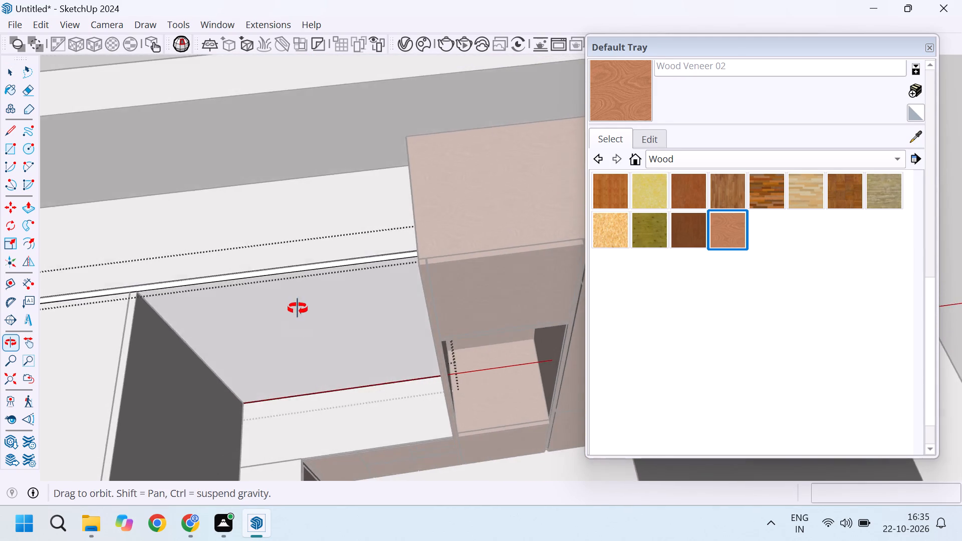
middle_drag(298, 309, 314, 240)
middle_drag(409, 278, 466, 296)
scroll(443, 236, up, 8)
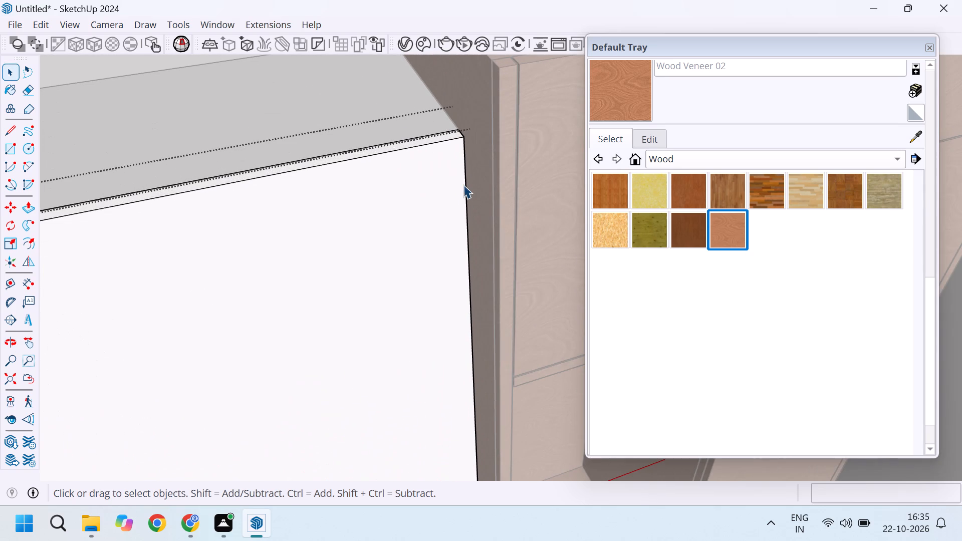
click(463, 184)
scroll(435, 185, down, 4)
click(454, 193)
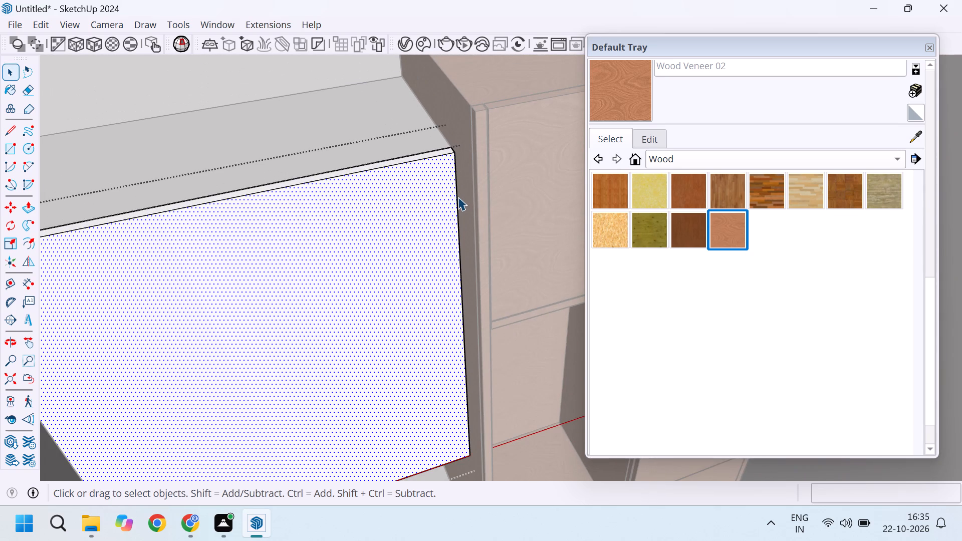
click(457, 197)
key(m)
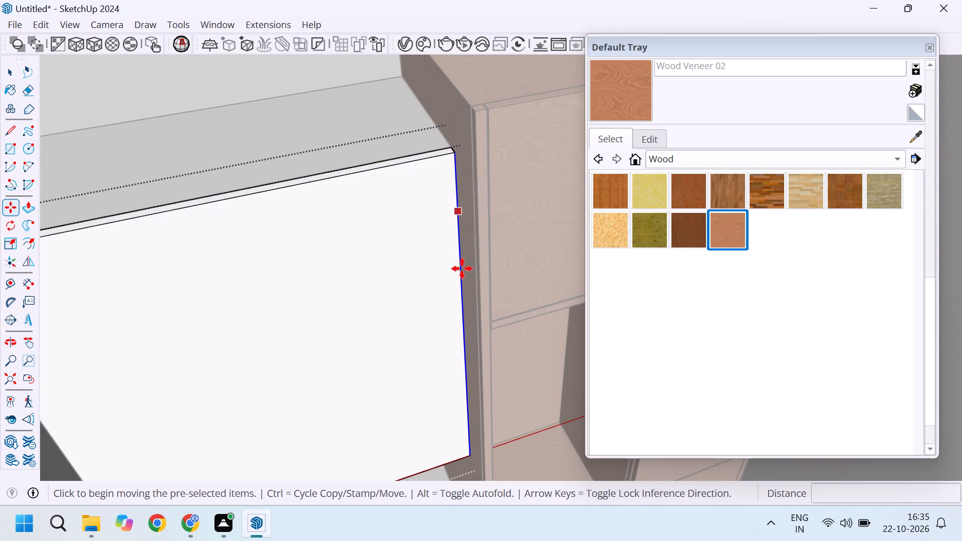
click(465, 328)
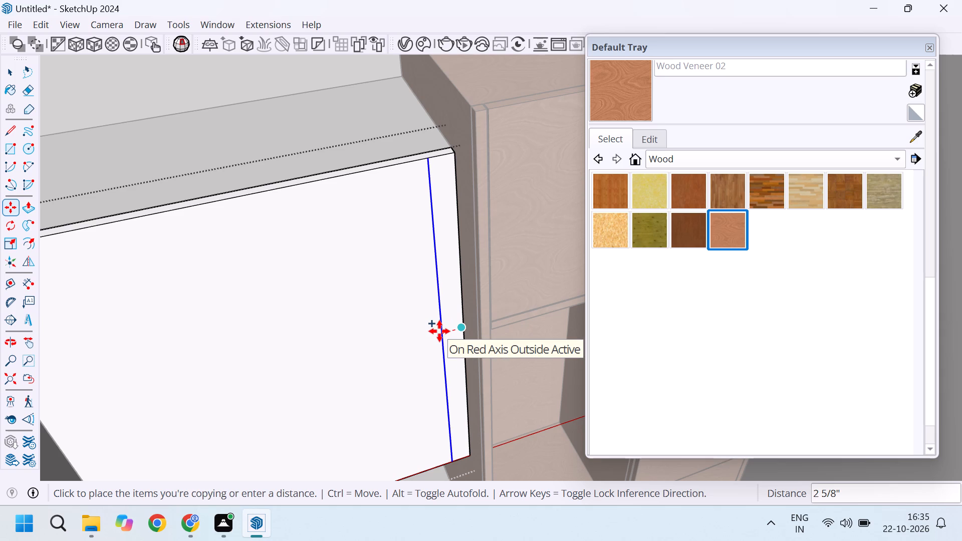
key(6)
key(Return)
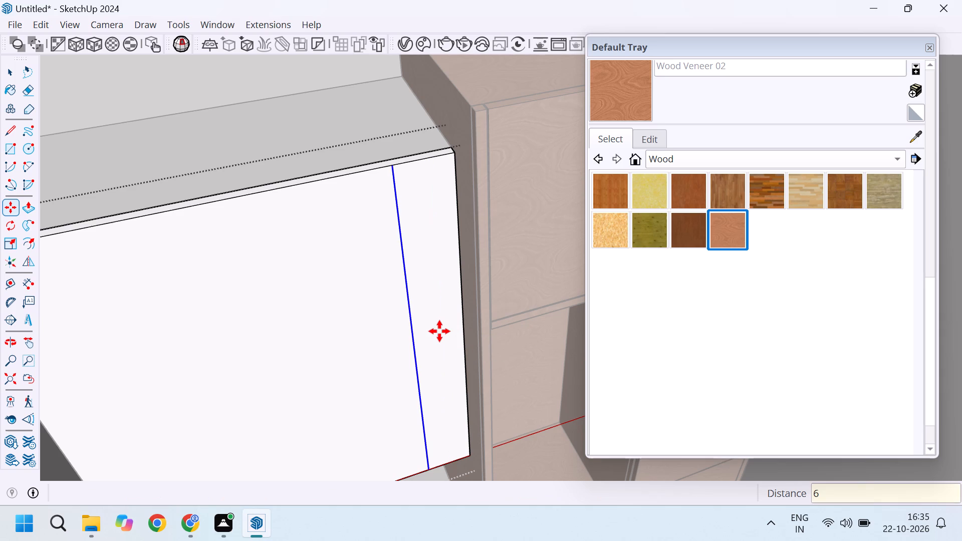
Copy the new vertical division line another 2' along the panel, toward the side-wall upper cabinet.
click(414, 344)
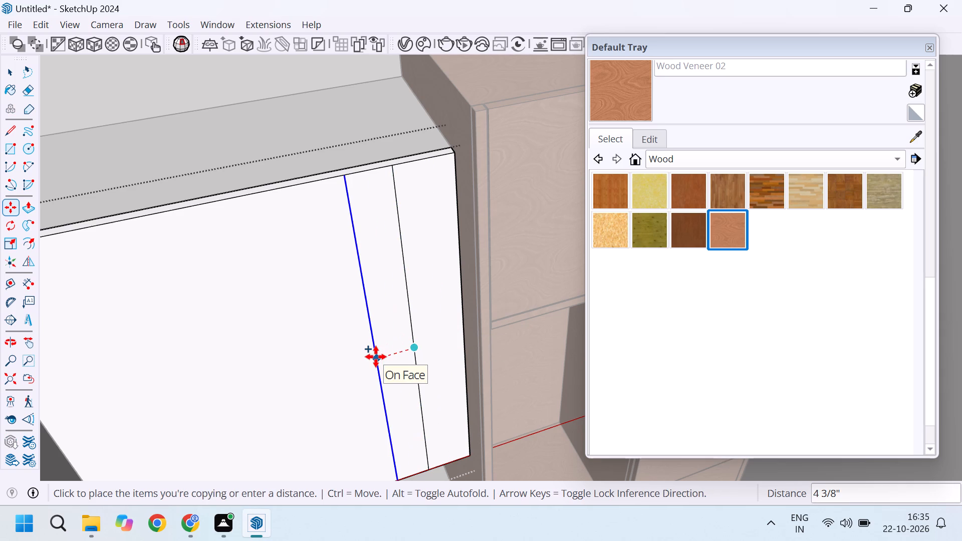
text(2')
key(Return)
scroll(365, 331, down, 6)
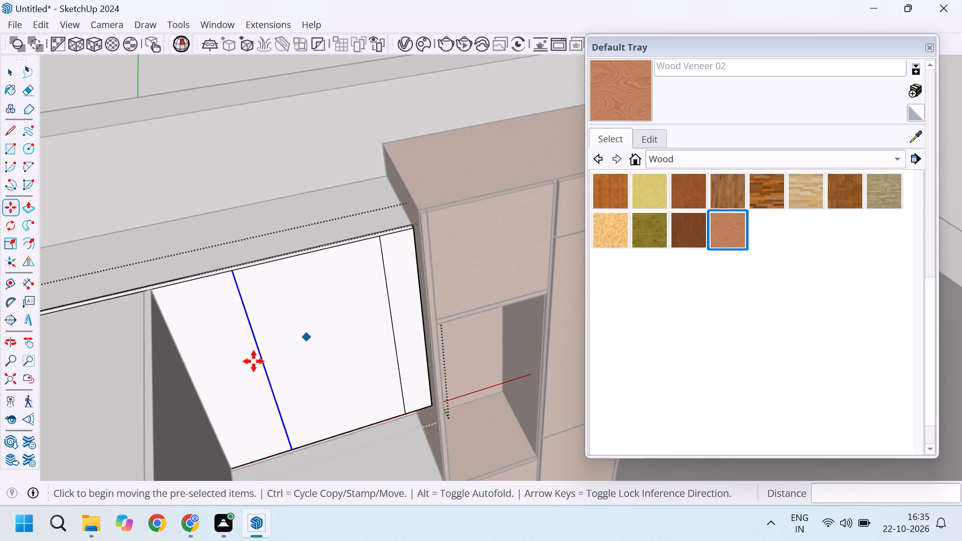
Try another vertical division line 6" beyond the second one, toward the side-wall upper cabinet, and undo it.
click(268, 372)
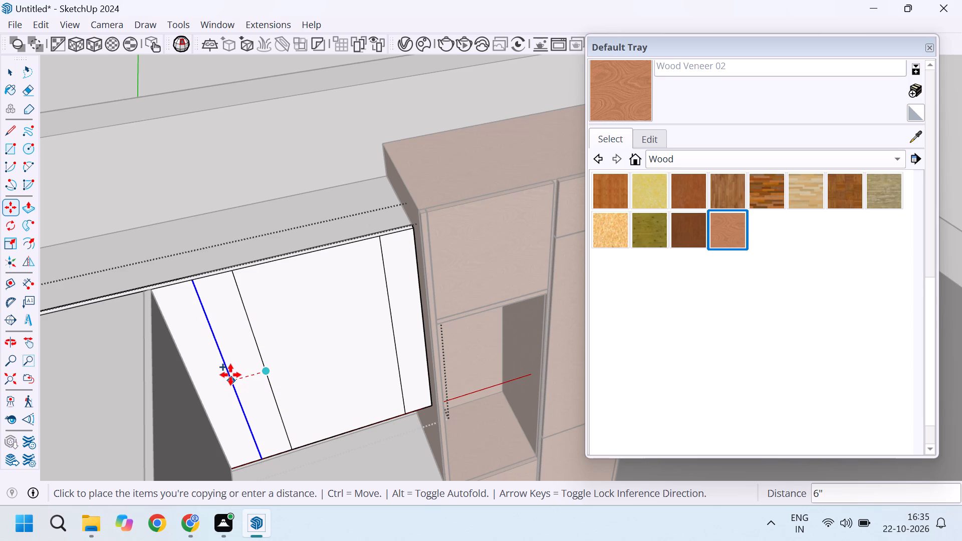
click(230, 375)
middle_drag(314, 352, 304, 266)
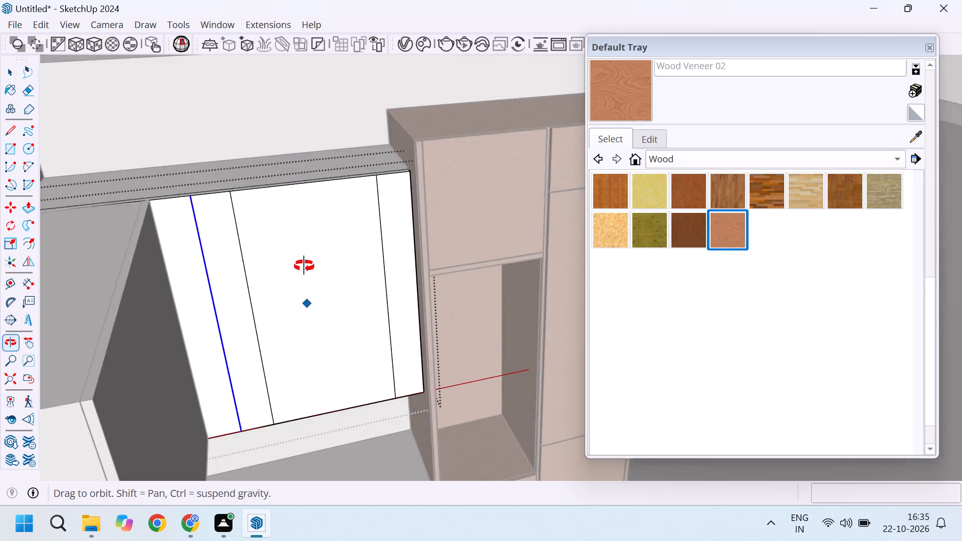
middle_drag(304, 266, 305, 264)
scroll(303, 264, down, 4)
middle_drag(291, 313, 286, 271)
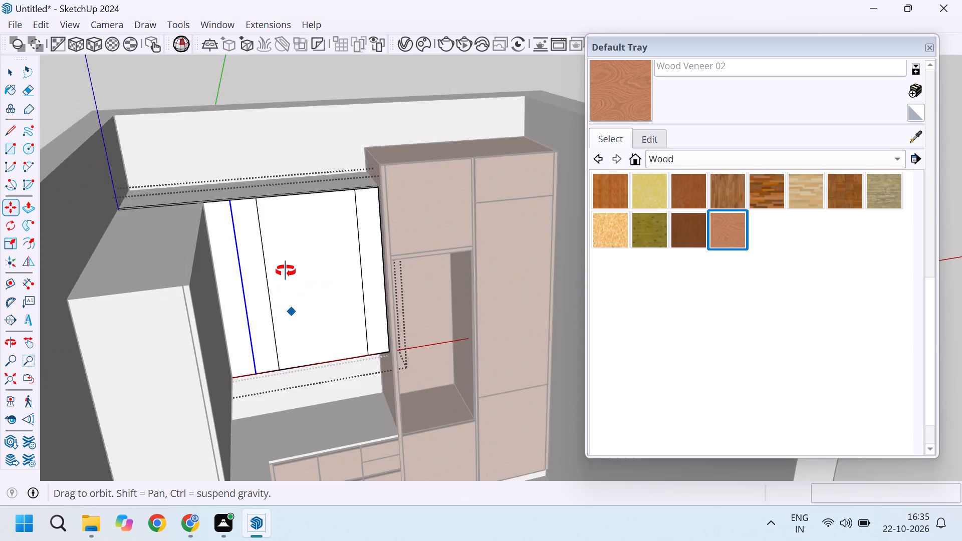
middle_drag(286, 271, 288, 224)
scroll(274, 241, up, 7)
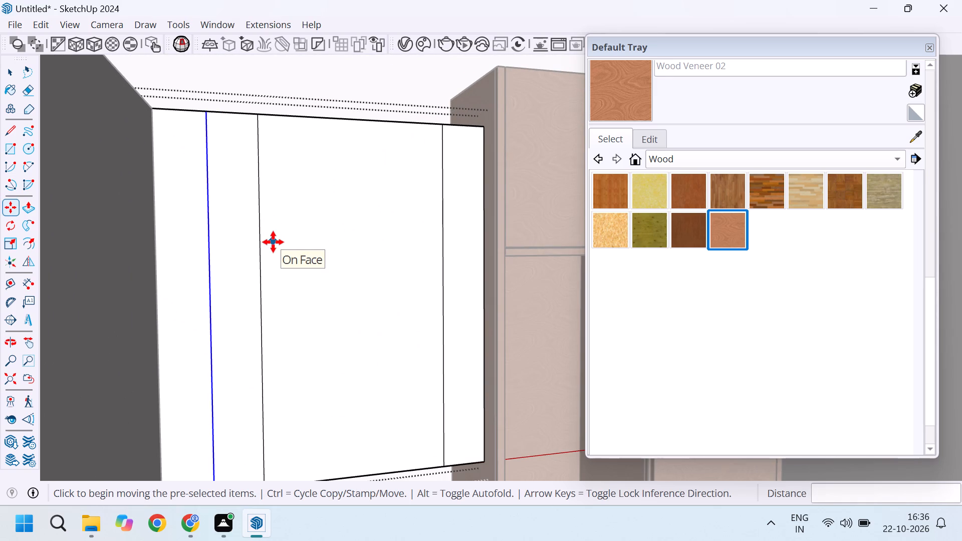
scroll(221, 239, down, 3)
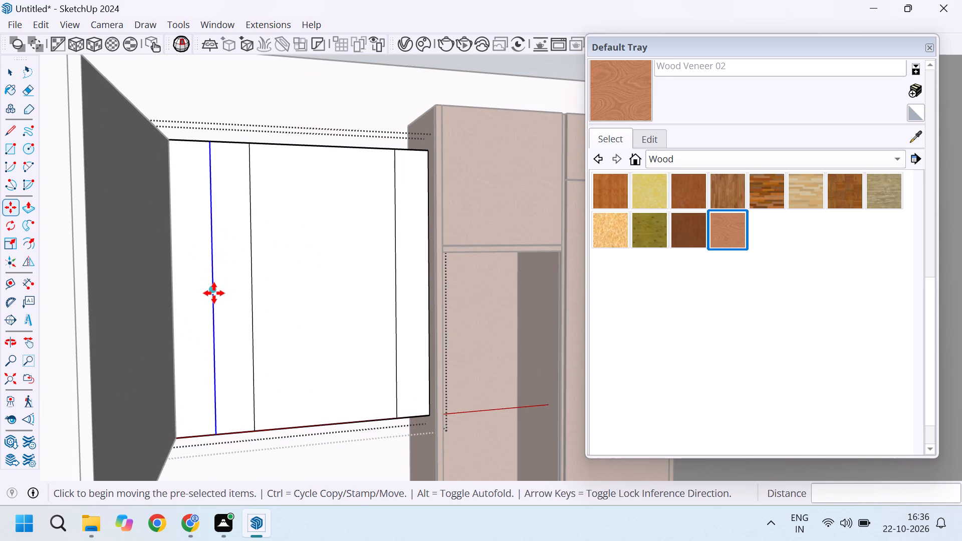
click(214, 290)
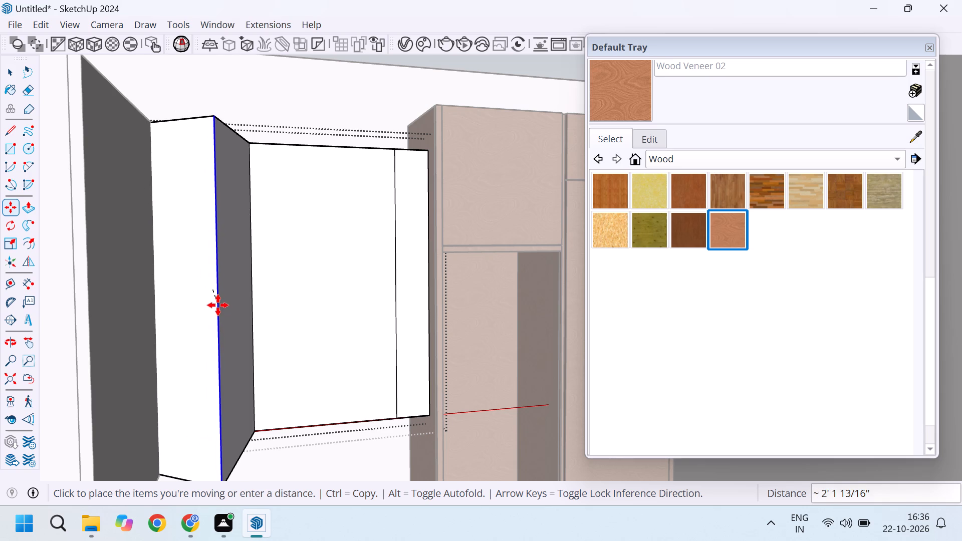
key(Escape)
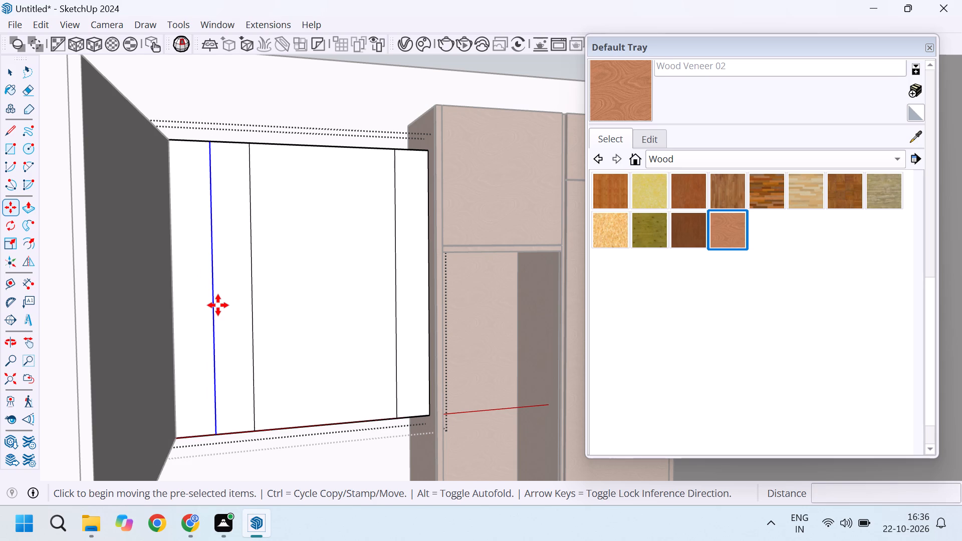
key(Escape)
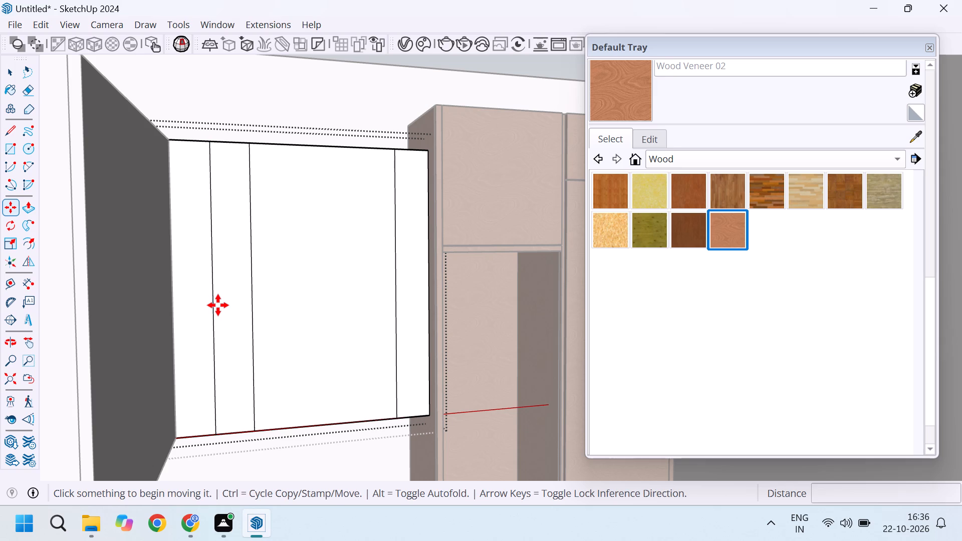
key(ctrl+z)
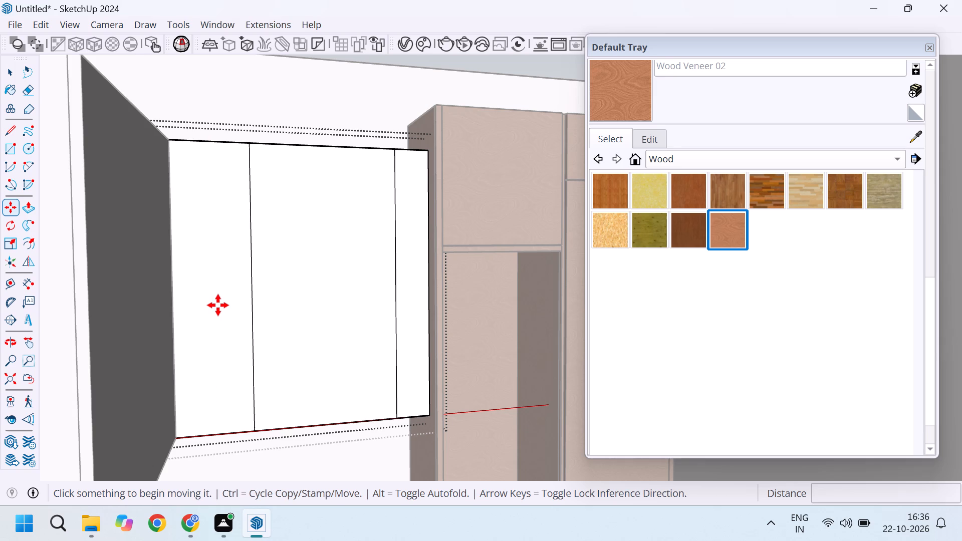
Examine the divided front panel of the back-wall upper cabinet in relation to the whole kitchen and the tall cabinets.
scroll(210, 302, down, 10)
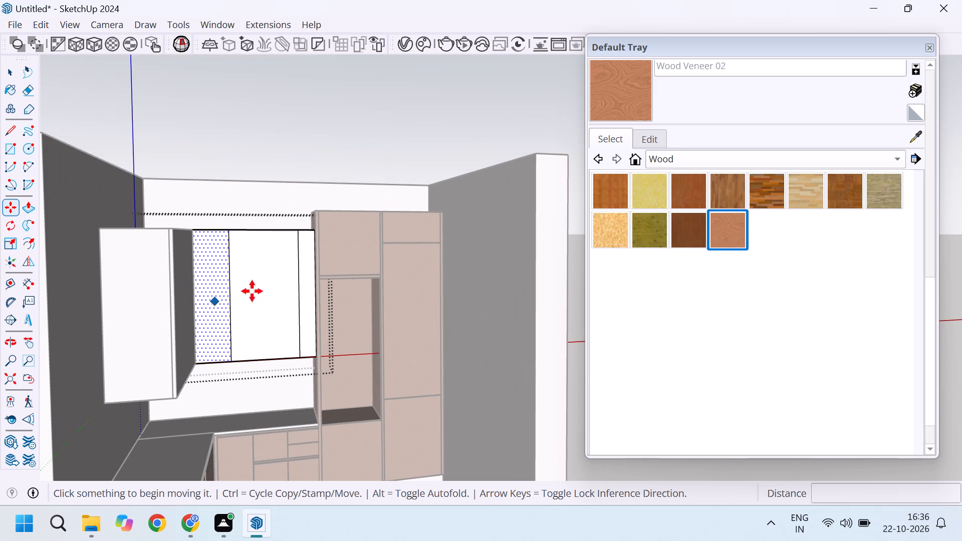
scroll(286, 278, down, 4)
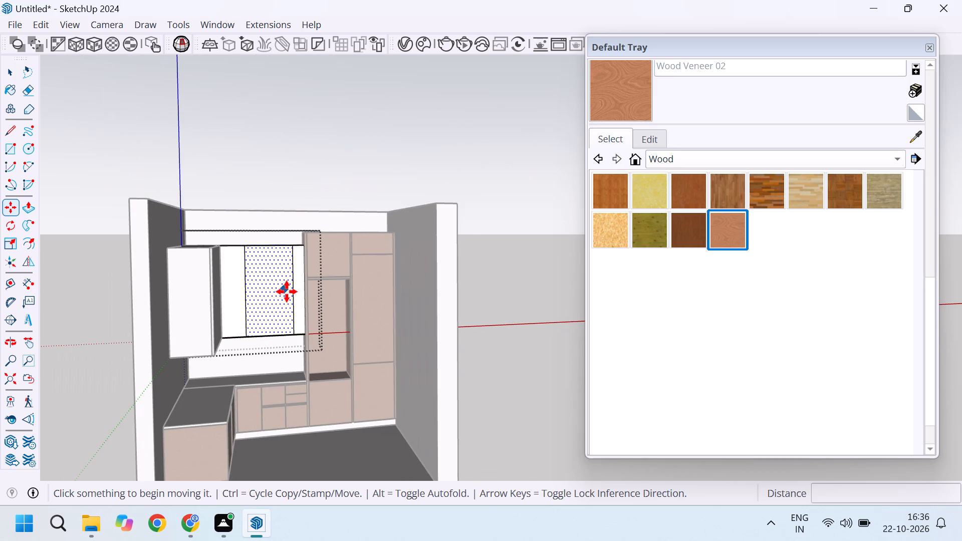
key(space)
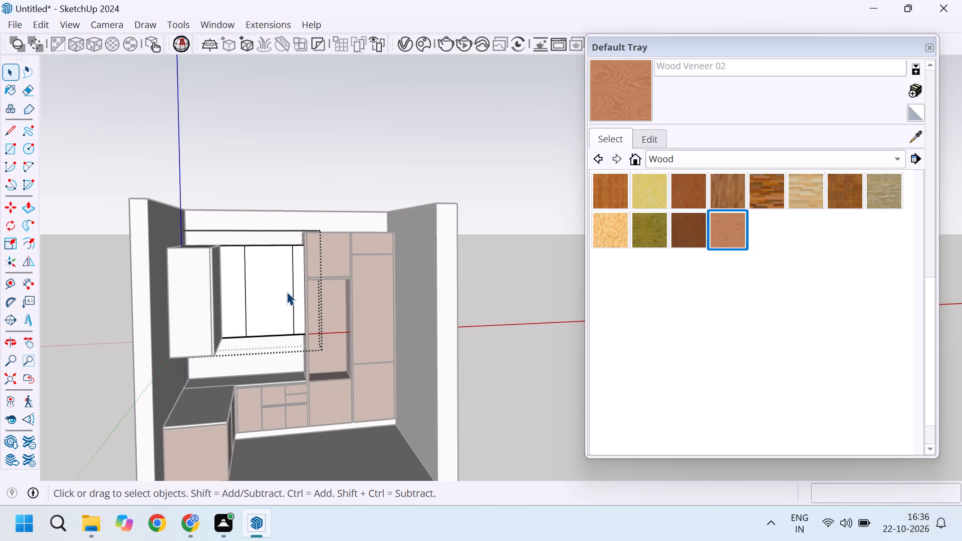
scroll(260, 252, down, 4)
middle_drag(282, 280, 247, 324)
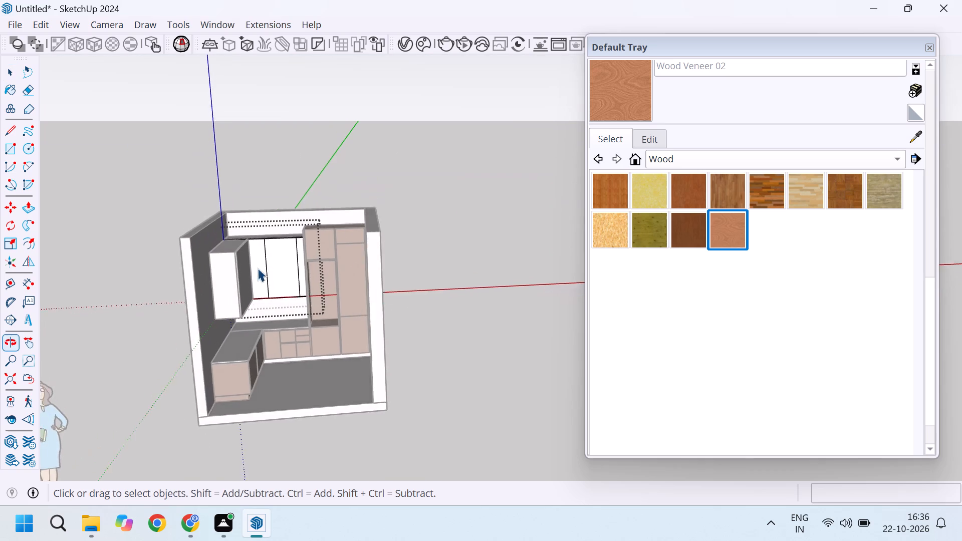
scroll(259, 265, up, 4)
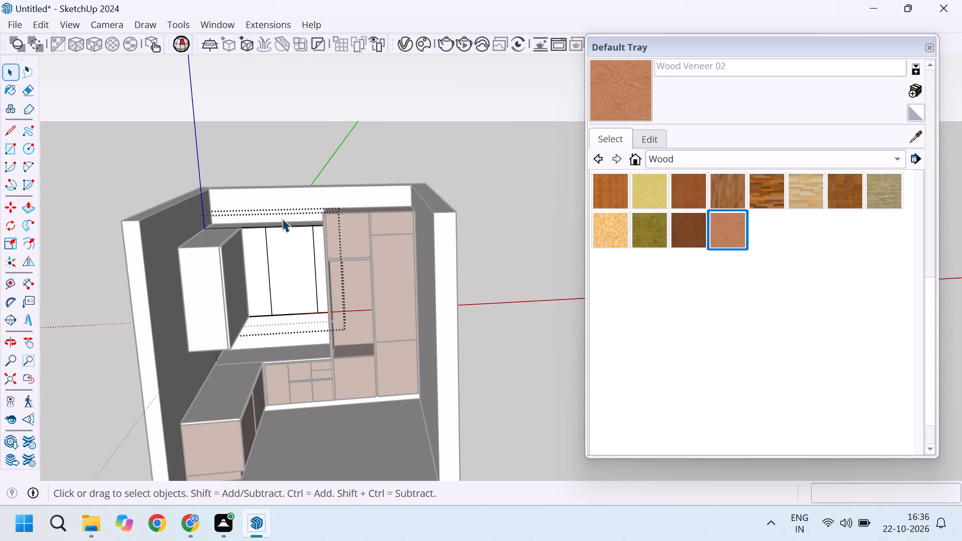
scroll(284, 226, down, 3)
middle_drag(279, 290, 344, 262)
middle_drag(272, 241, 321, 243)
middle_drag(293, 250, 343, 251)
scroll(282, 254, up, 10)
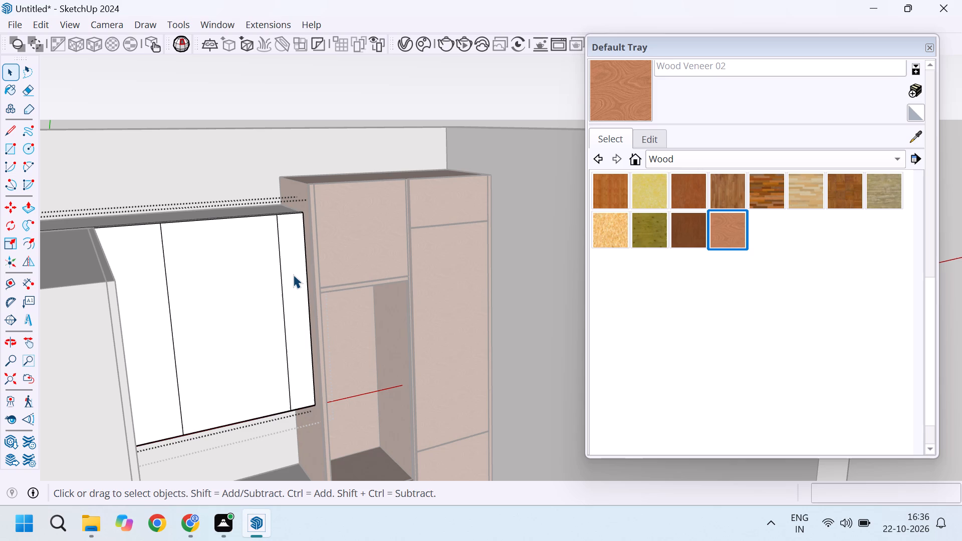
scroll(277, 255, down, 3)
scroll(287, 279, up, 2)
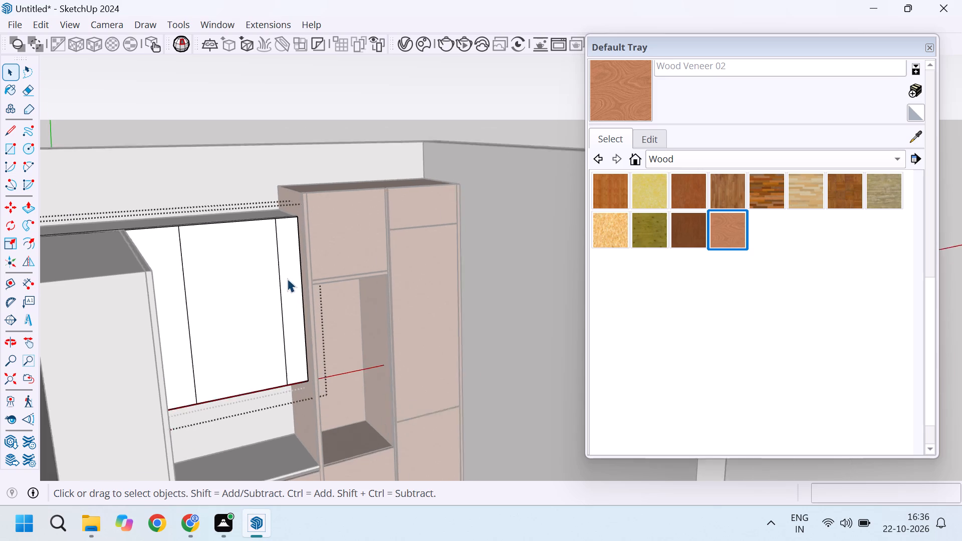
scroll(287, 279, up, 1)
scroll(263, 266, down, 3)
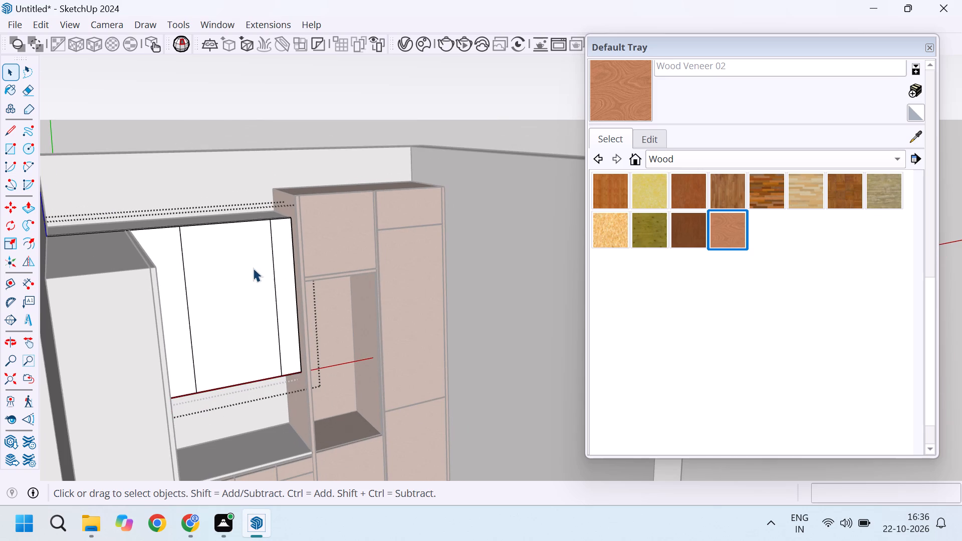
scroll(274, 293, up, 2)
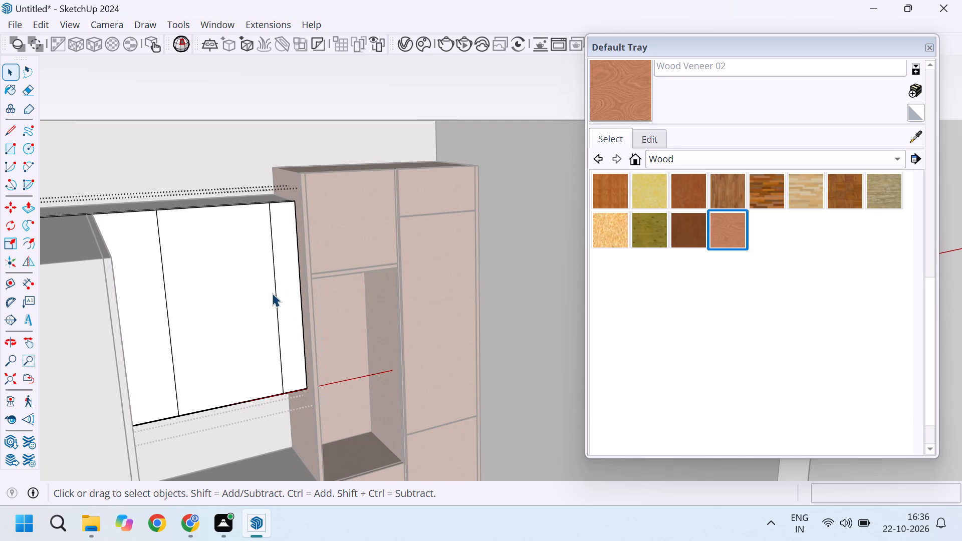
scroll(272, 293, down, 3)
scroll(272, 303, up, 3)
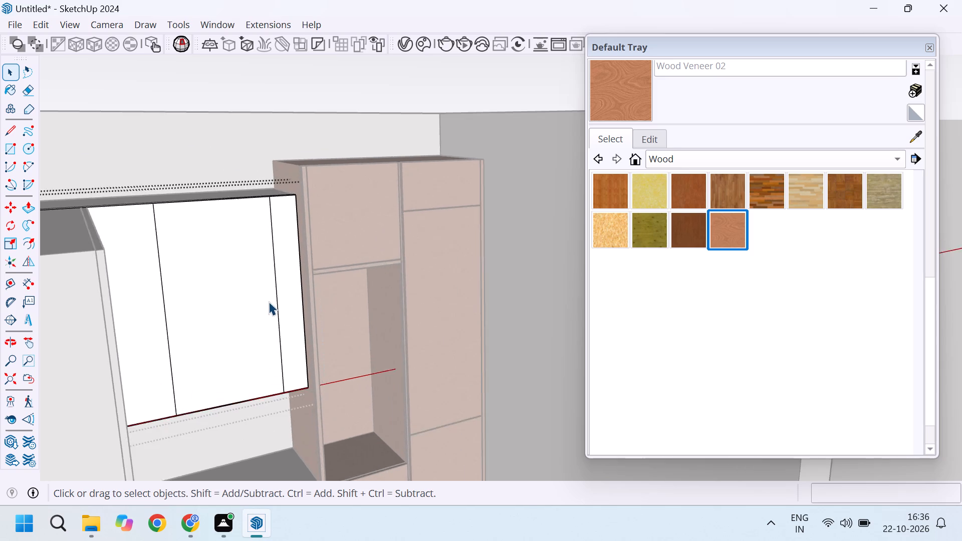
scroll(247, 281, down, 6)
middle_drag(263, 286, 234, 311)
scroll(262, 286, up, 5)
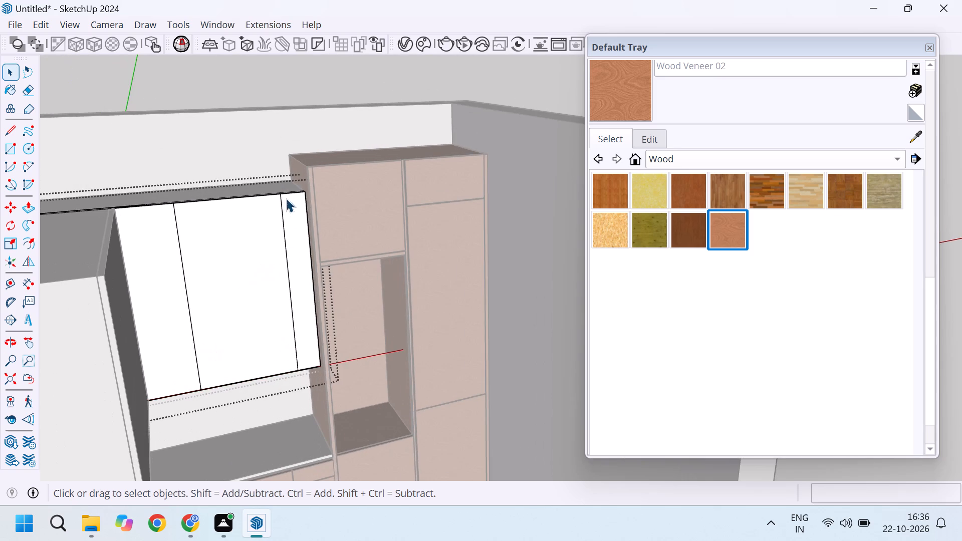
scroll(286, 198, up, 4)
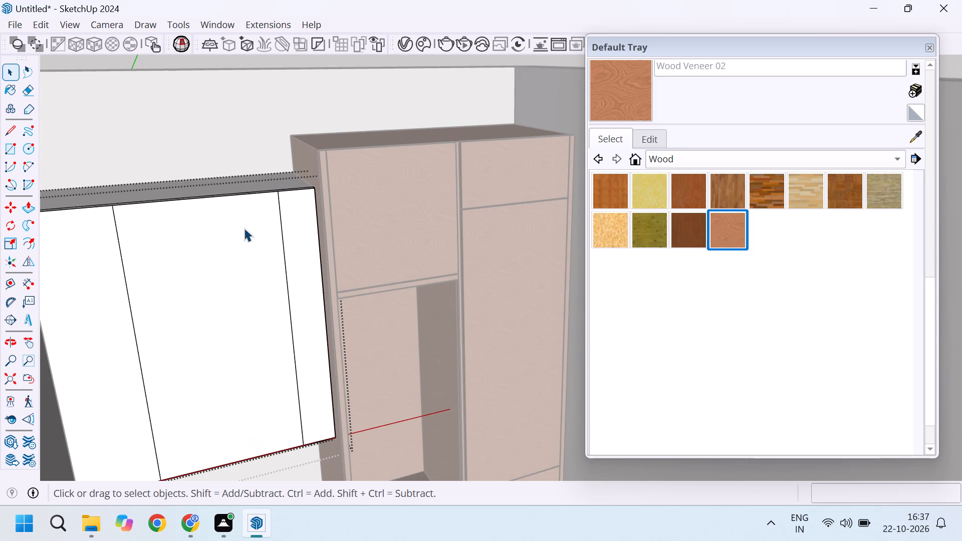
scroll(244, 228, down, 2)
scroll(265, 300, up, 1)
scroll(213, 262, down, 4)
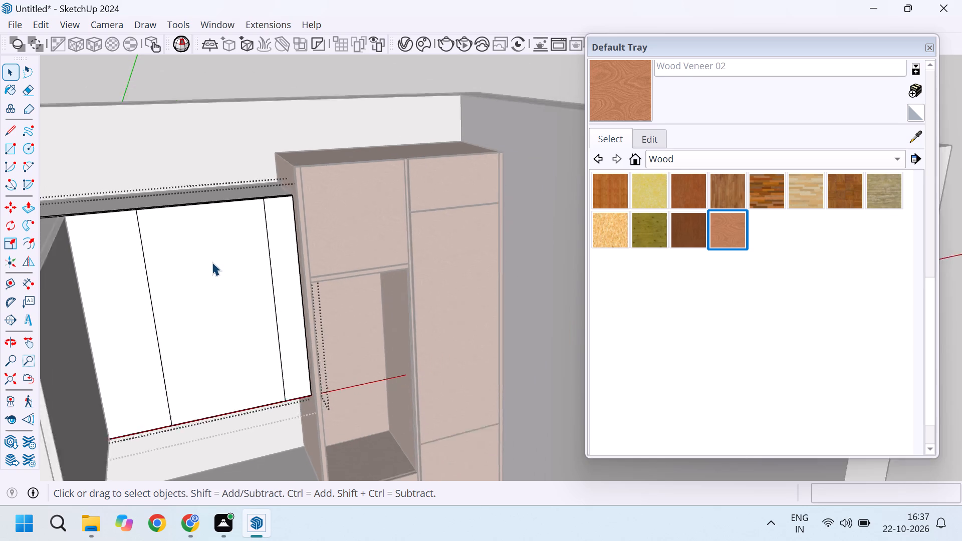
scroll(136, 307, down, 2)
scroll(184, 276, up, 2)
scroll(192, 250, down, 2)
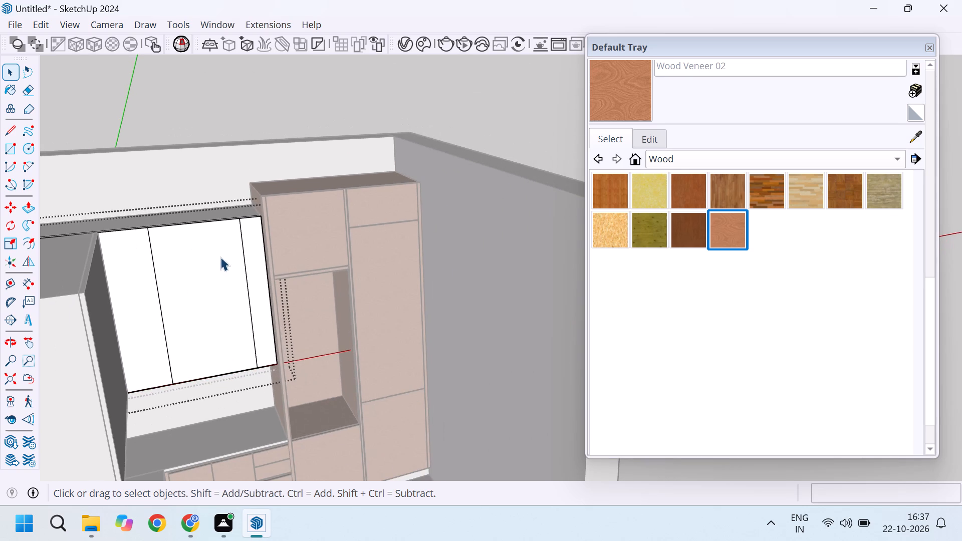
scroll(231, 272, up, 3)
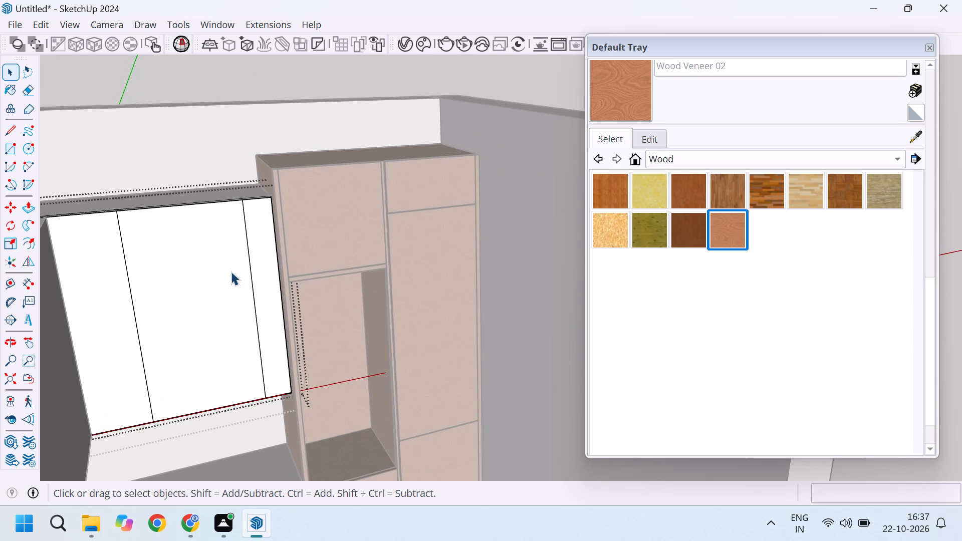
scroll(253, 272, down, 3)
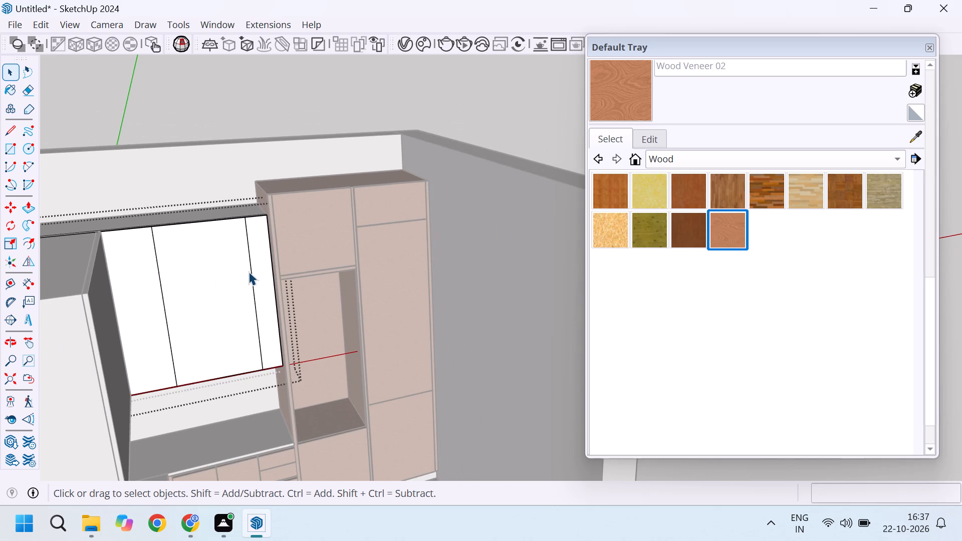
Examine the divided front panel of the back-wall upper cabinet up close, including its upper edge and the corner with the side-wall cabinet.
scroll(253, 270, up, 2)
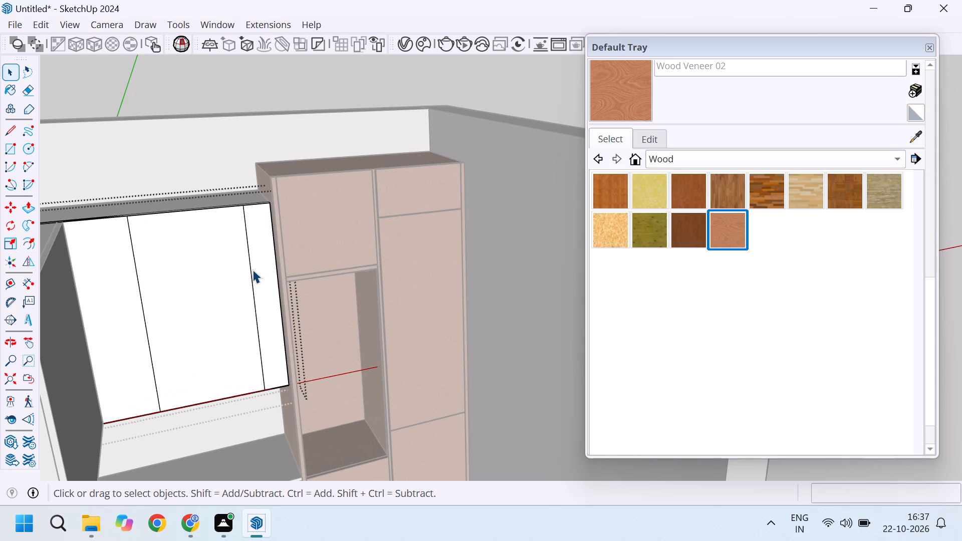
scroll(253, 269, up, 5)
scroll(253, 267, down, 11)
scroll(171, 274, up, 3)
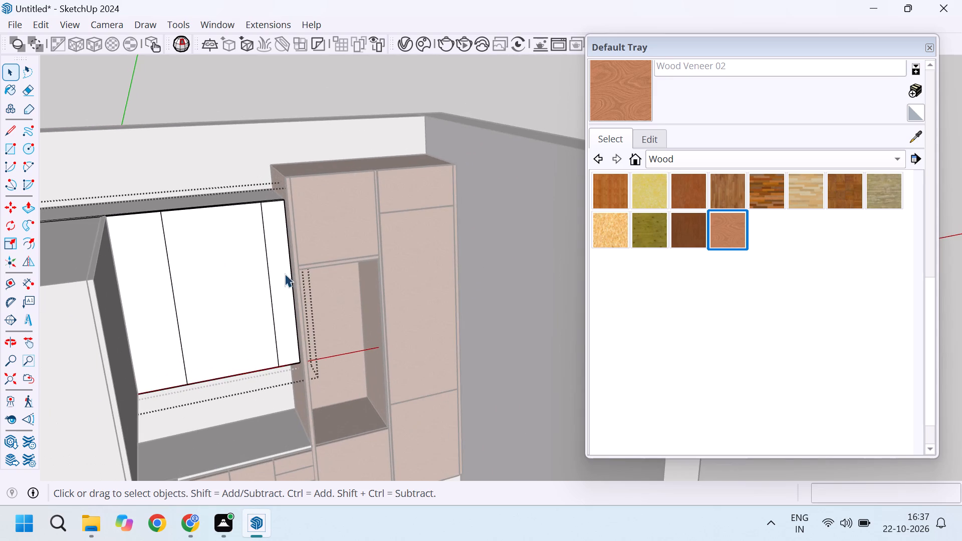
middle_drag(274, 276, 221, 247)
scroll(230, 251, up, 3)
scroll(302, 259, up, 2)
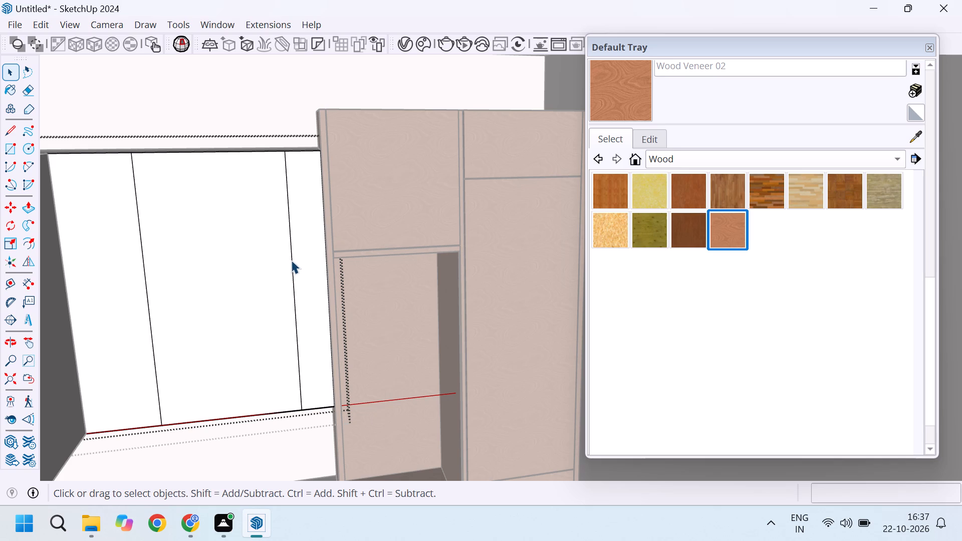
scroll(291, 260, down, 8)
scroll(207, 236, up, 4)
middle_drag(189, 235, 185, 284)
scroll(170, 247, up, 5)
scroll(123, 193, up, 5)
scroll(206, 242, up, 4)
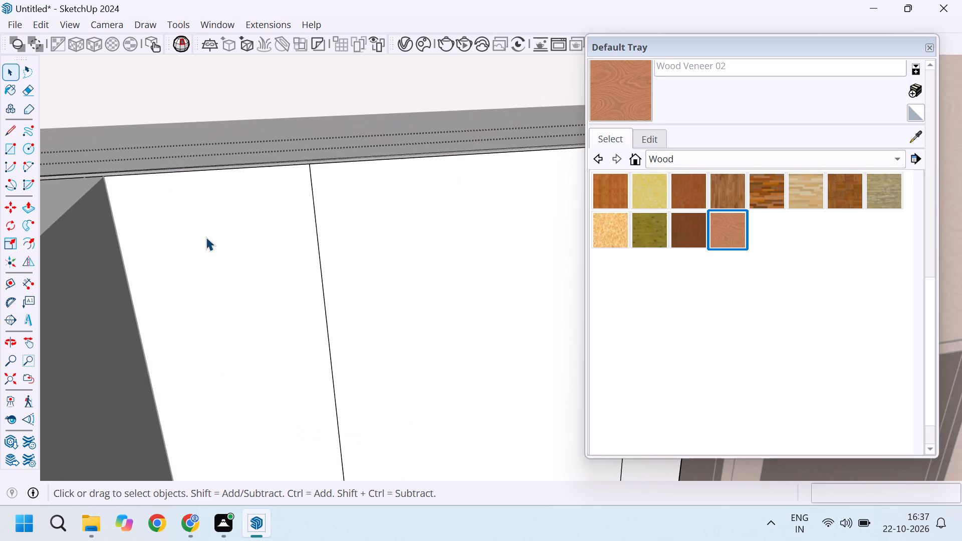
scroll(206, 237, down, 1)
middle_drag(202, 189, 212, 237)
scroll(281, 204, up, 4)
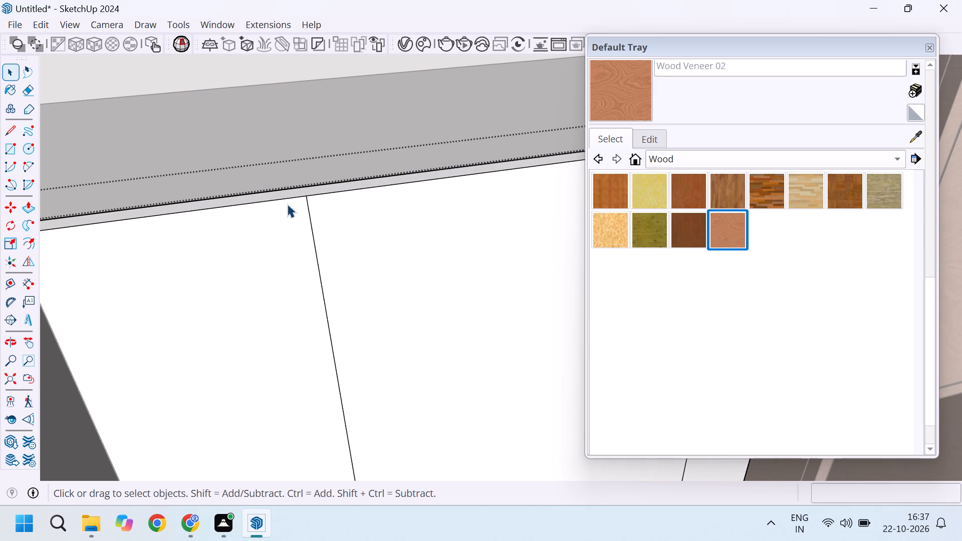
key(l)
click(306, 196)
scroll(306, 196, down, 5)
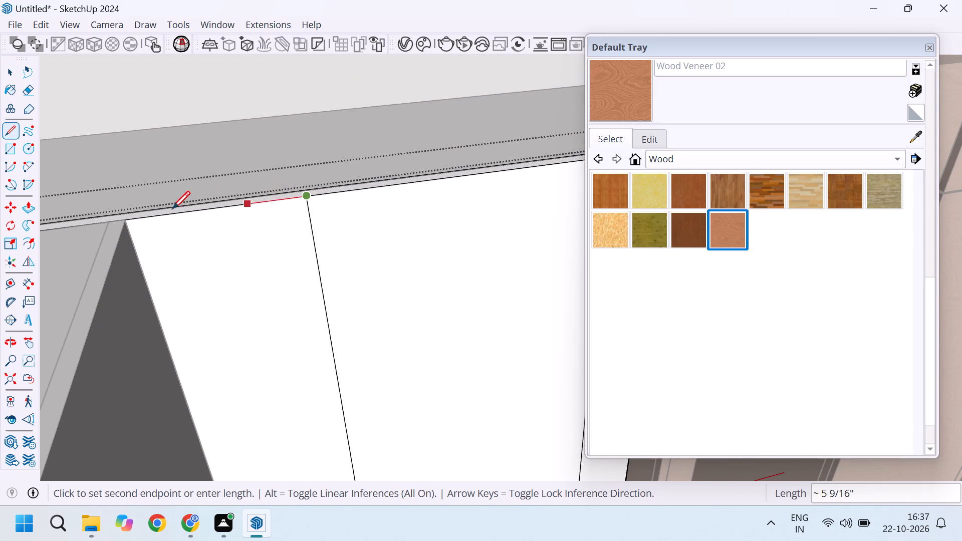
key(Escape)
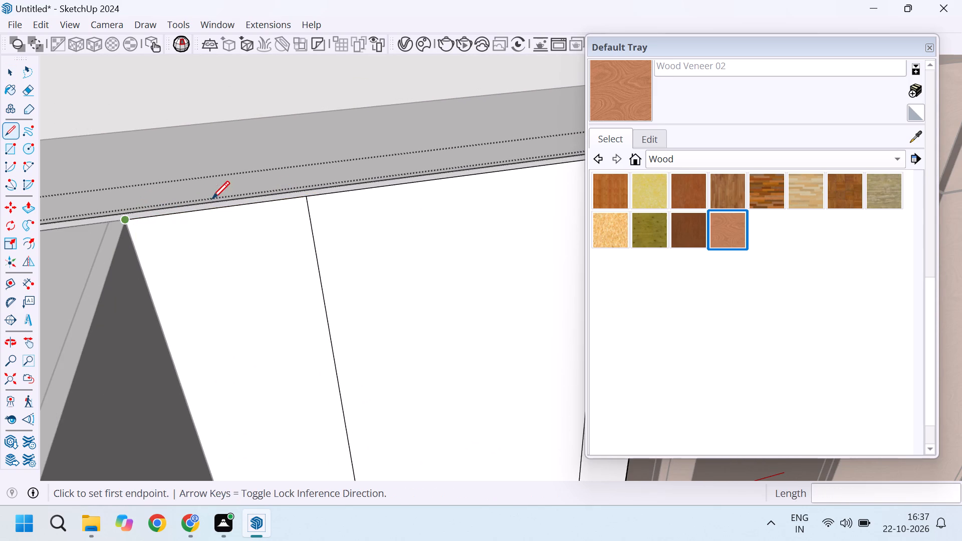
Copy the front panel's vertical division line nearest the tall cabinet 2 mm toward the side-wall upper cabinet.
scroll(291, 185, down, 13)
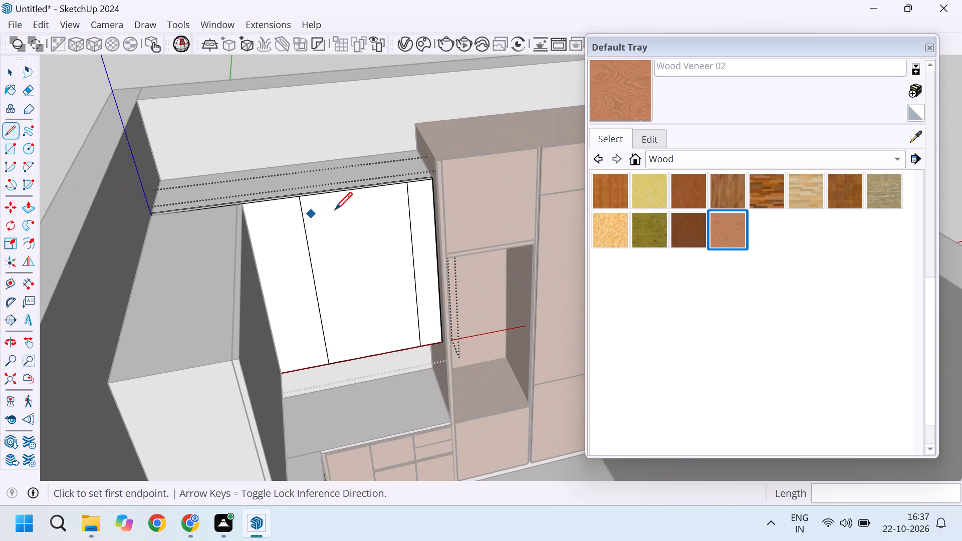
scroll(407, 204, up, 4)
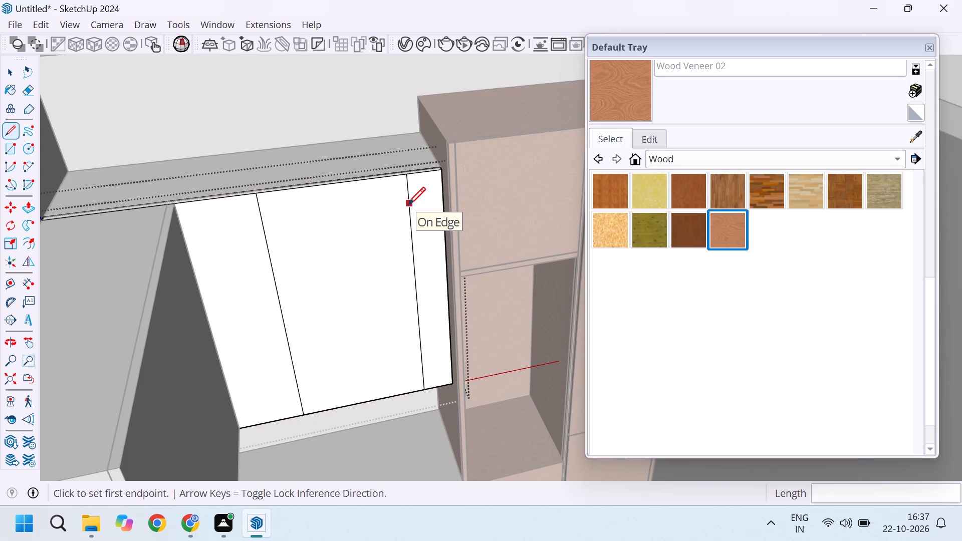
scroll(408, 204, down, 4)
middle_drag(409, 276, 369, 242)
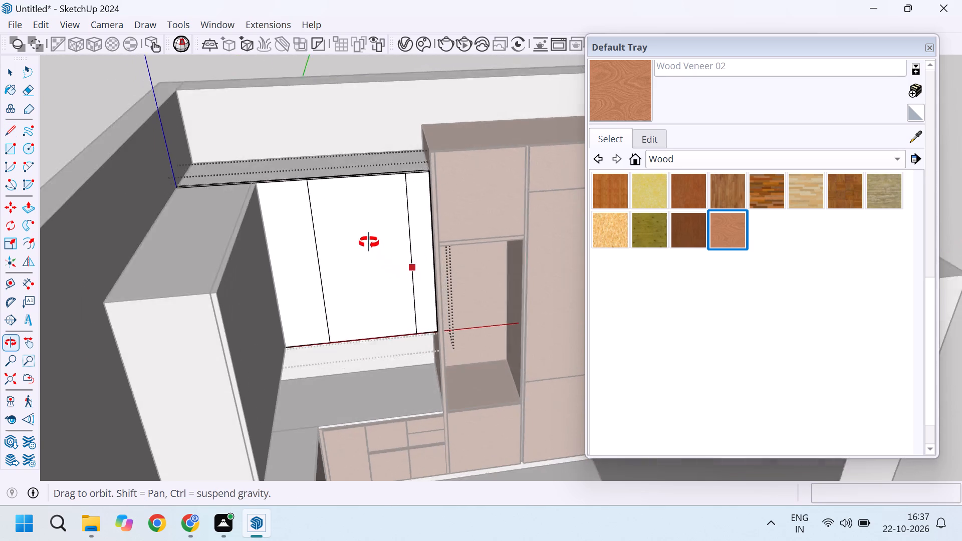
middle_drag(369, 242, 369, 241)
scroll(351, 251, up, 4)
scroll(353, 250, down, 3)
scroll(369, 238, up, 3)
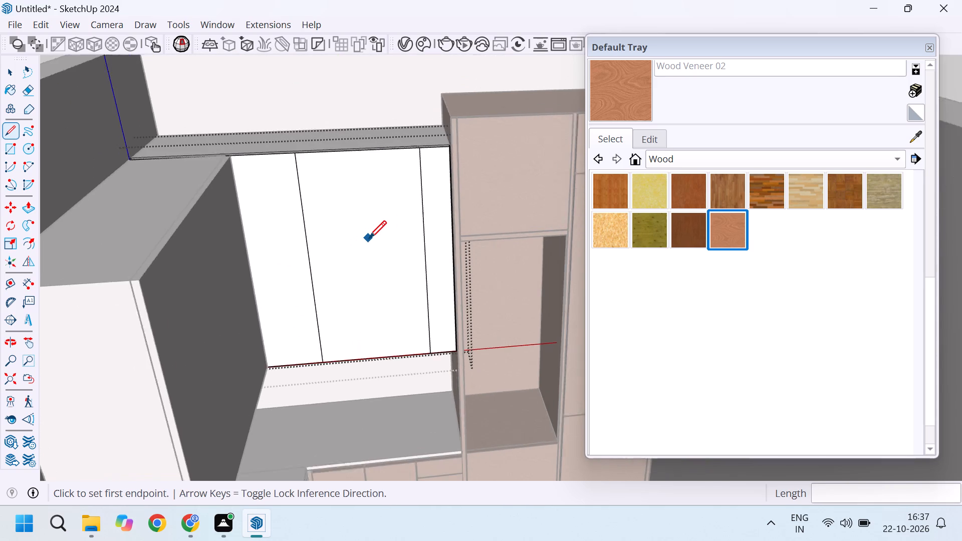
key(space)
scroll(434, 223, up, 4)
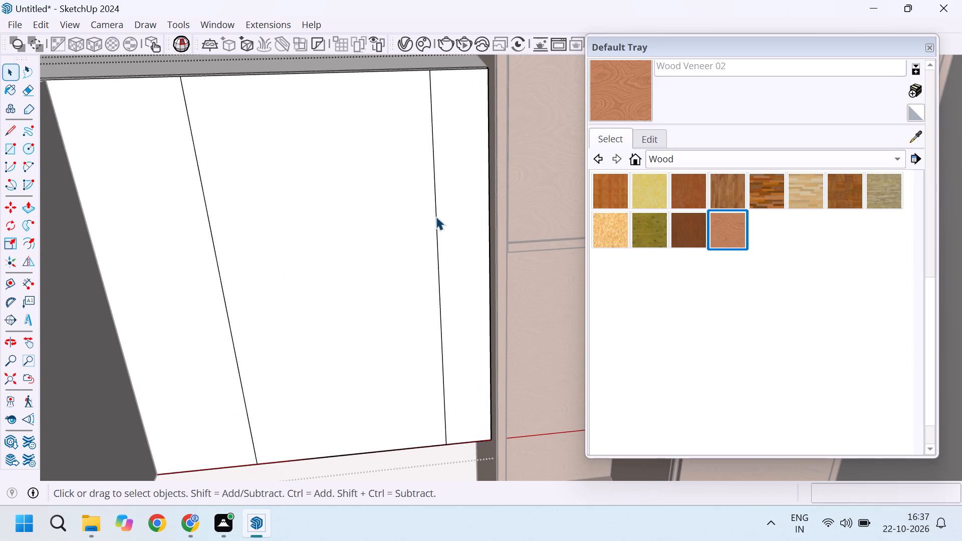
click(435, 216)
key(m)
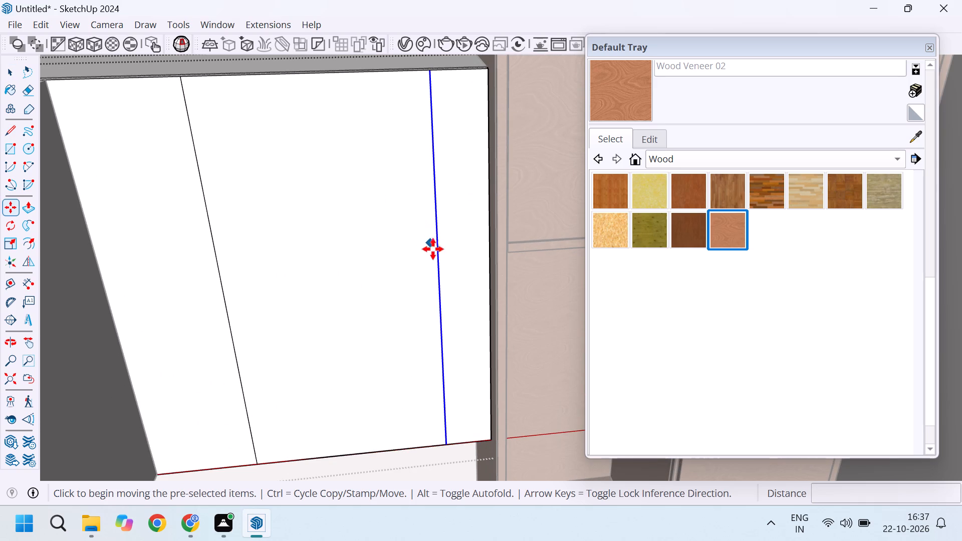
click(443, 280)
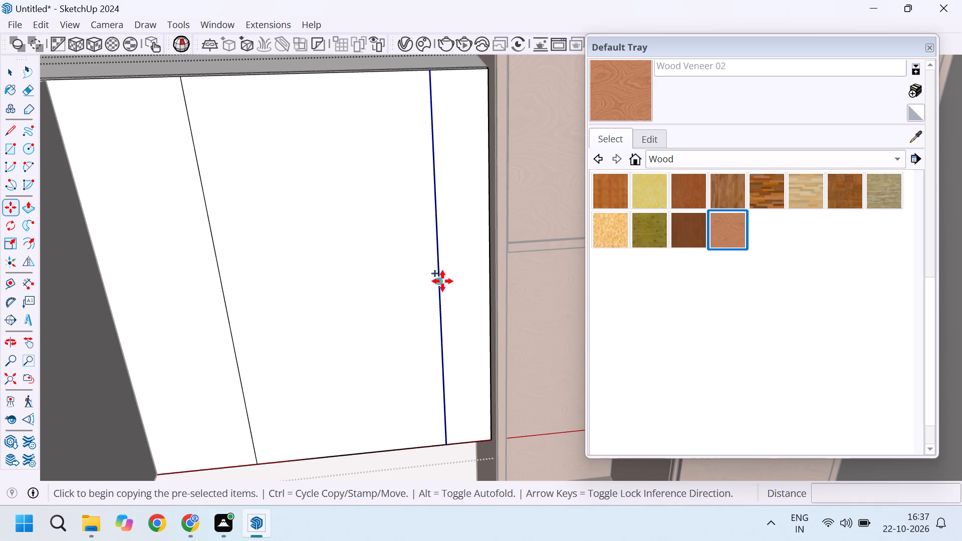
text(2mm)
key(Return)
Copy that new line 4 mm back toward the tall cabinet and delete the original division line between the two copies.
scroll(434, 274, up, 11)
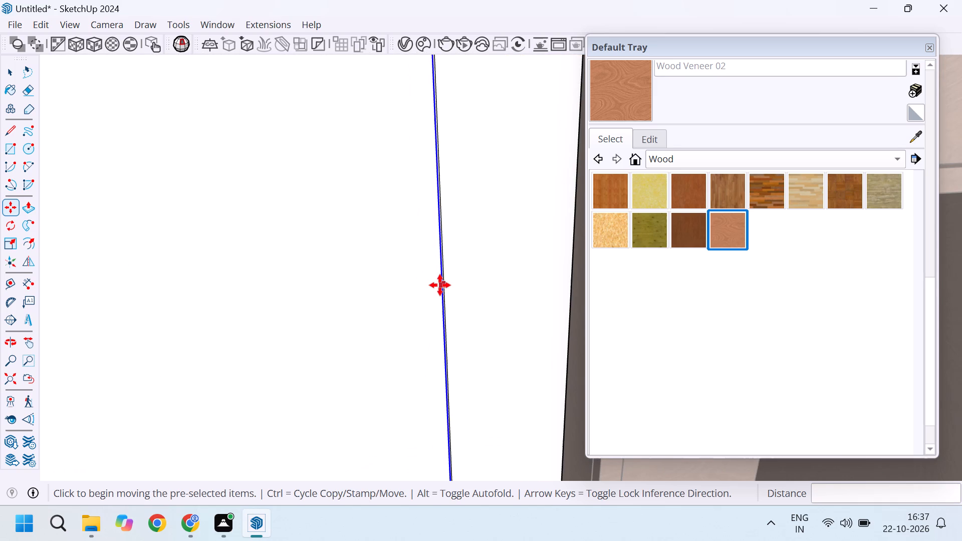
scroll(436, 297, up, 10)
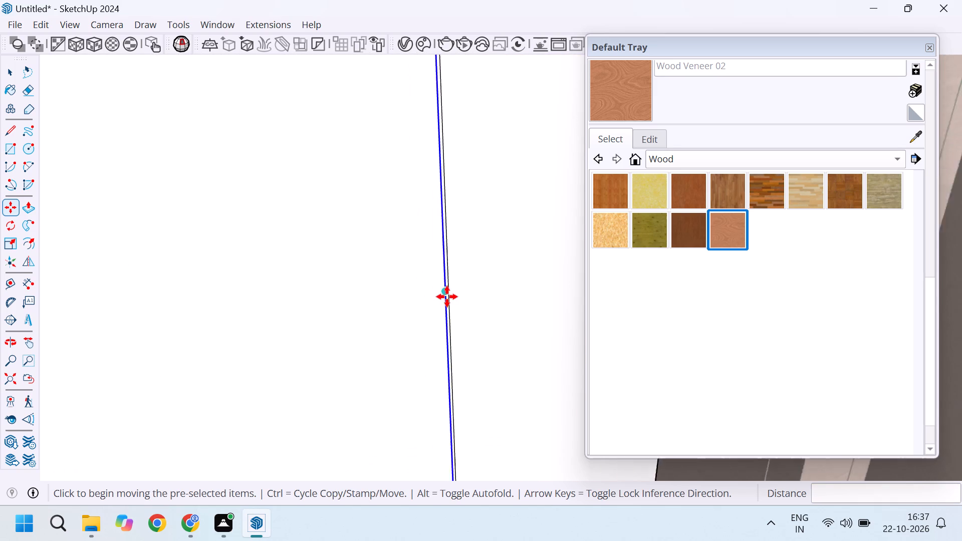
click(443, 291)
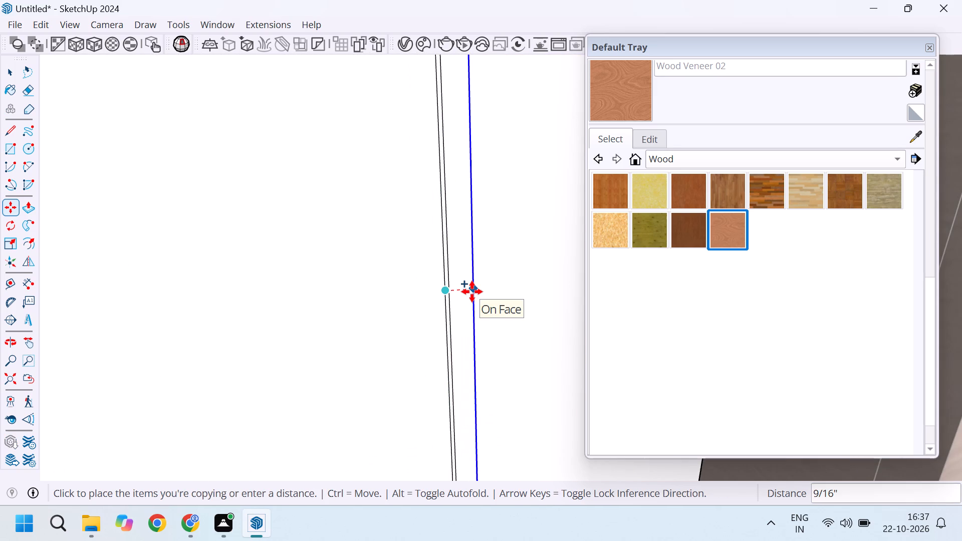
text(4mm)
key(Return)
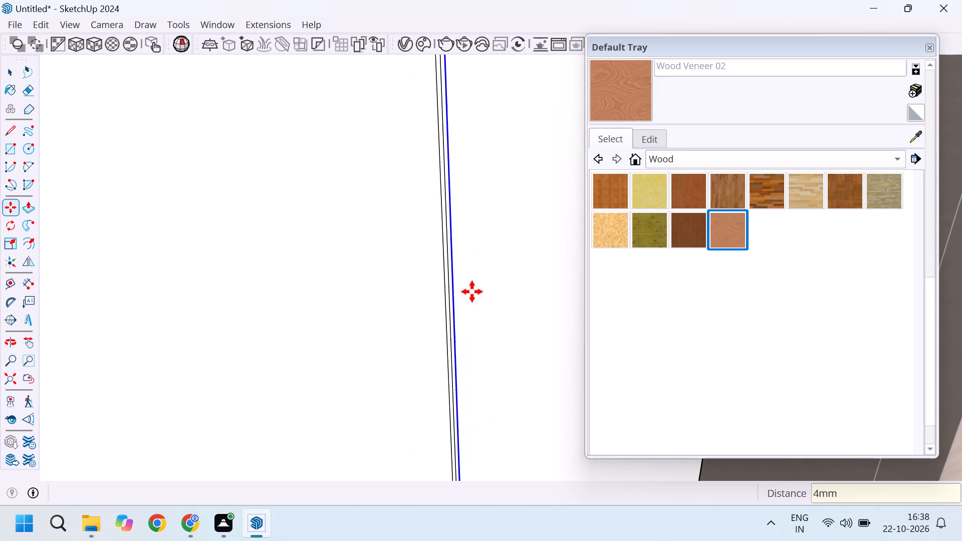
scroll(450, 265, up, 12)
key(space)
click(444, 252)
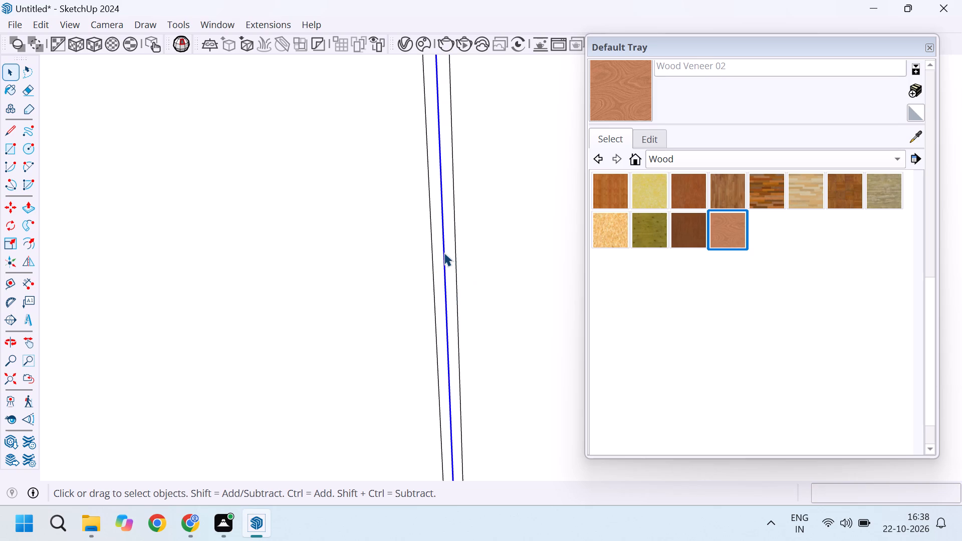
key(Delete)
Push the narrow strip between the two lines 1" into the panel to form a door gap.
scroll(485, 288, down, 3)
scroll(461, 274, up, 2)
scroll(461, 274, down, 5)
key(p)
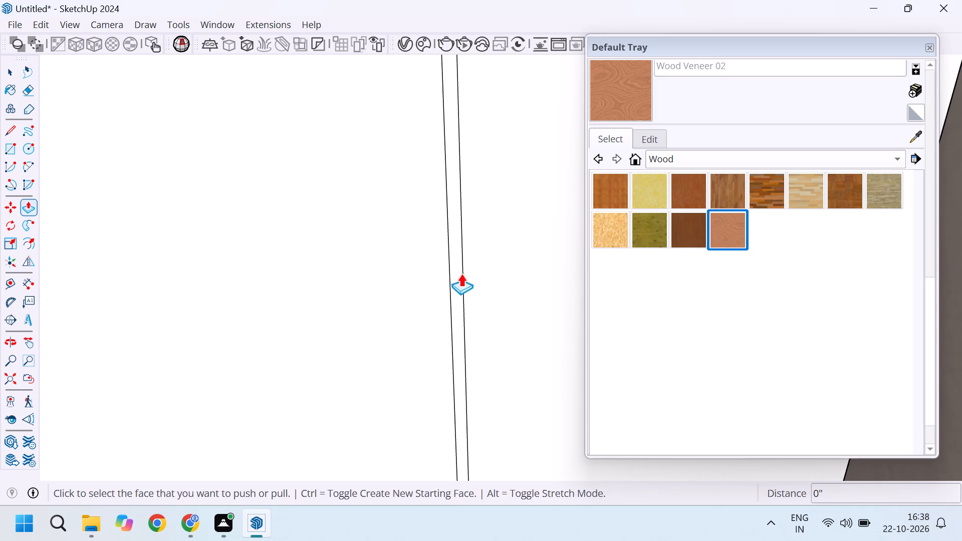
click(452, 265)
key(1)
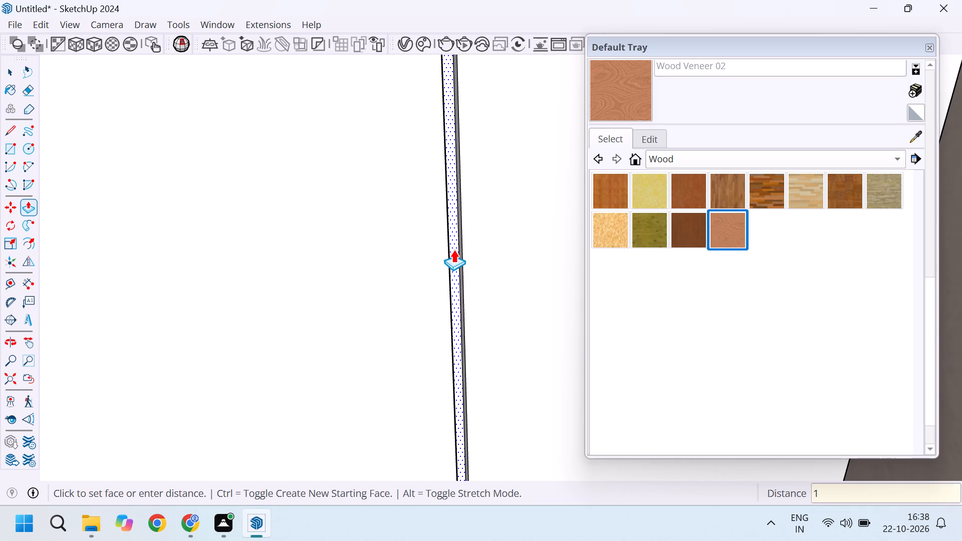
key(Return)
key(space)
Copy the division line nearer the side-wall upper cabinet 2 mm toward the tall cabinet.
scroll(453, 249, down, 9)
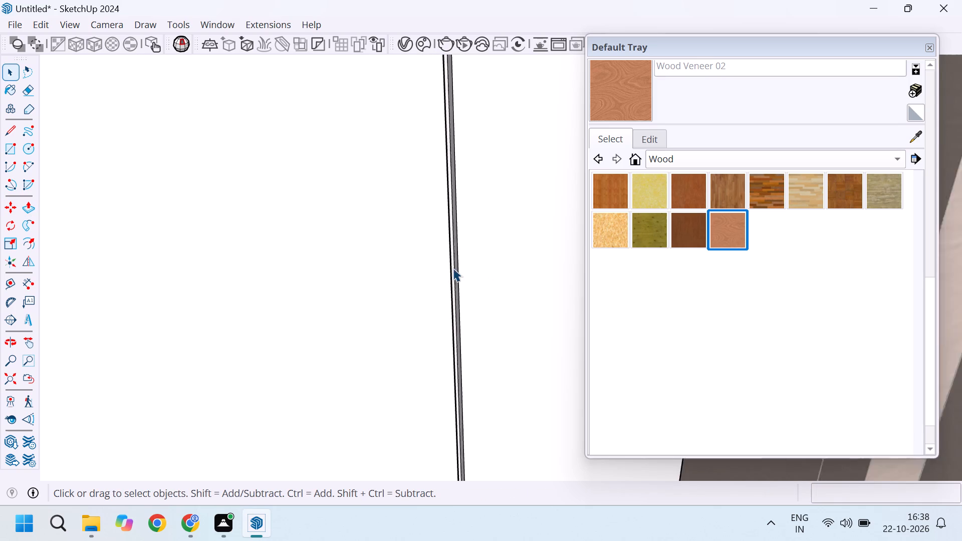
scroll(453, 268, down, 20)
scroll(453, 268, down, 4)
scroll(328, 167, up, 6)
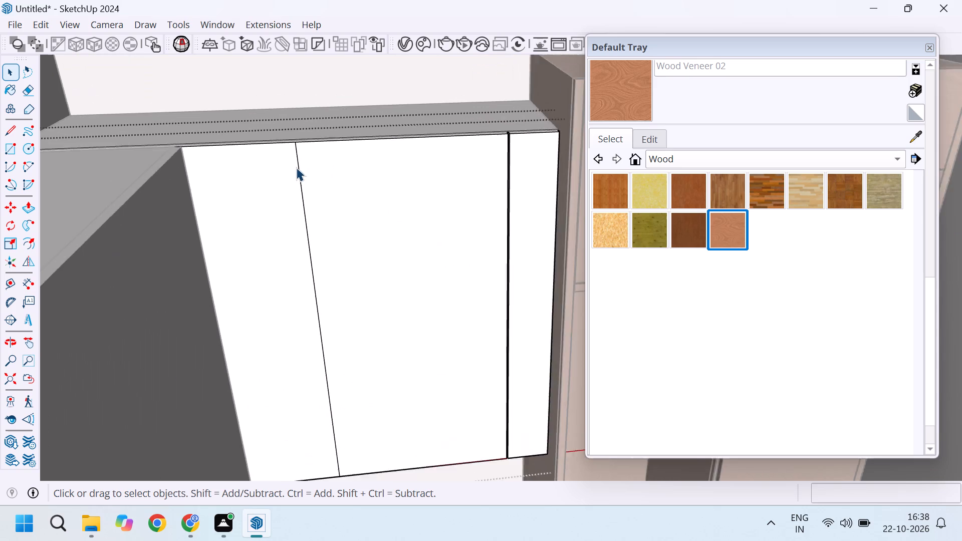
scroll(296, 167, up, 2)
click(306, 202)
key(m)
scroll(306, 202, down, 5)
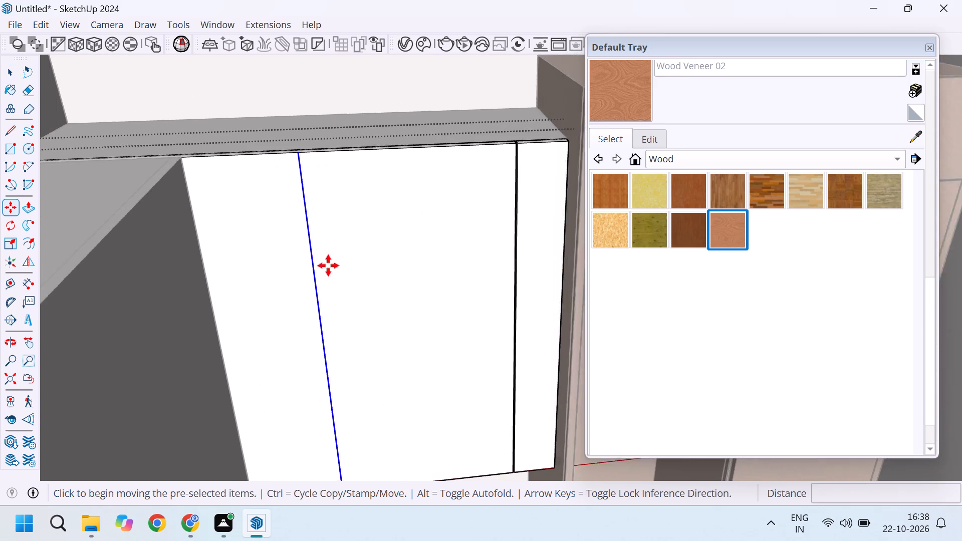
click(325, 332)
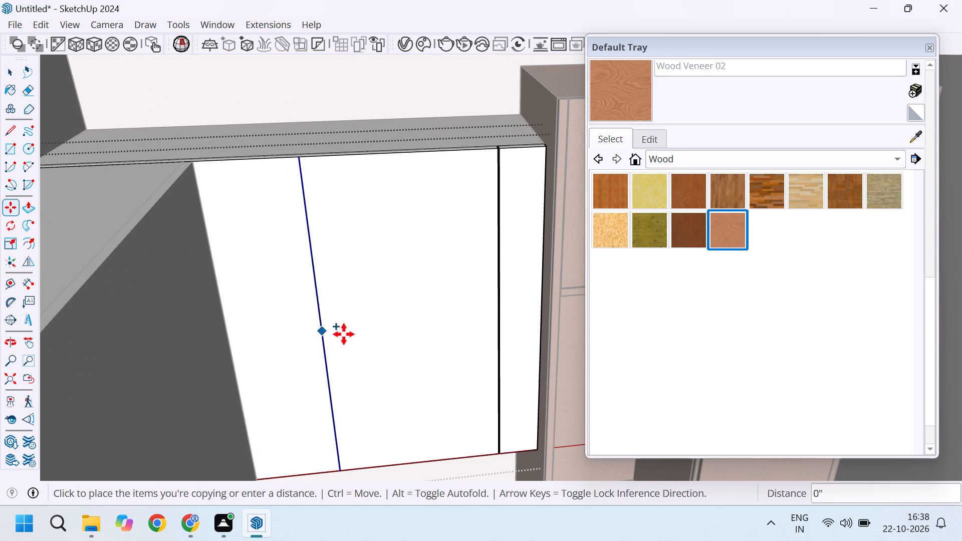
key(1)
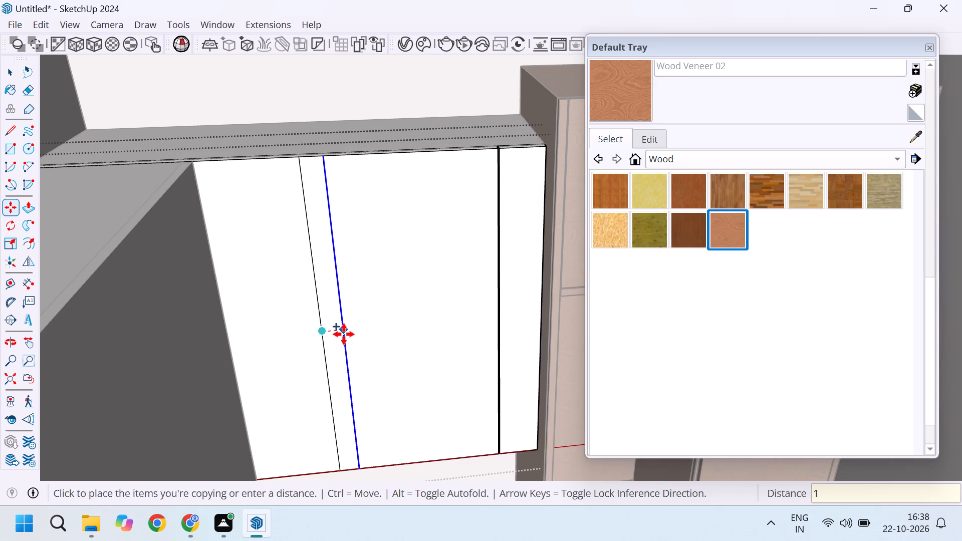
key(BackSpace)
text(2mm)
key(Return)
Copy that new line 4 mm back toward the side-wall upper cabinet and delete the original division line between the copies.
scroll(325, 323, up, 14)
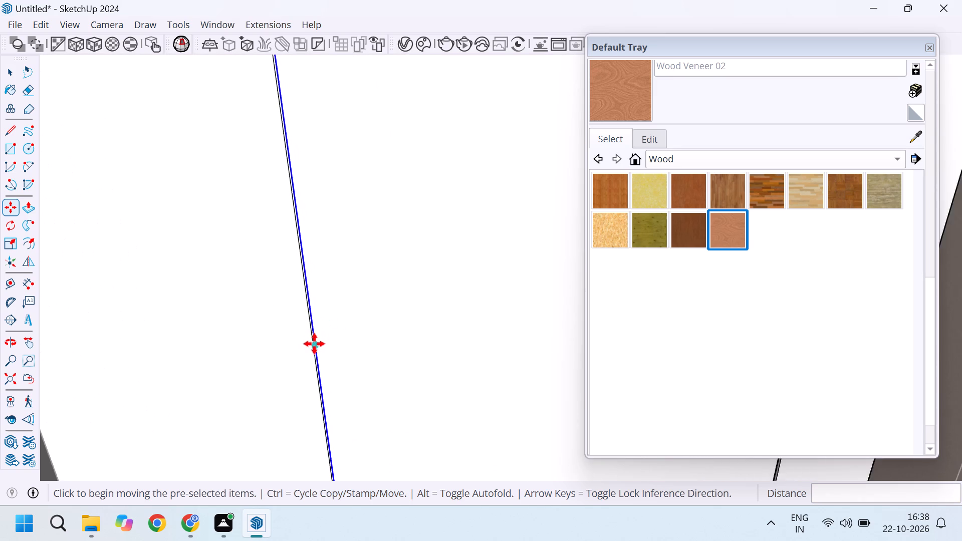
scroll(313, 347, up, 9)
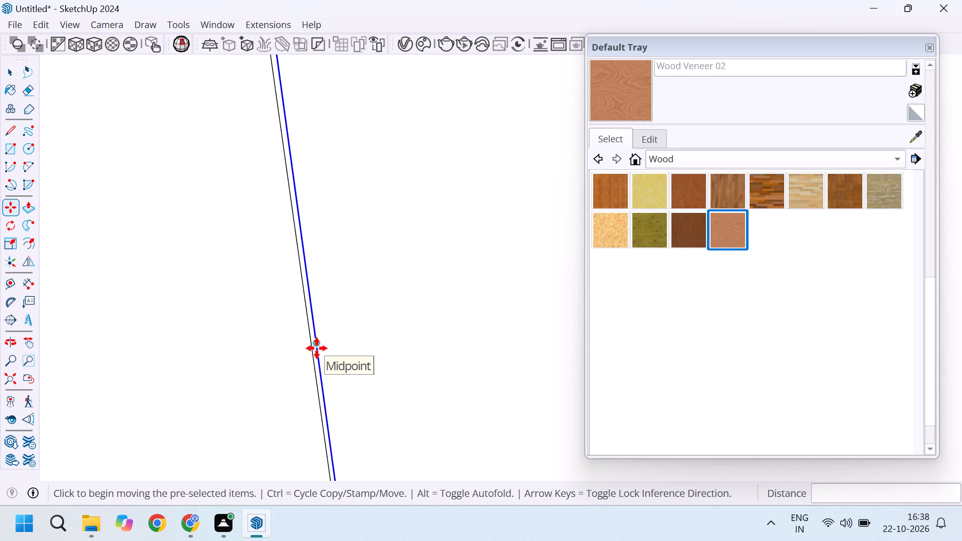
click(317, 348)
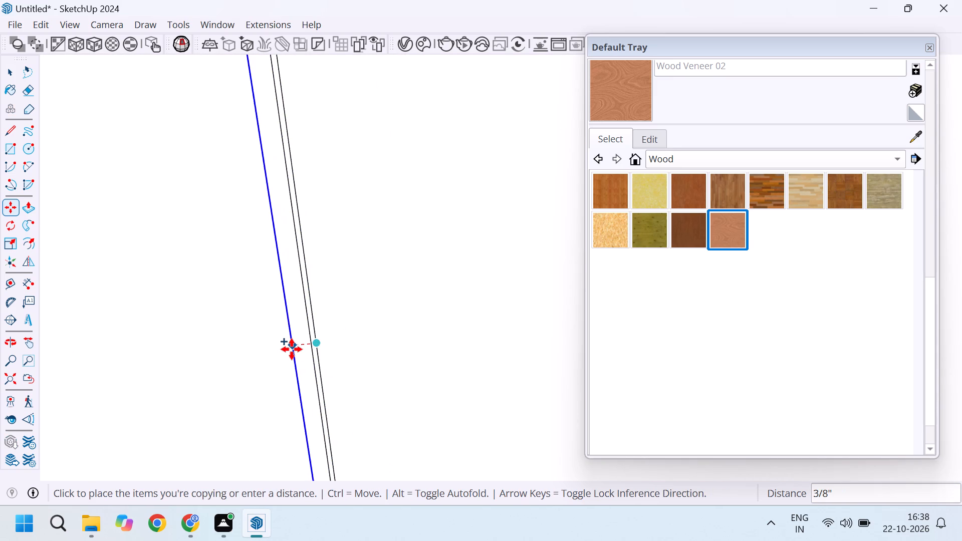
text(4mm)
key(Return)
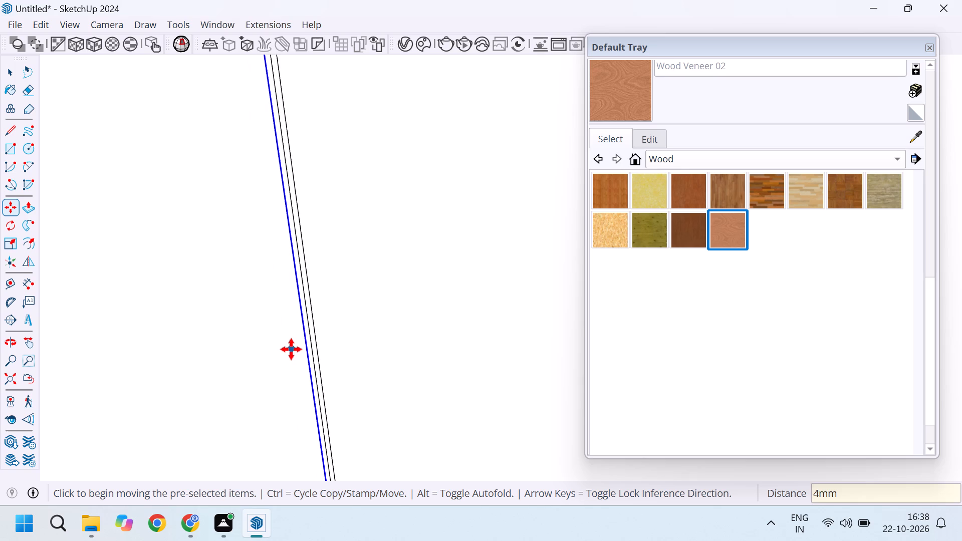
scroll(301, 335, up, 11)
key(space)
click(308, 326)
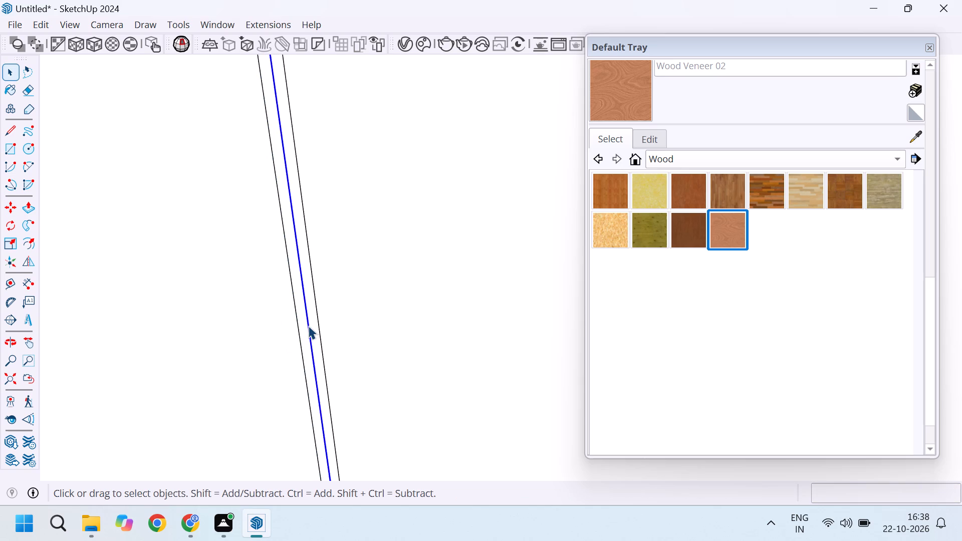
key(Delete)
Push the second narrow strip into the panel by the same depth as the first door gap.
key(p)
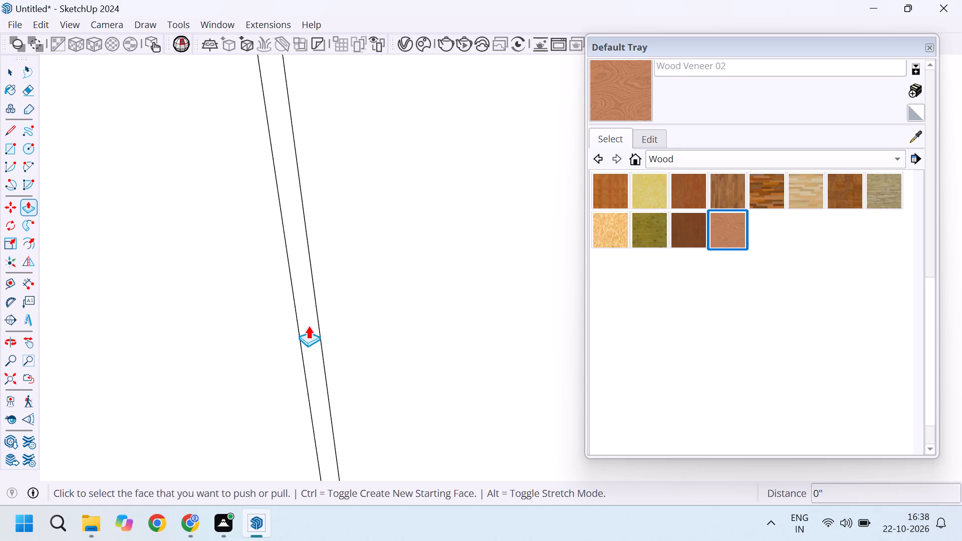
triple_click(302, 322)
scroll(302, 322, down, 5)
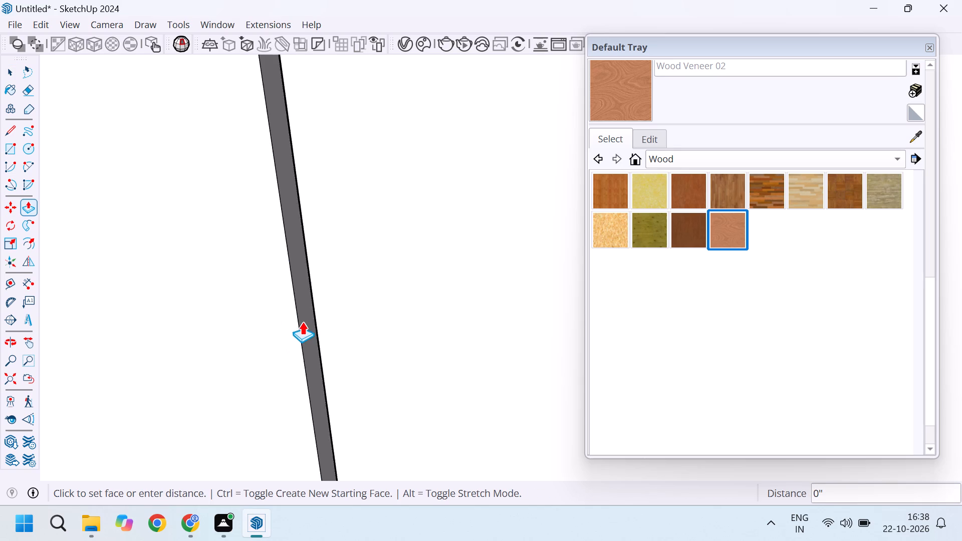
scroll(302, 322, down, 20)
scroll(302, 322, down, 12)
key(space)
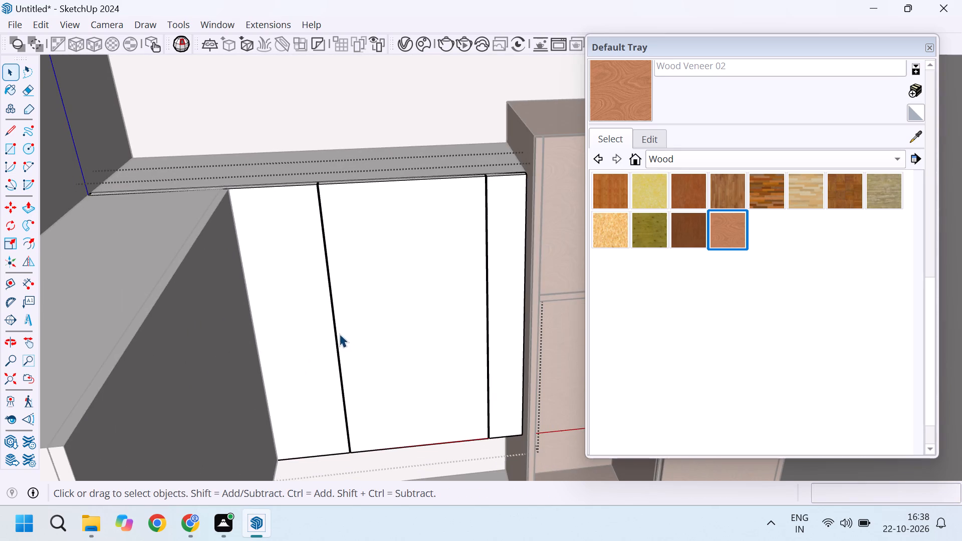
Draw a vertical line on the back-wall upper panel where it meets the side-wall cabinet's front, from top edge to bottom edge.
scroll(339, 334, down, 4)
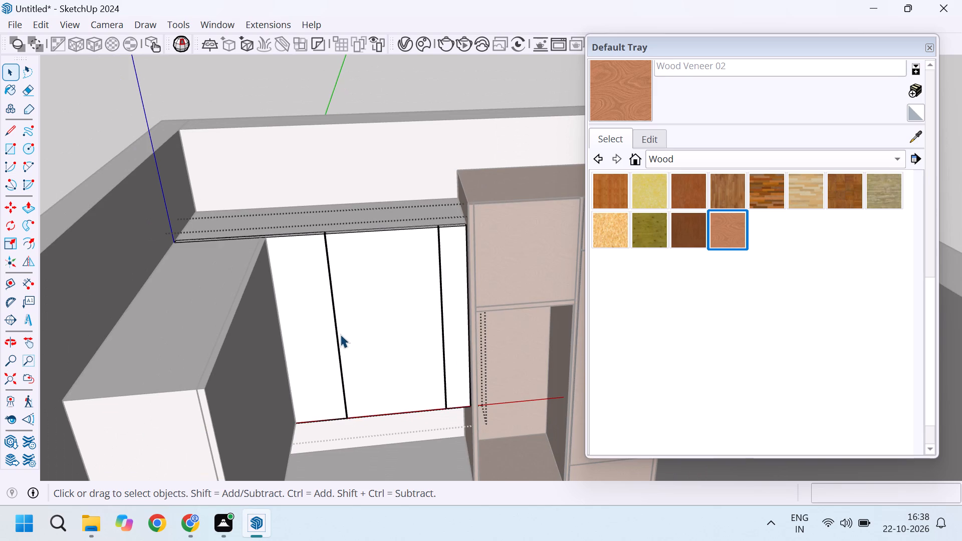
scroll(298, 266, up, 9)
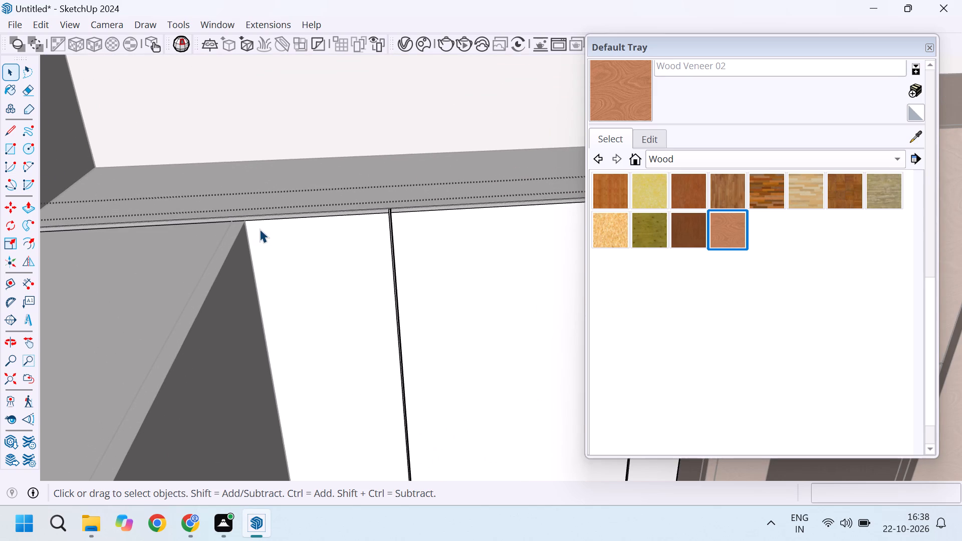
scroll(258, 241, up, 7)
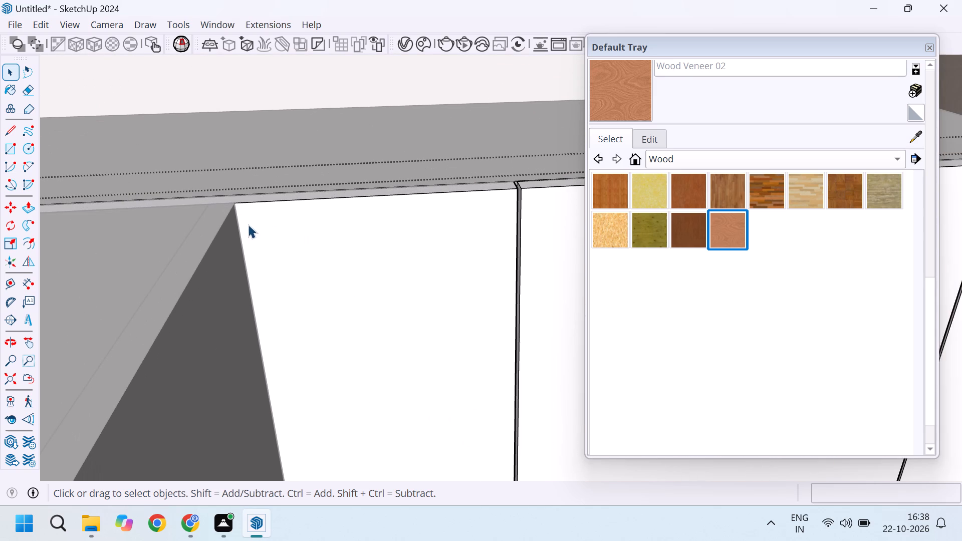
click(241, 223)
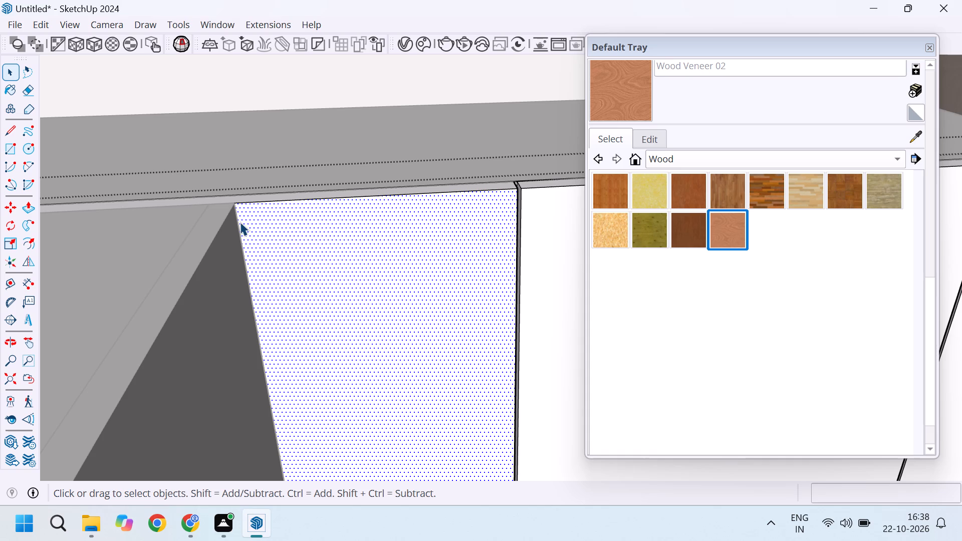
click(240, 222)
scroll(250, 218, down, 3)
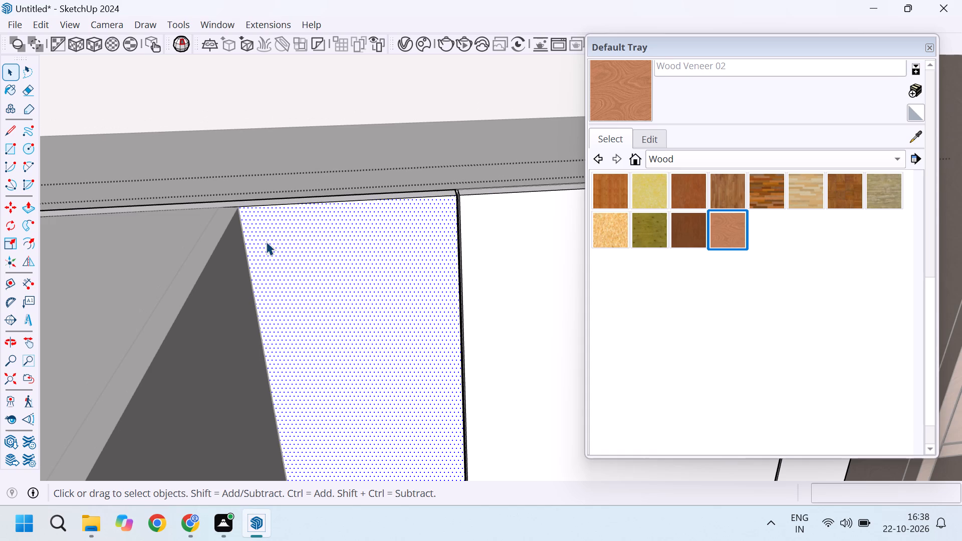
key(l)
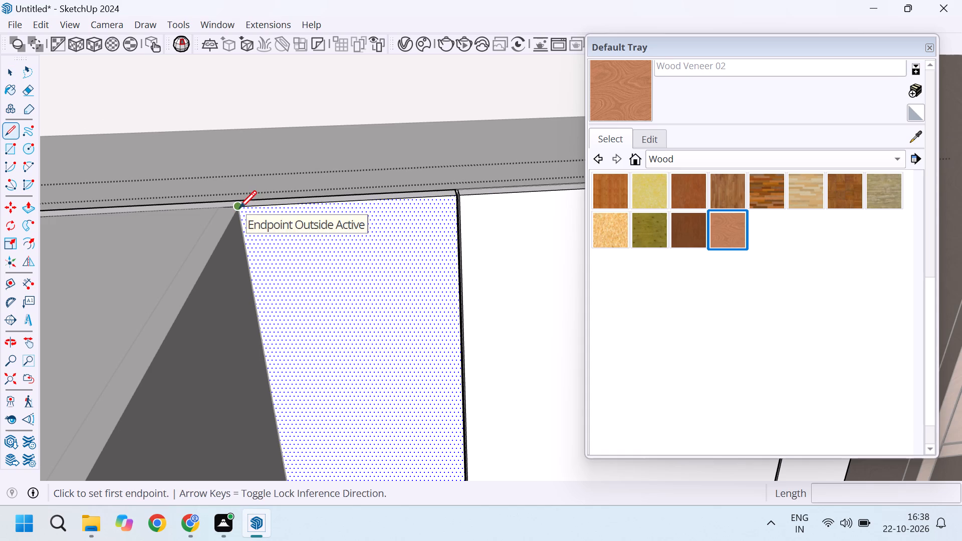
click(241, 207)
scroll(241, 207, down, 13)
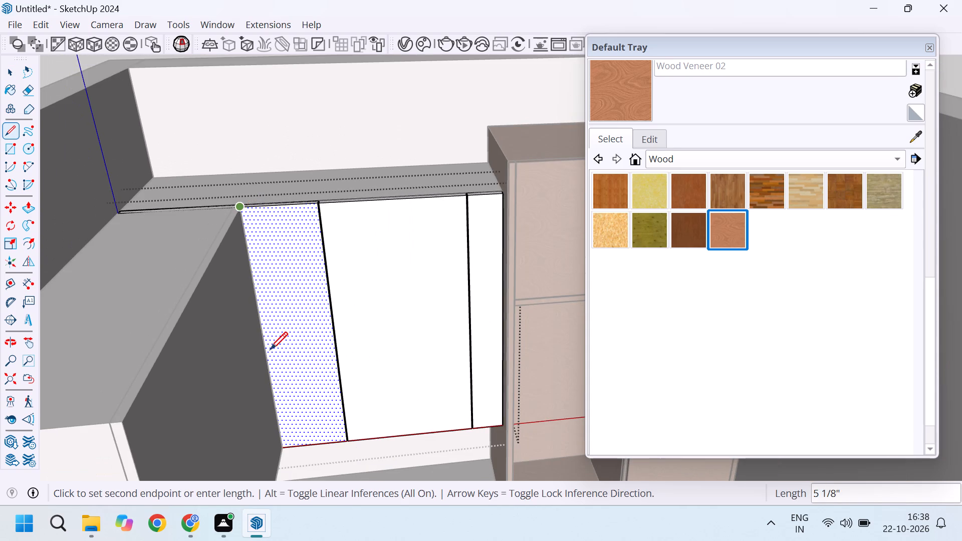
scroll(280, 434, up, 17)
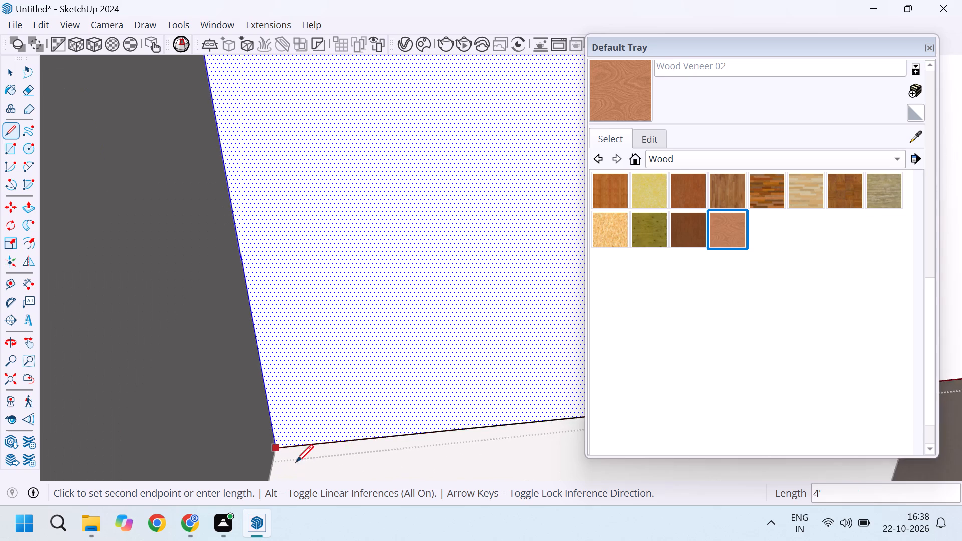
scroll(296, 462, up, 2)
click(259, 435)
scroll(258, 434, down, 5)
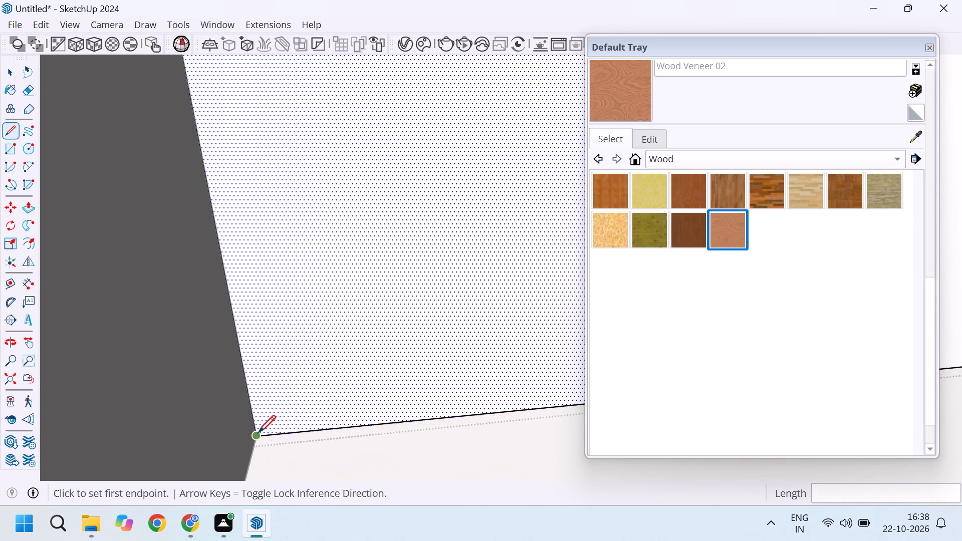
scroll(258, 432, down, 4)
key(space)
Copy the corner line 2 mm across the back-wall upper panel toward the tall cabinet.
click(244, 361)
scroll(247, 363, down, 5)
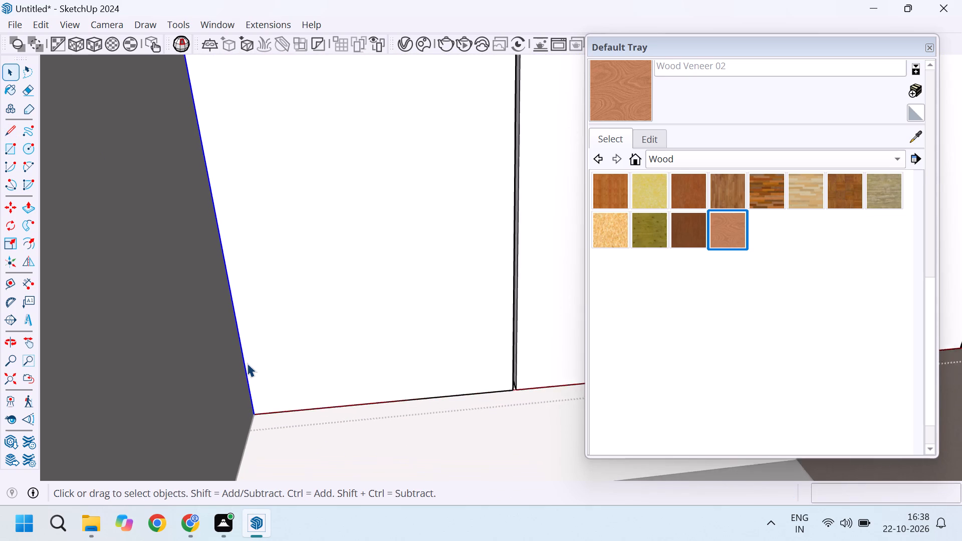
scroll(247, 363, down, 11)
scroll(238, 302, down, 6)
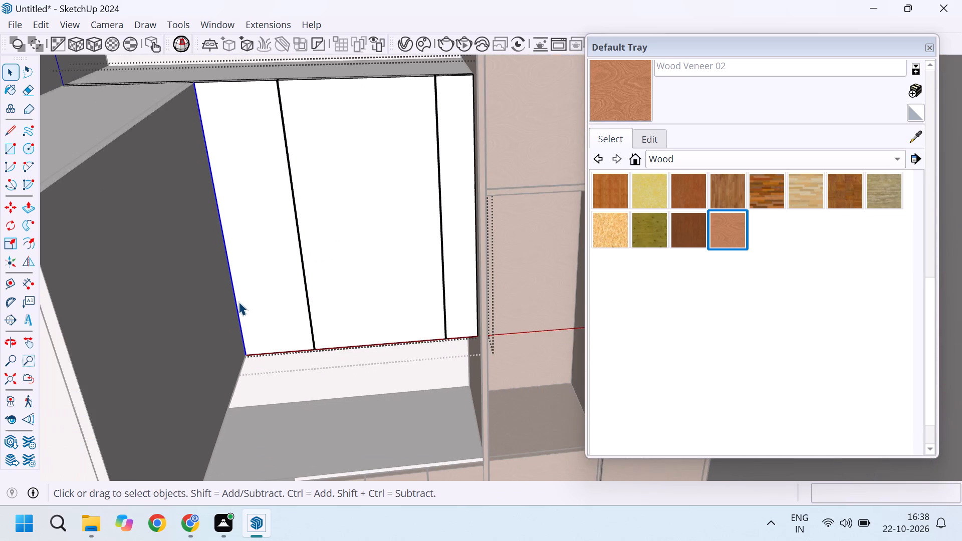
key(m)
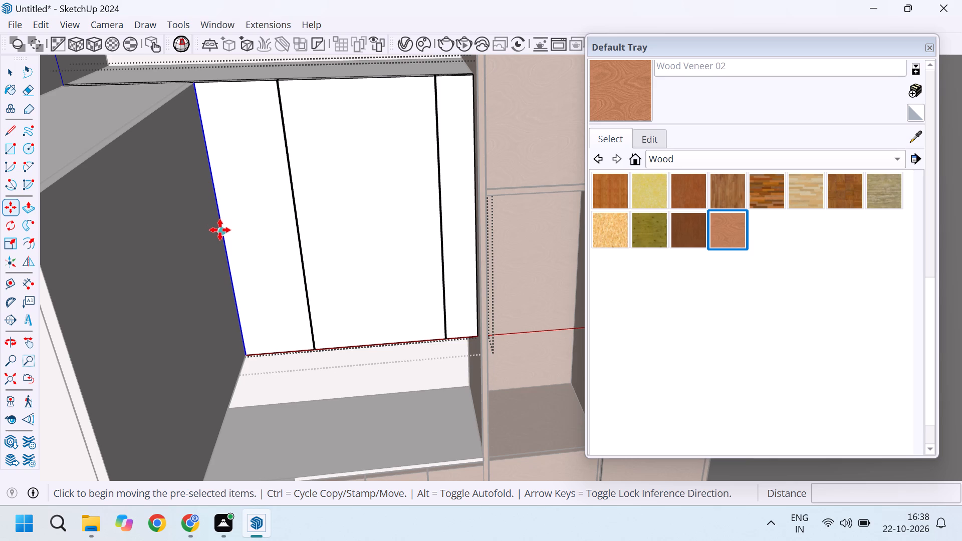
click(222, 230)
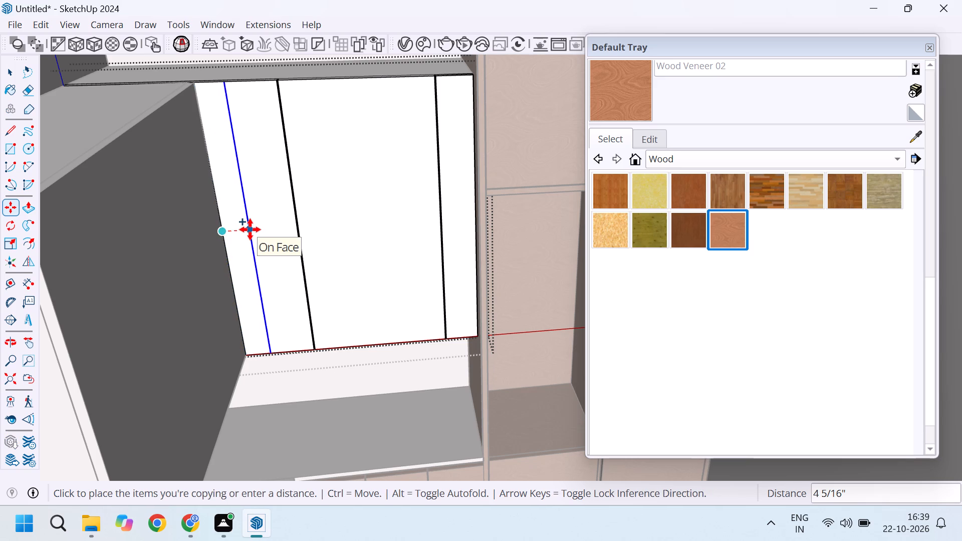
text(2mm)
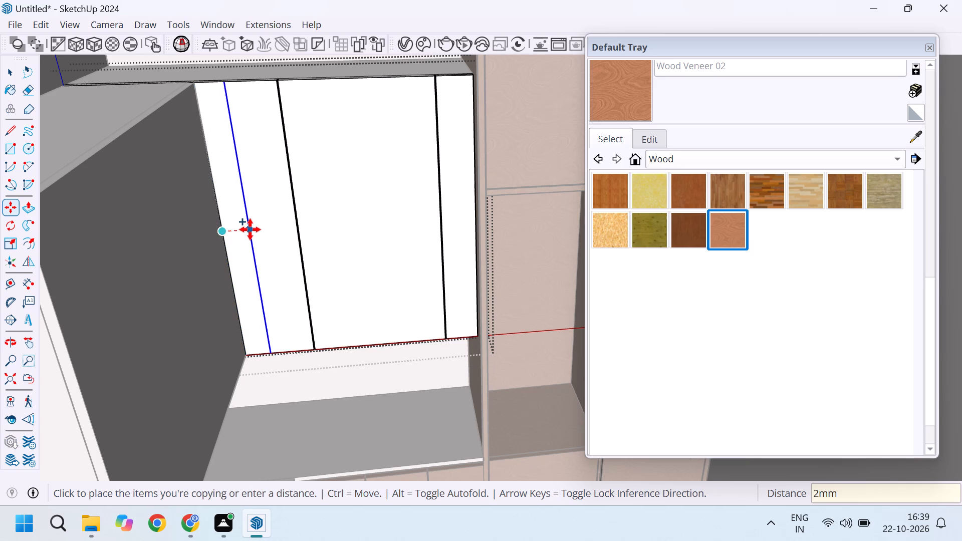
key(Return)
key(space)
Push the narrow corner strip 1" into the back-wall upper panel, and close the panel group.
scroll(199, 109, up, 8)
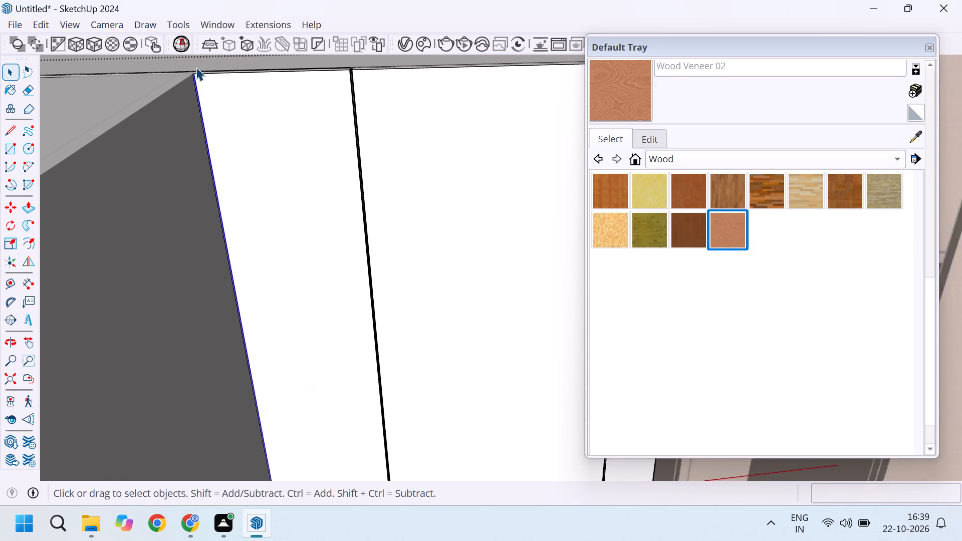
scroll(196, 67, up, 17)
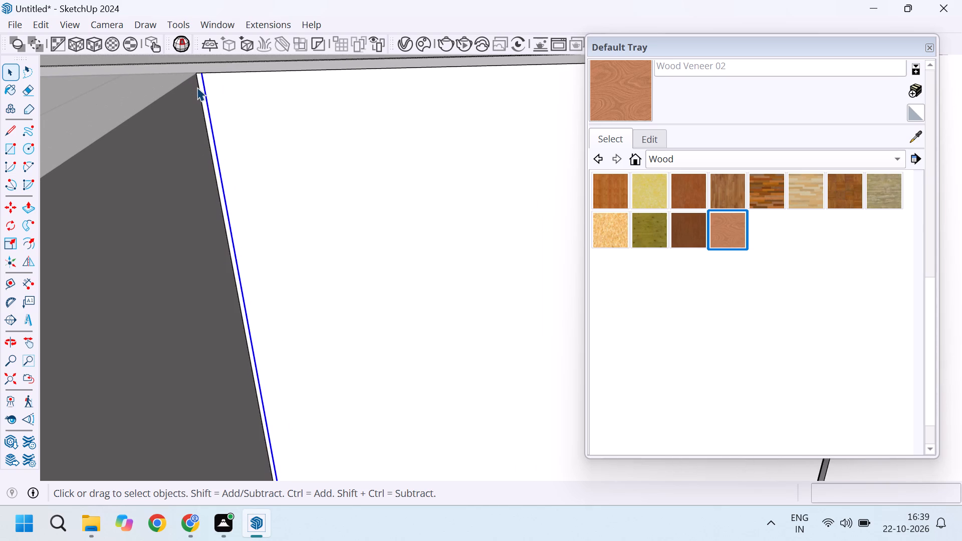
key(p)
click(200, 88)
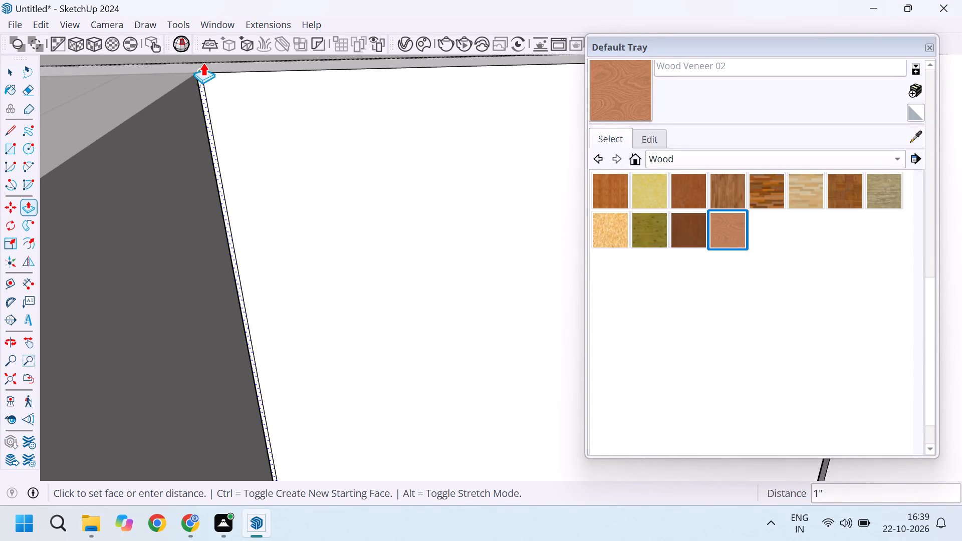
click(212, 59)
scroll(212, 59, down, 9)
key(space)
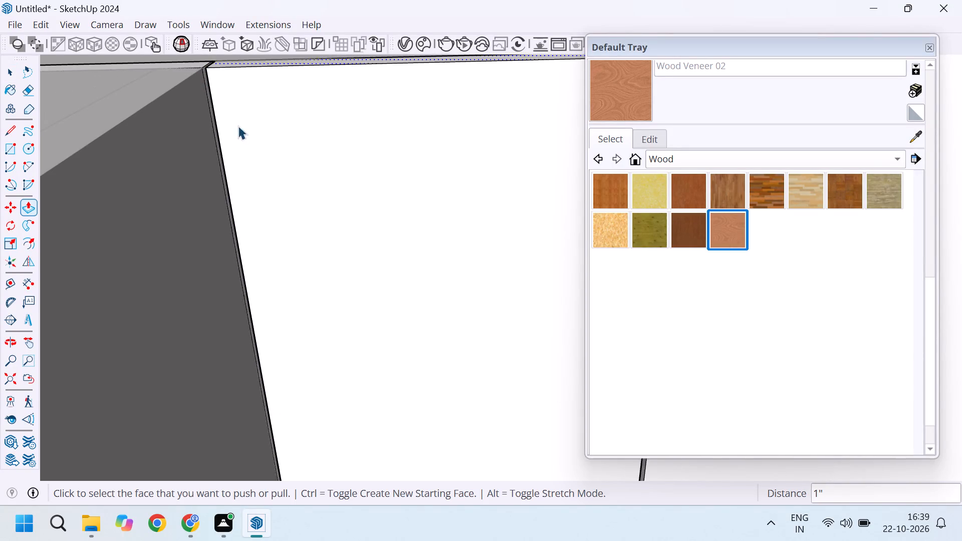
scroll(238, 126, down, 20)
scroll(238, 126, down, 20)
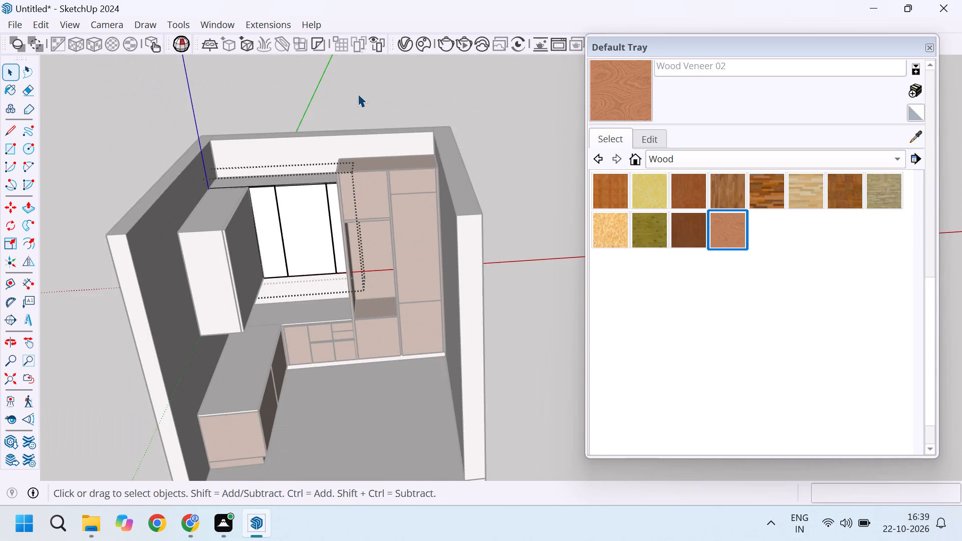
click(358, 94)
Open the side-wall upper cabinet's front panel group for editing.
scroll(263, 151, up, 10)
middle_drag(291, 279, 193, 243)
scroll(291, 279, up, 1)
middle_drag(221, 185, 234, 273)
scroll(229, 202, up, 9)
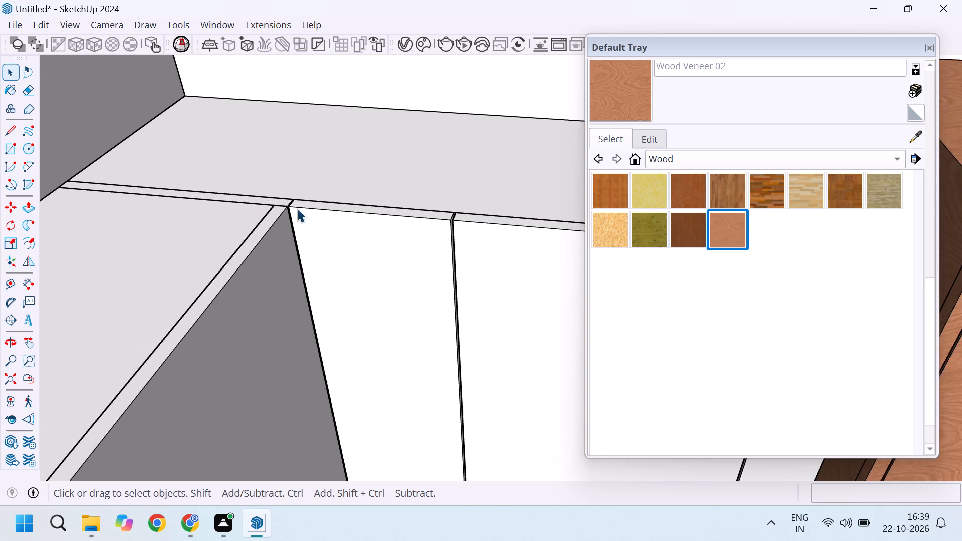
scroll(375, 210, down, 16)
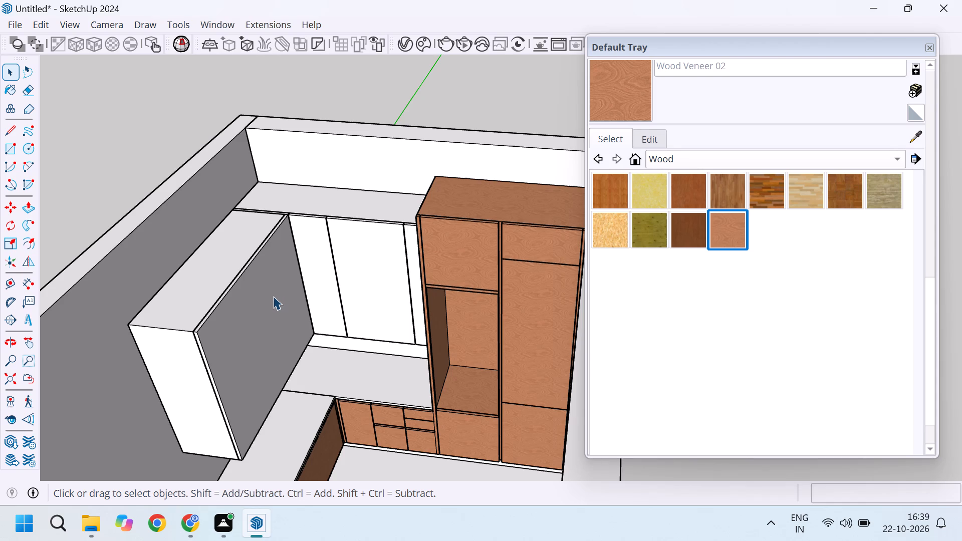
scroll(248, 303, down, 10)
middle_drag(253, 339, 185, 321)
scroll(221, 303, up, 2)
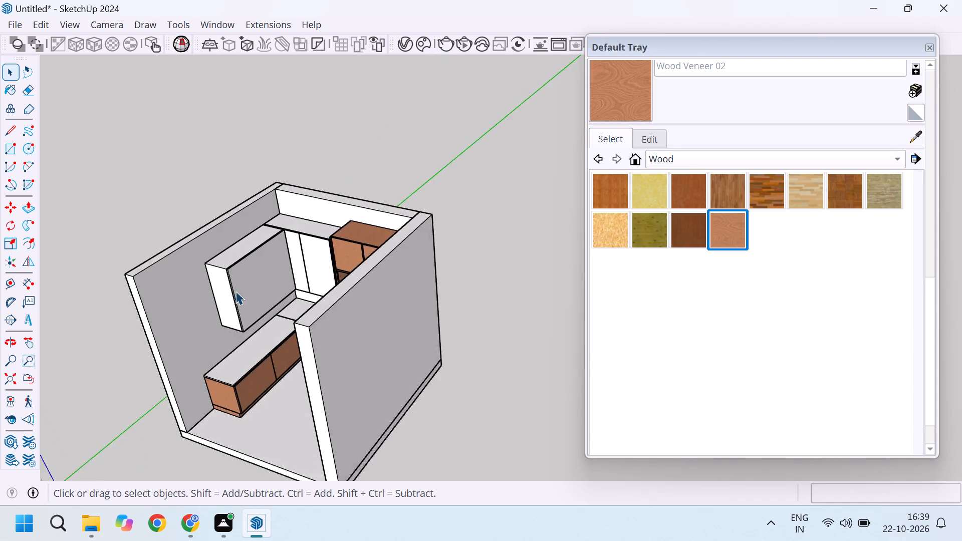
scroll(235, 291, up, 11)
double_click(257, 279)
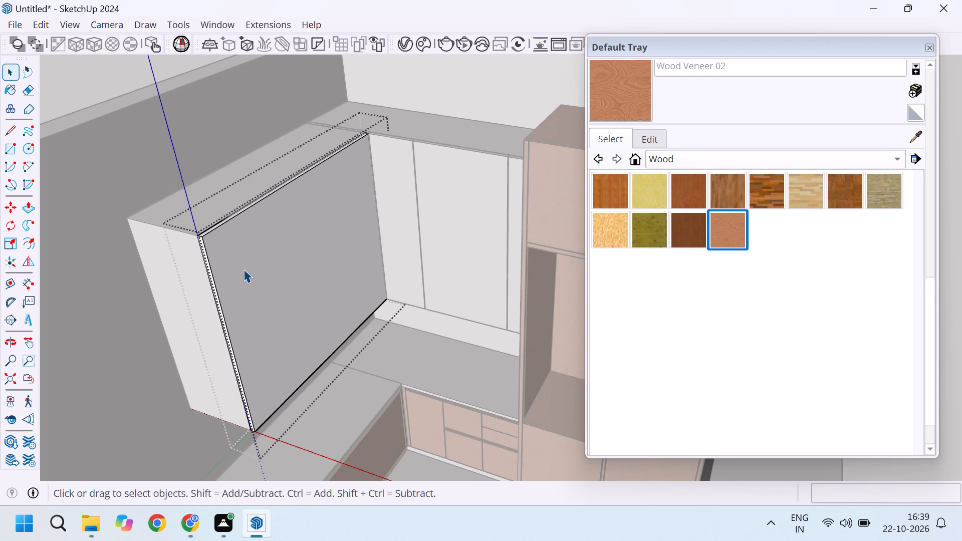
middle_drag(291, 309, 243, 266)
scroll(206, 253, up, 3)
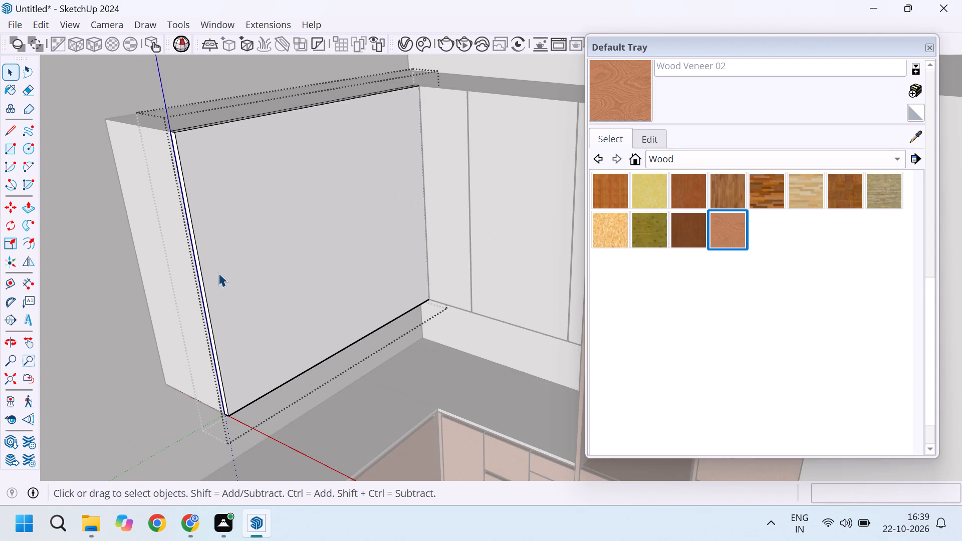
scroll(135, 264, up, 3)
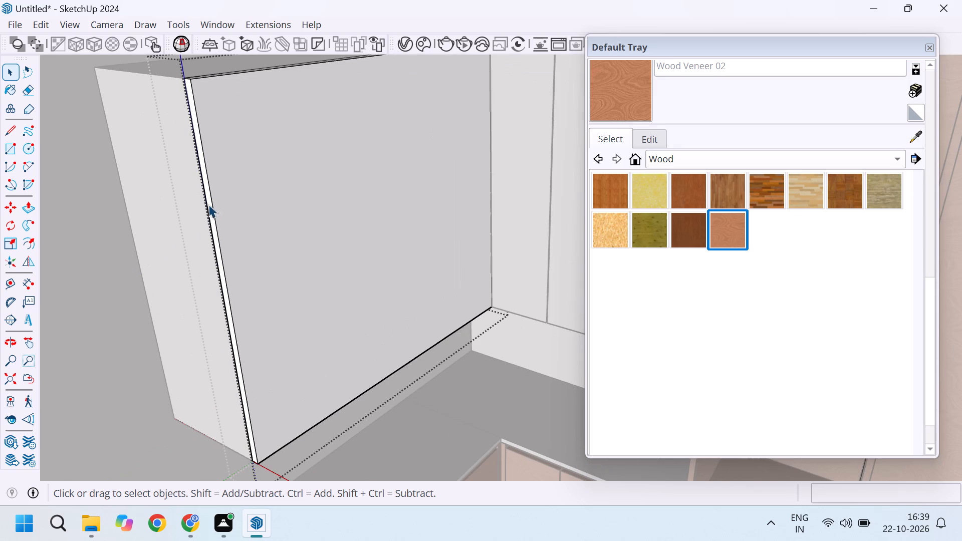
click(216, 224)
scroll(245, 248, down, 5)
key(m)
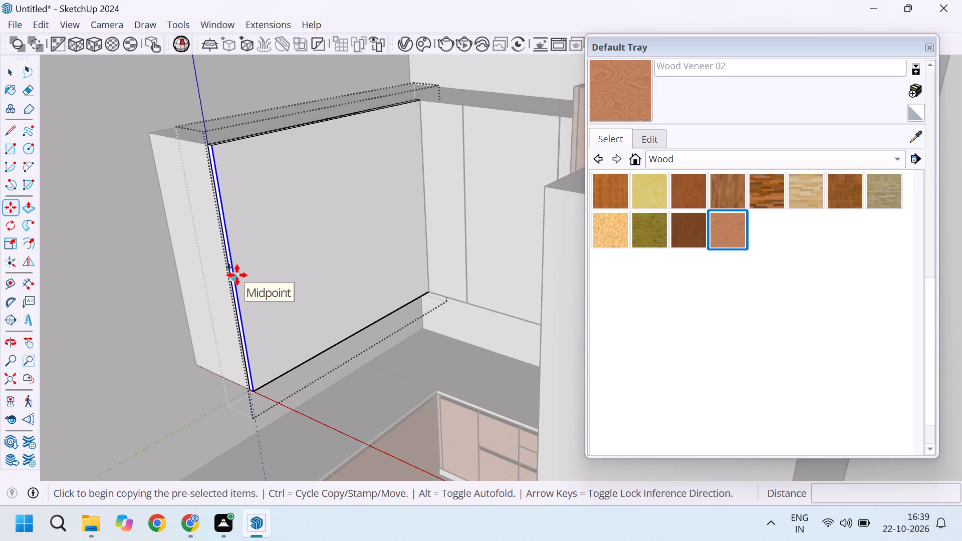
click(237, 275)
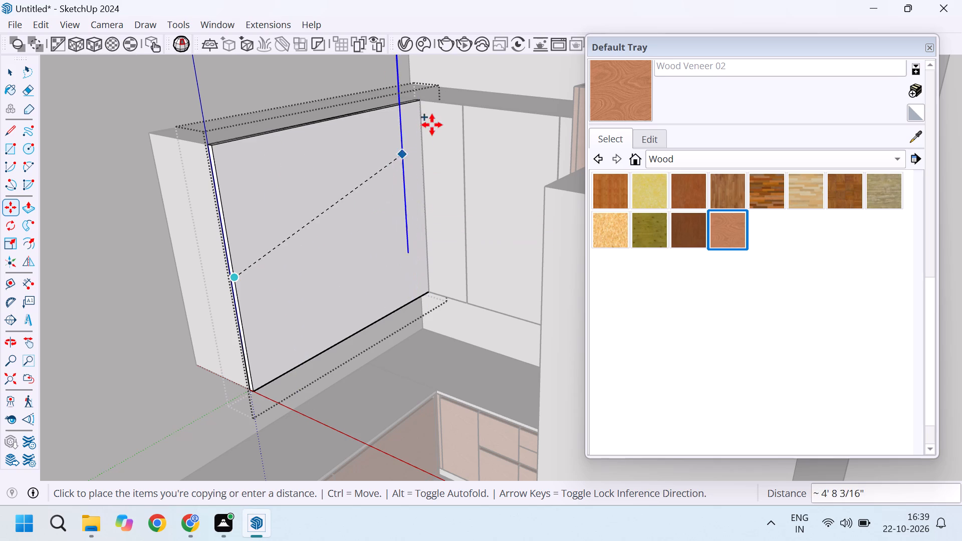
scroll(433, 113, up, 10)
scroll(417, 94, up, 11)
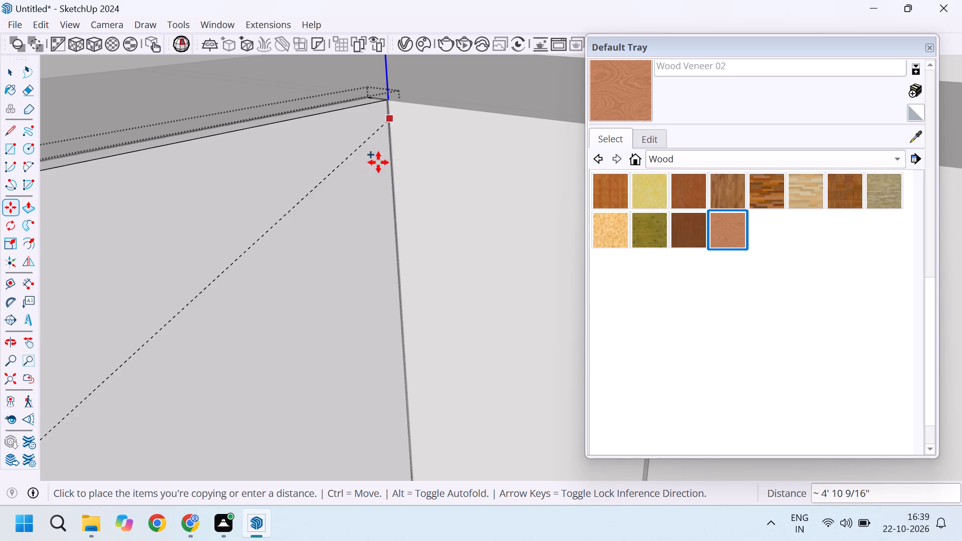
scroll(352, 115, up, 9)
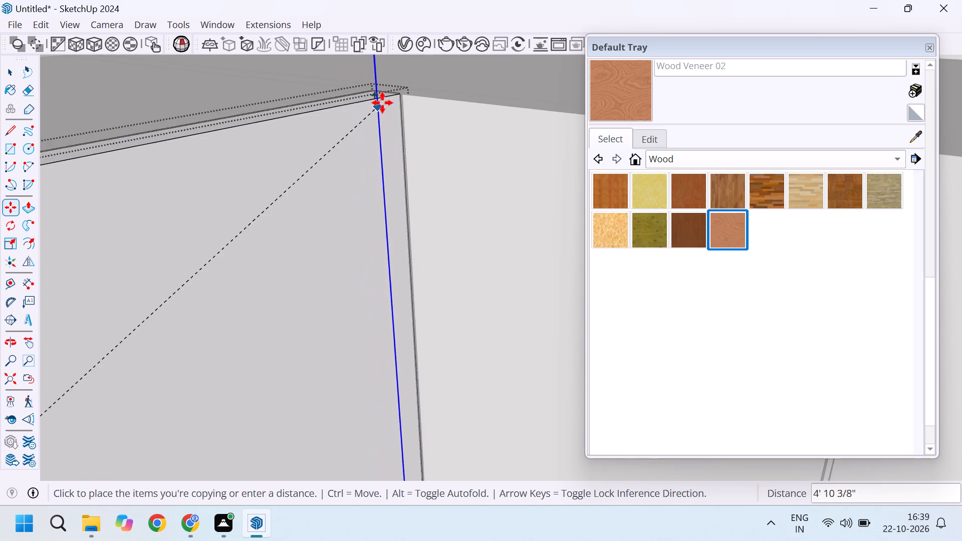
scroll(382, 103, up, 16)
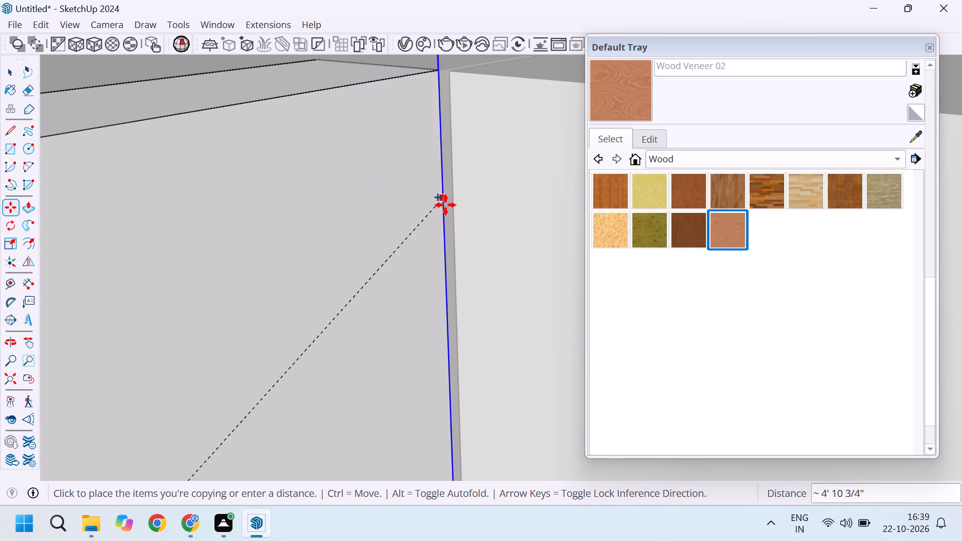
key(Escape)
Copy the front panel's outer vertical edge to its far corner at 4' 6" and divide the span into three equal doors.
scroll(428, 212, down, 20)
scroll(428, 212, down, 14)
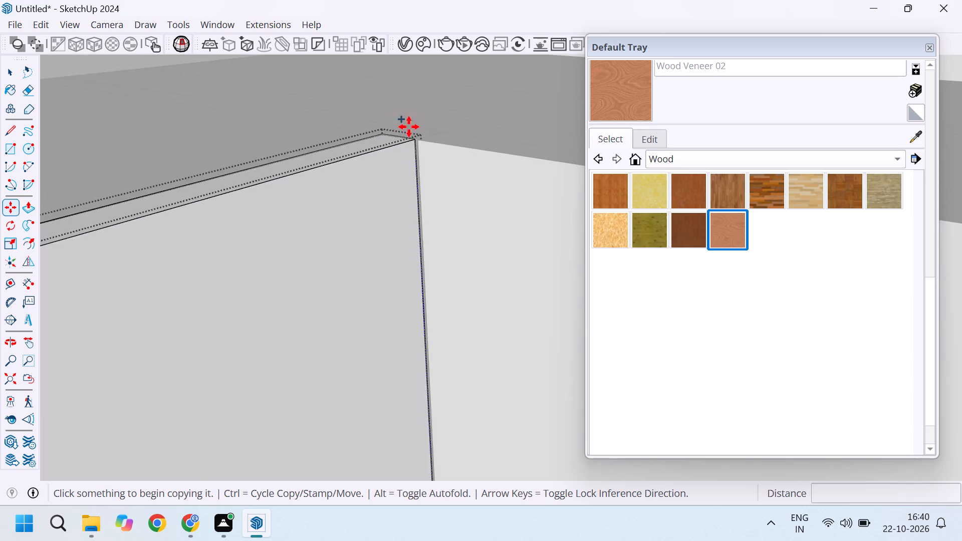
scroll(409, 127, down, 20)
scroll(409, 127, down, 20)
scroll(409, 127, down, 2)
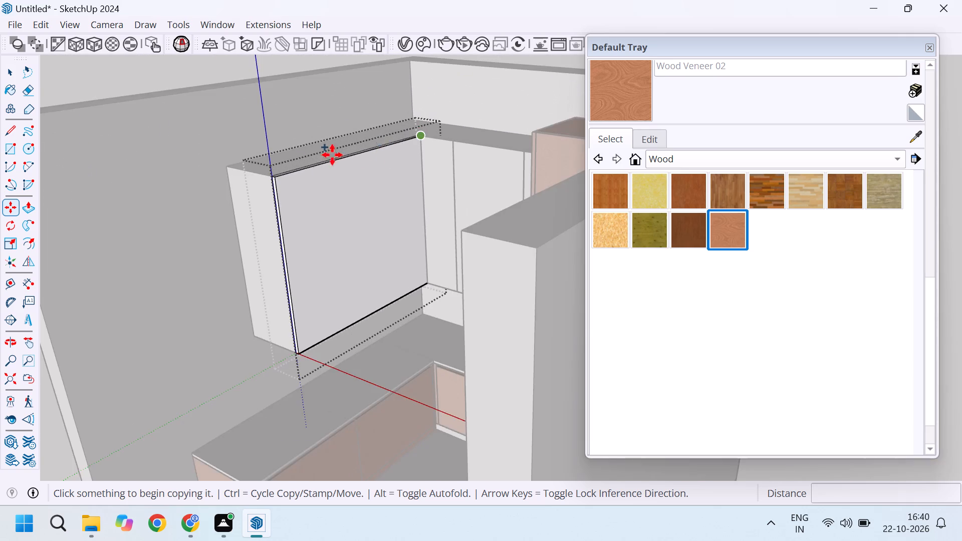
scroll(273, 165, up, 20)
key(space)
click(275, 195)
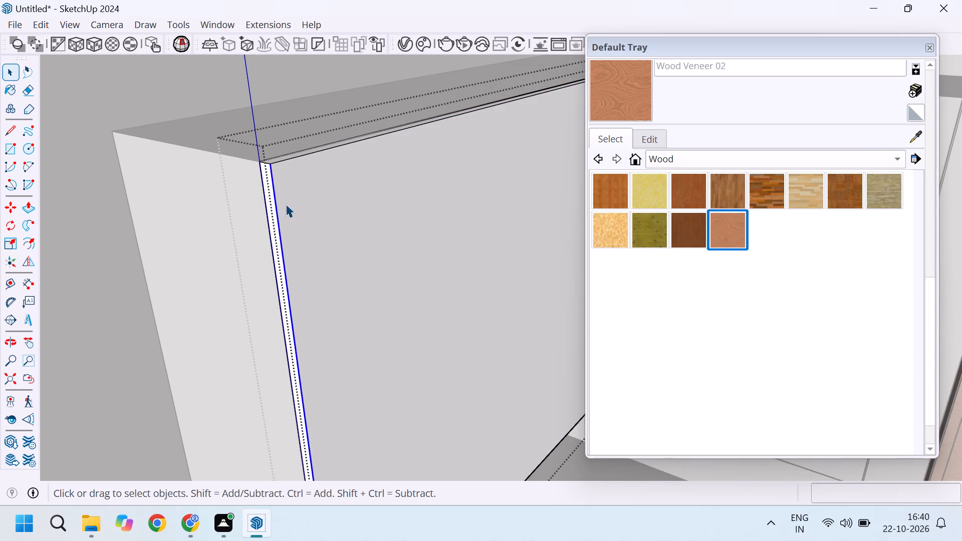
key(m)
scroll(267, 165, up, 5)
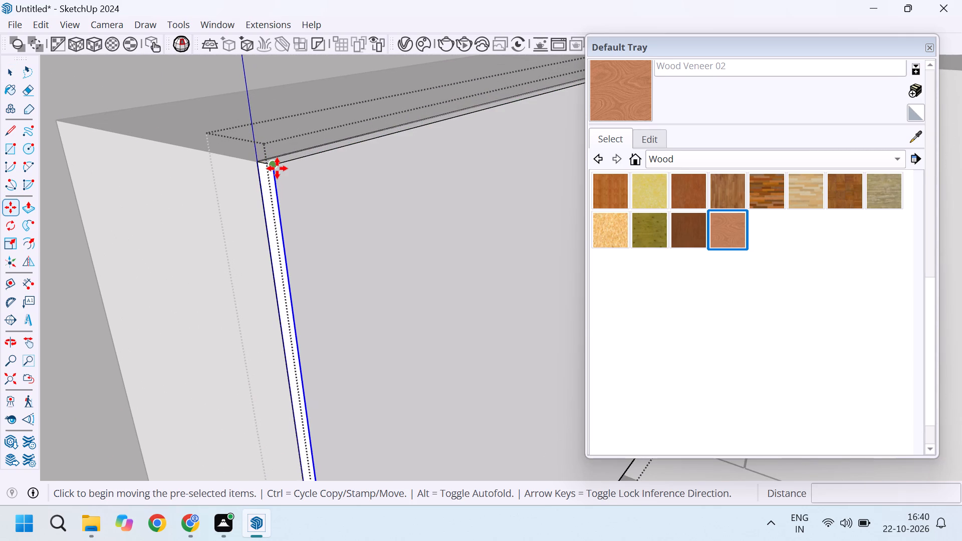
click(277, 168)
scroll(288, 153, down, 8)
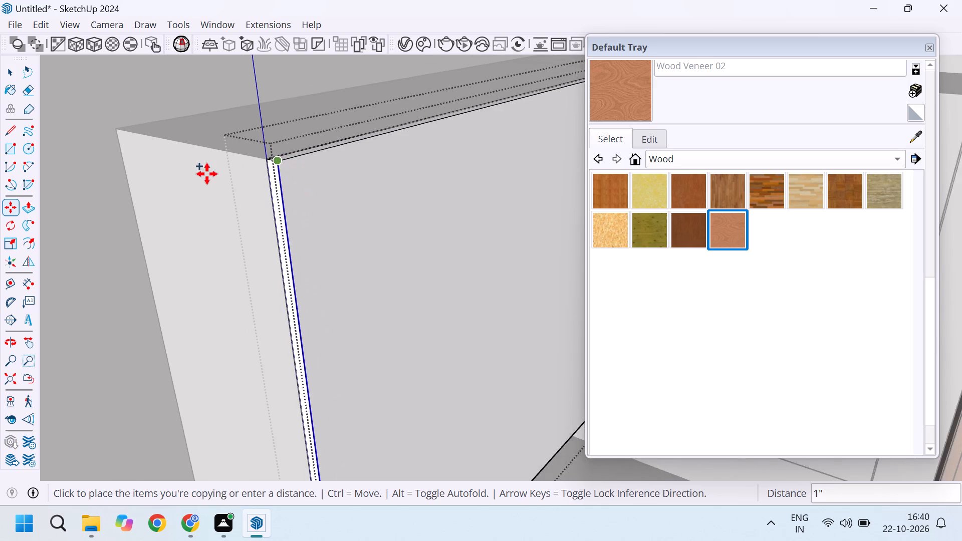
scroll(207, 174, down, 18)
scroll(356, 128, up, 20)
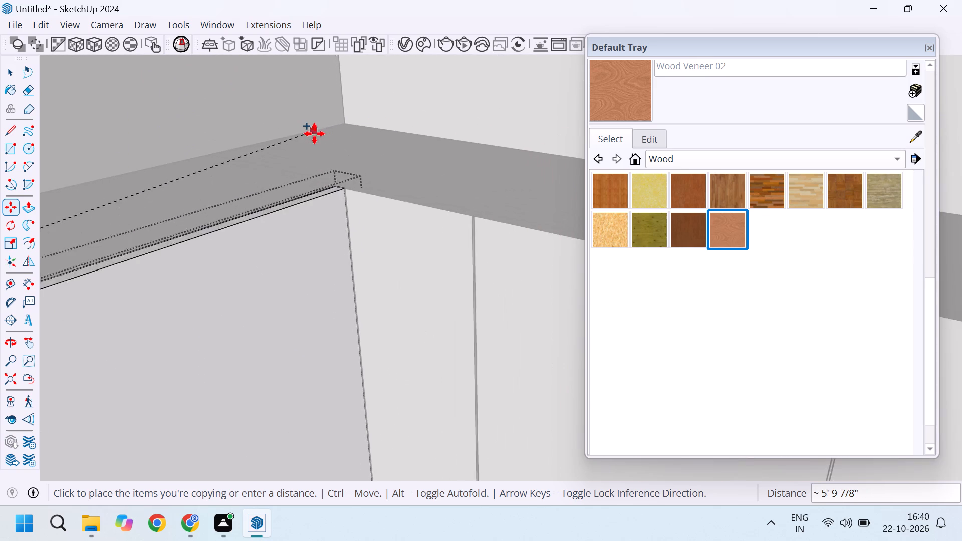
scroll(314, 134, up, 2)
scroll(381, 276, up, 7)
scroll(417, 317, up, 6)
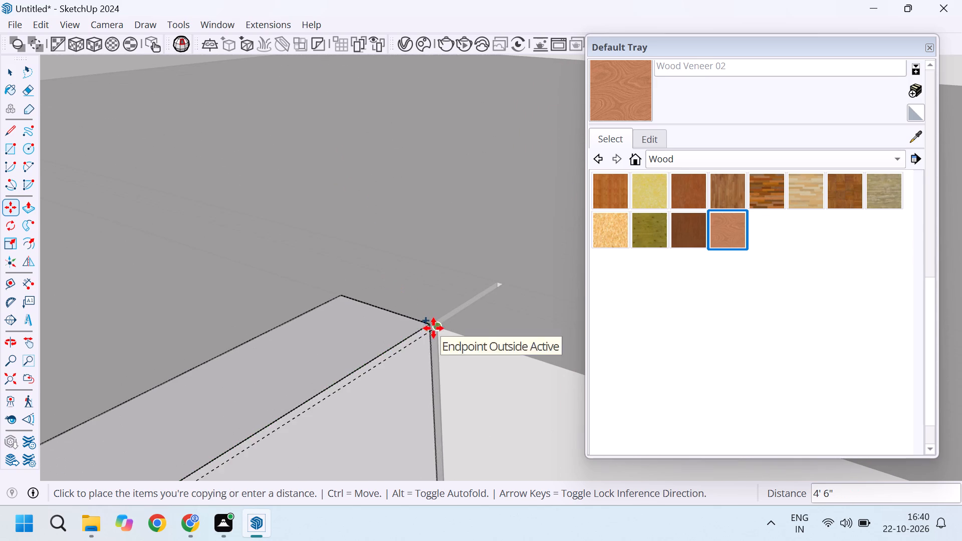
click(431, 323)
scroll(383, 257, down, 9)
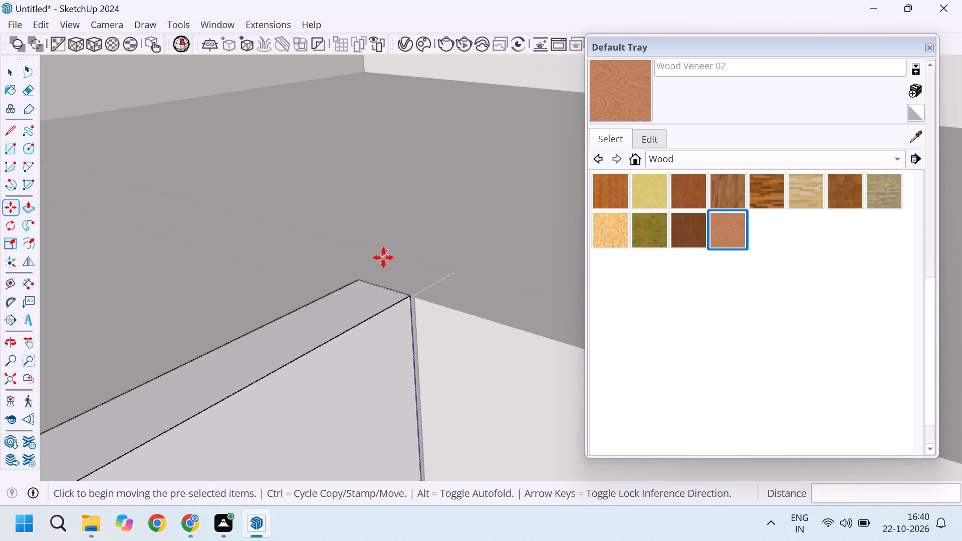
scroll(383, 257, down, 11)
text(3/)
key(Return)
scroll(320, 234, down, 13)
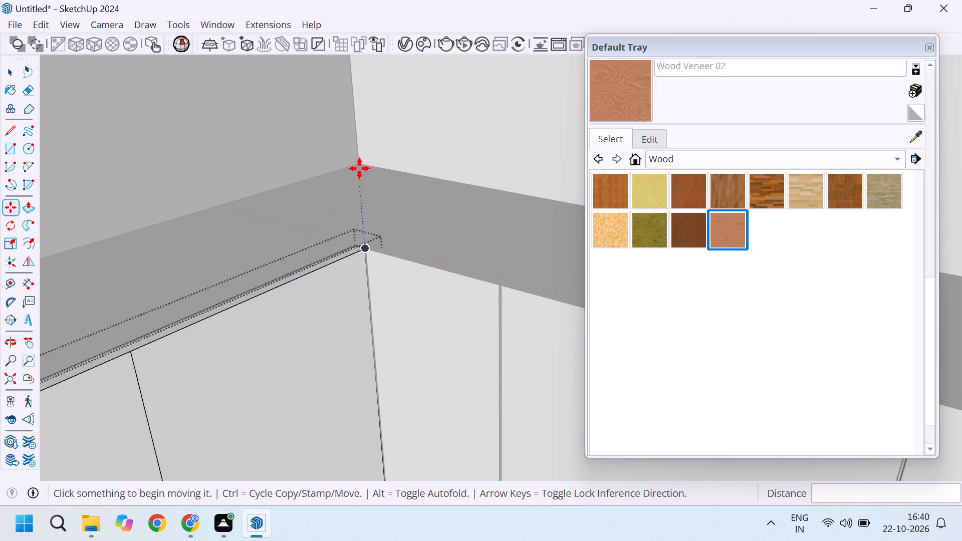
scroll(359, 168, down, 7)
scroll(286, 308, up, 3)
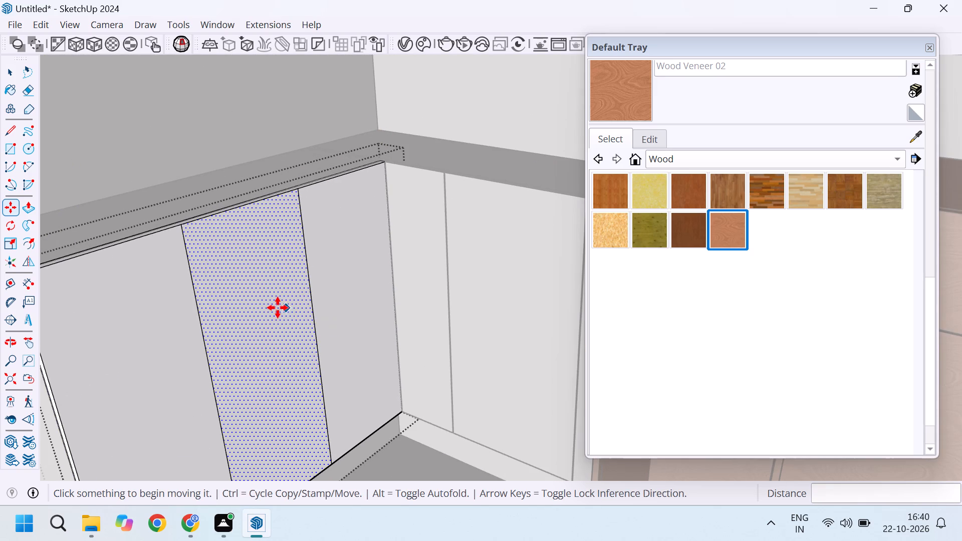
Offset the middle door face of the side-wall upper cabinet 2 mm inward.
key(space)
click(268, 313)
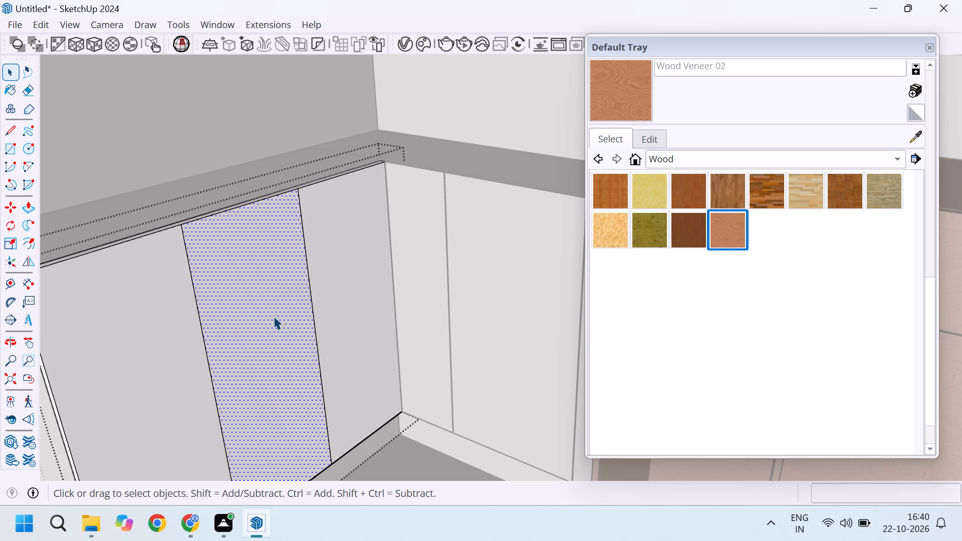
key(f)
click(274, 316)
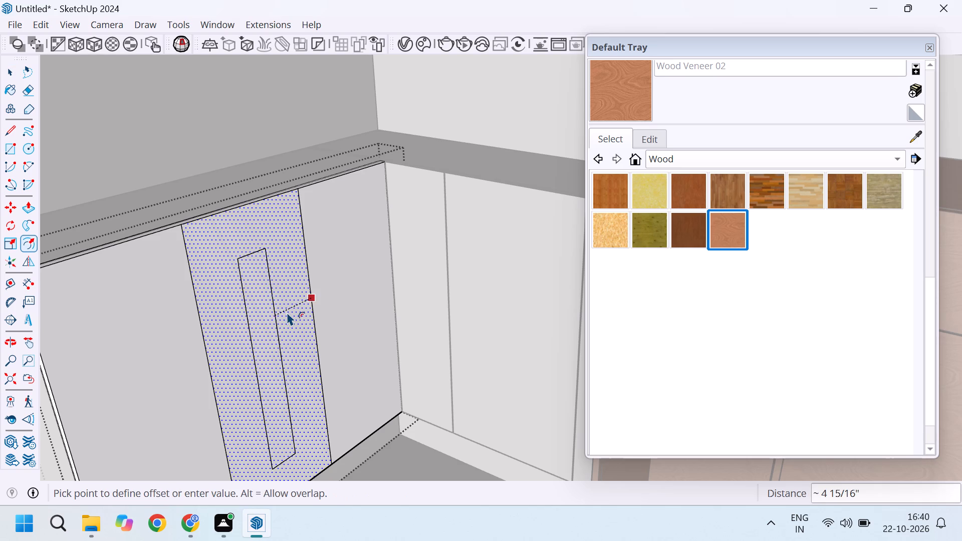
text(2mm)
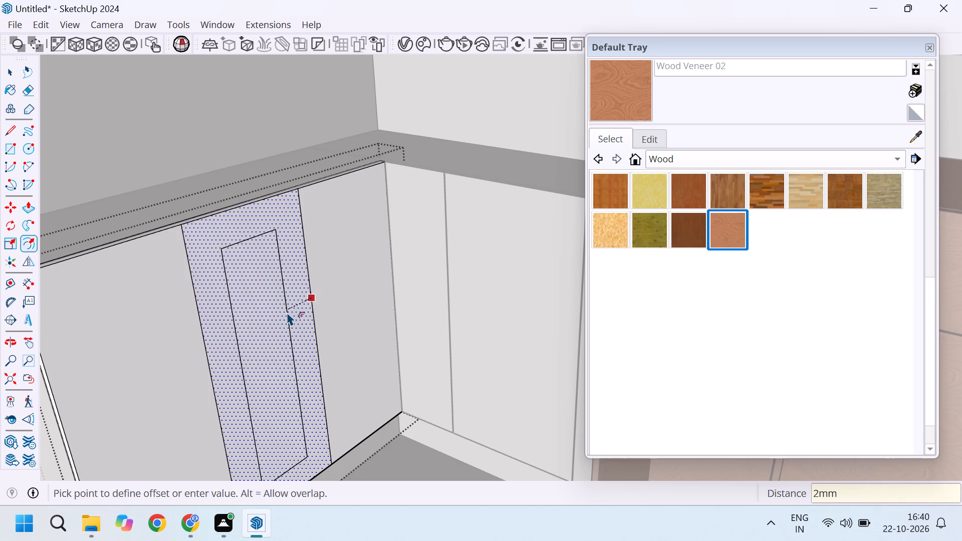
key(Return)
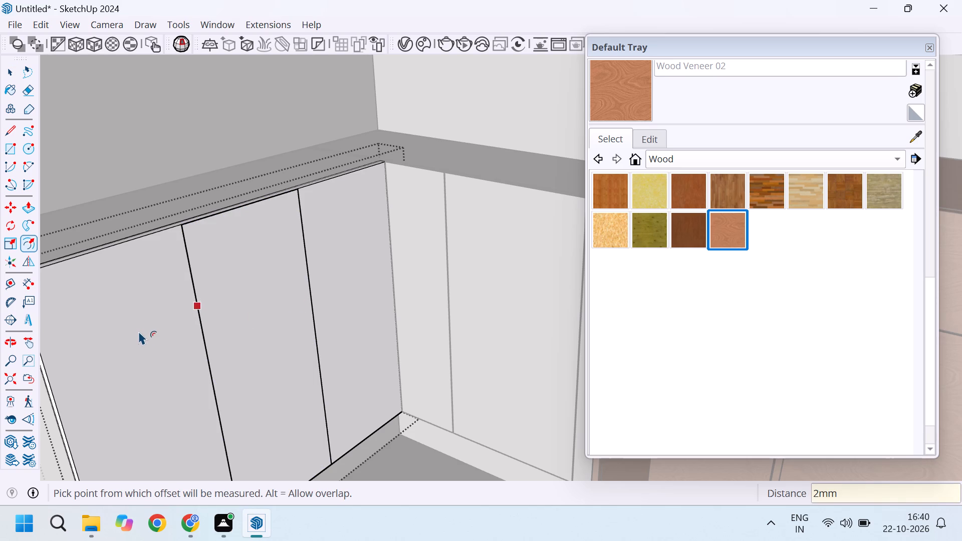
Offset the door face farthest from the back-wall corner 2 mm inward.
click(139, 331)
scroll(158, 327, up, 4)
key(Escape)
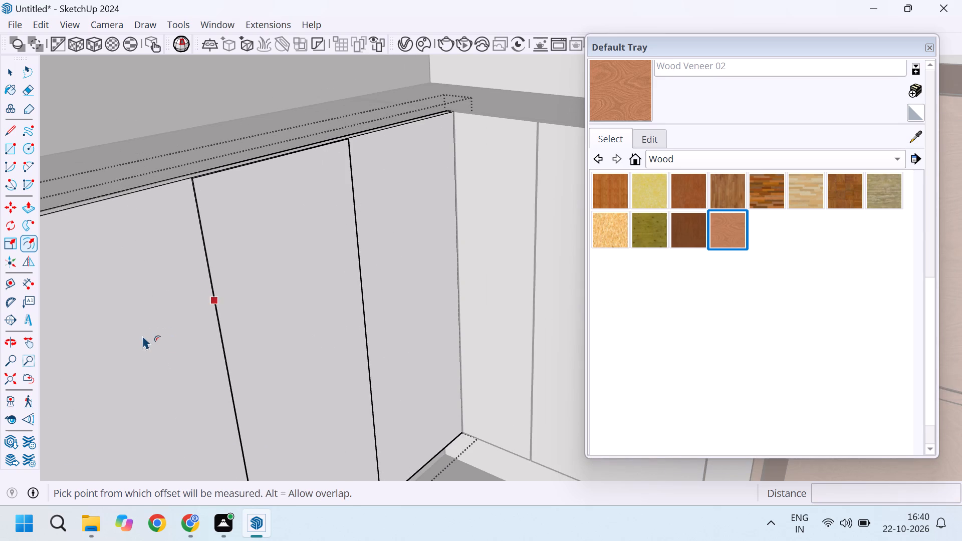
key(space)
click(143, 332)
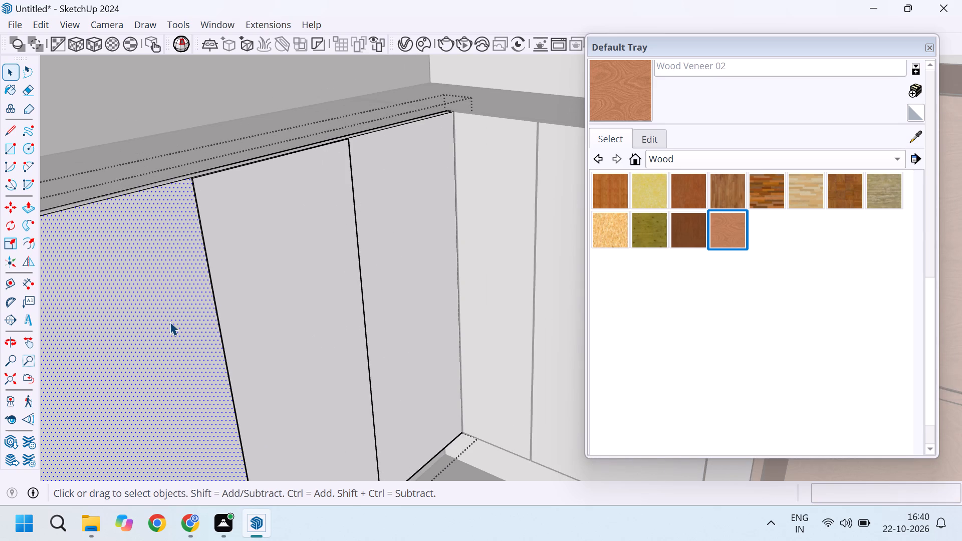
key(f)
click(170, 322)
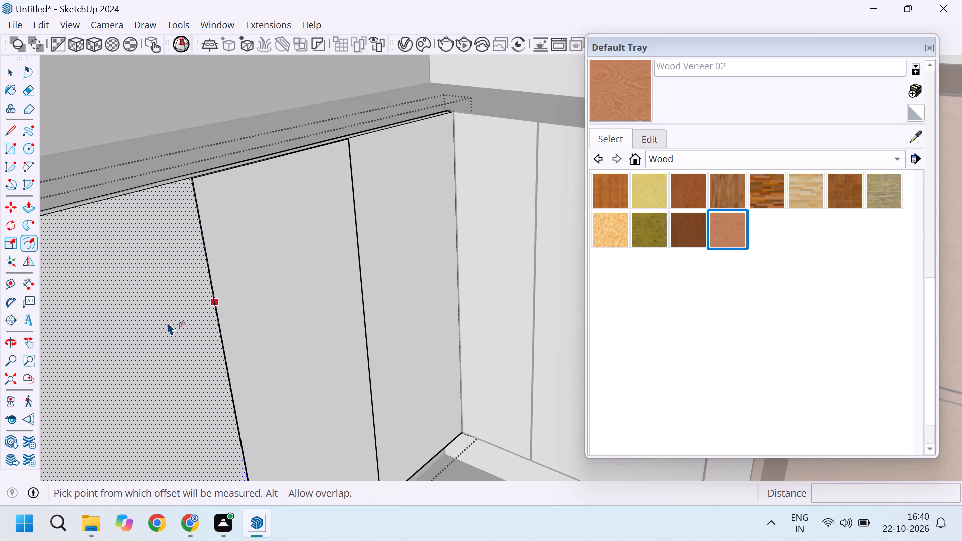
text(2mm)
key(Return)
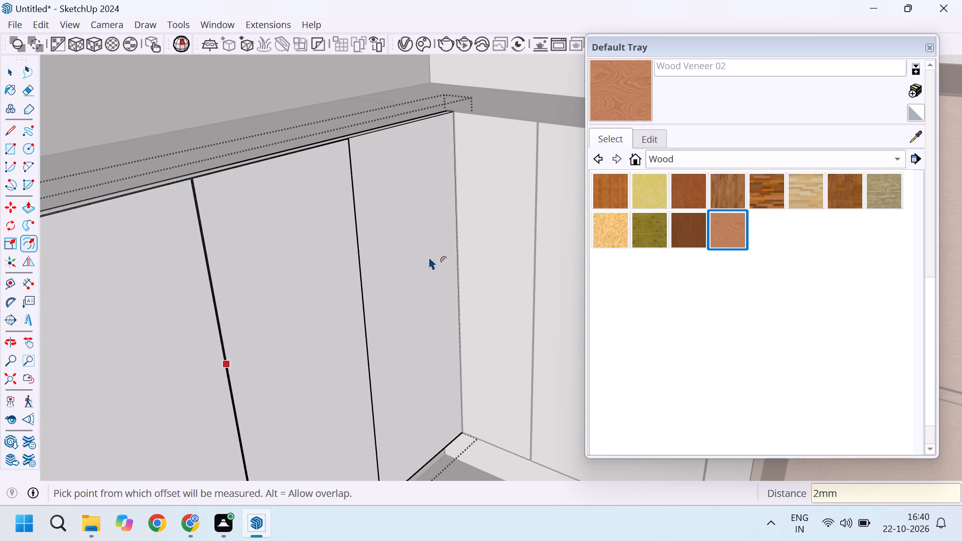
Offset the door face next to the back-wall cabinet 2 mm inward.
key(space)
click(413, 252)
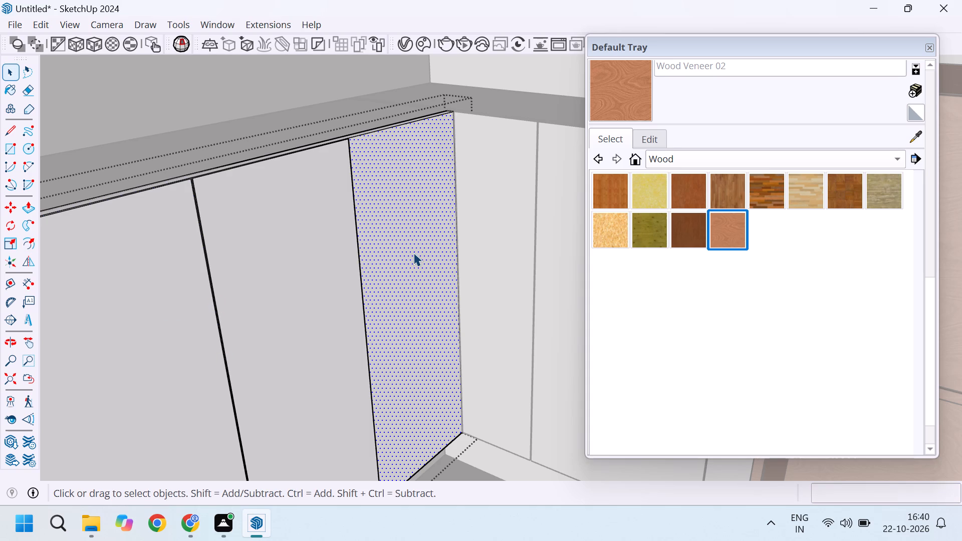
key(f)
click(413, 252)
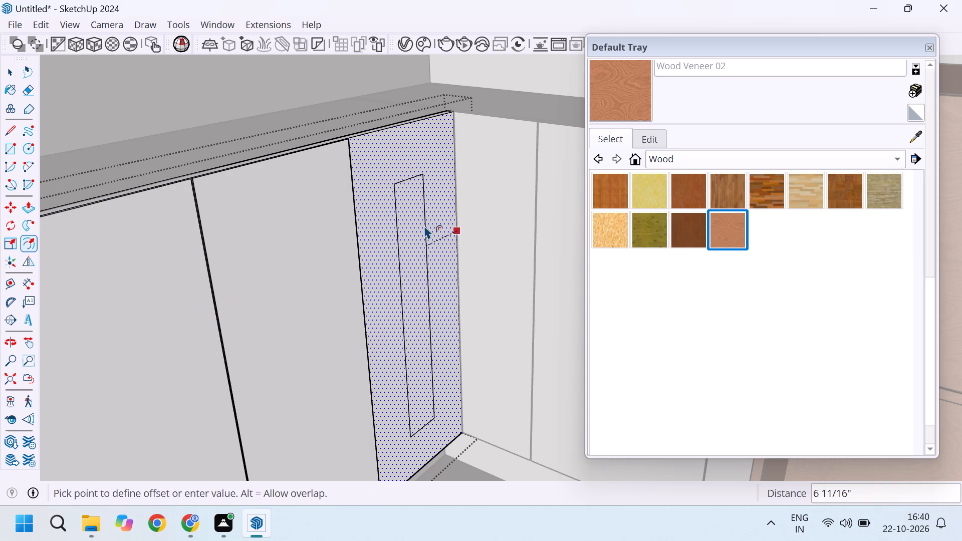
text(2mm)
key(Return)
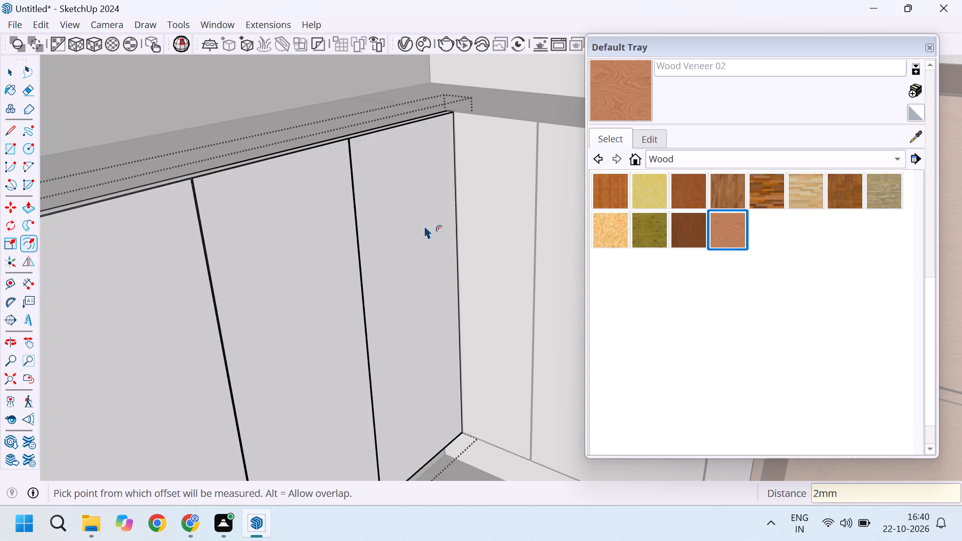
Move the corner door's inner top offset line up onto the panel's top edge.
key(space)
scroll(330, 156, up, 20)
scroll(330, 156, up, 1)
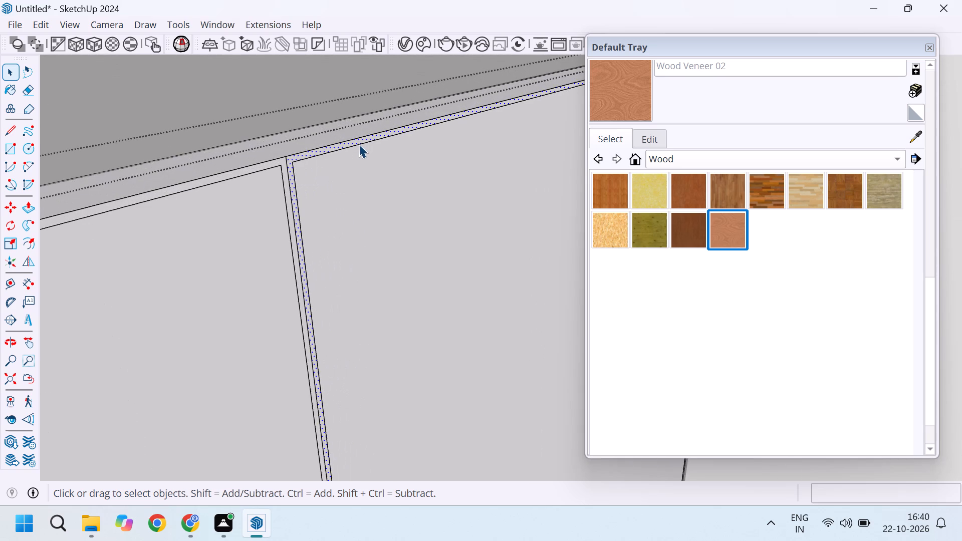
click(354, 146)
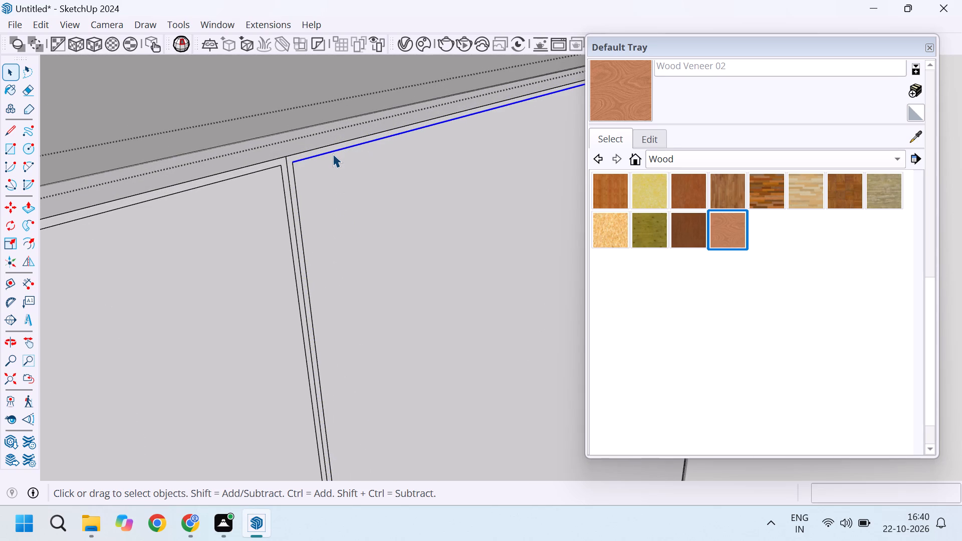
scroll(325, 155, up, 3)
scroll(325, 155, down, 9)
scroll(444, 118, up, 5)
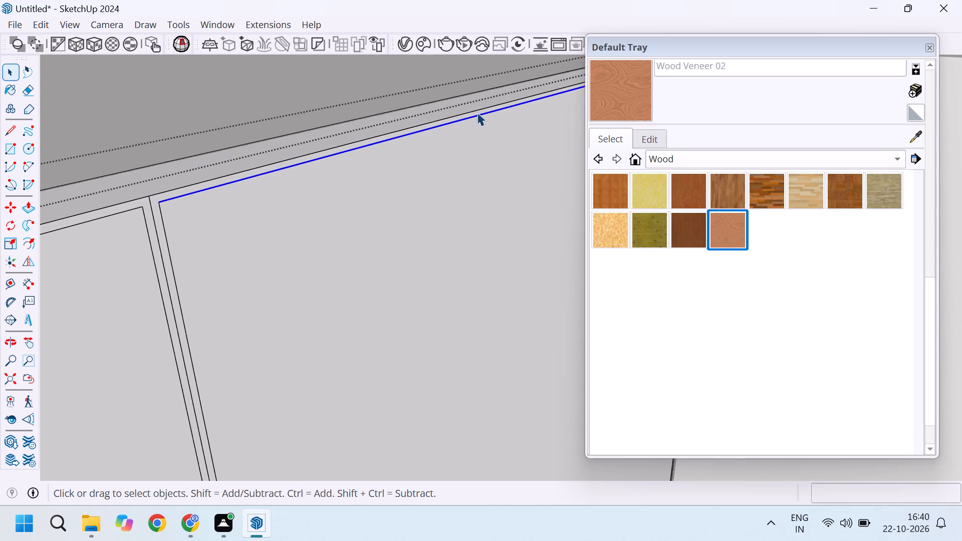
key(m)
click(490, 118)
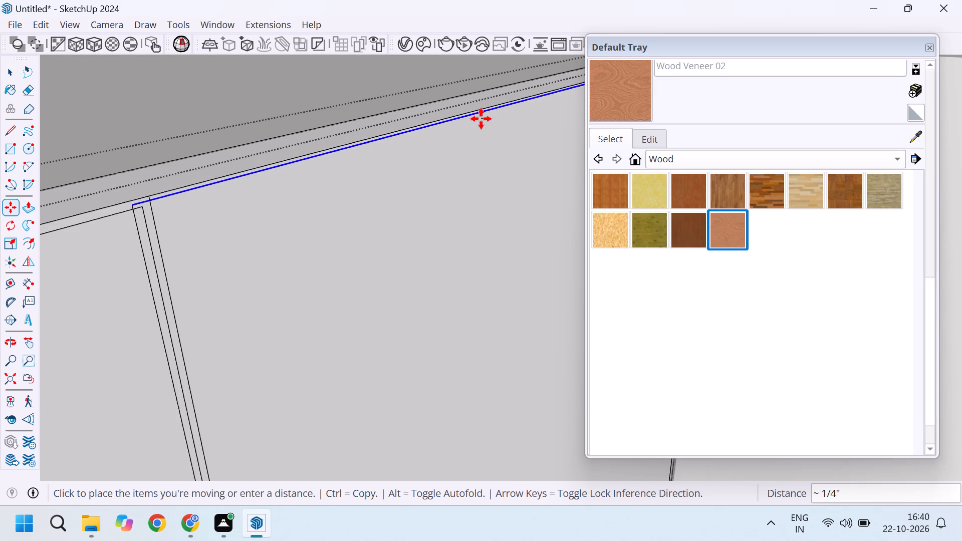
key(Escape)
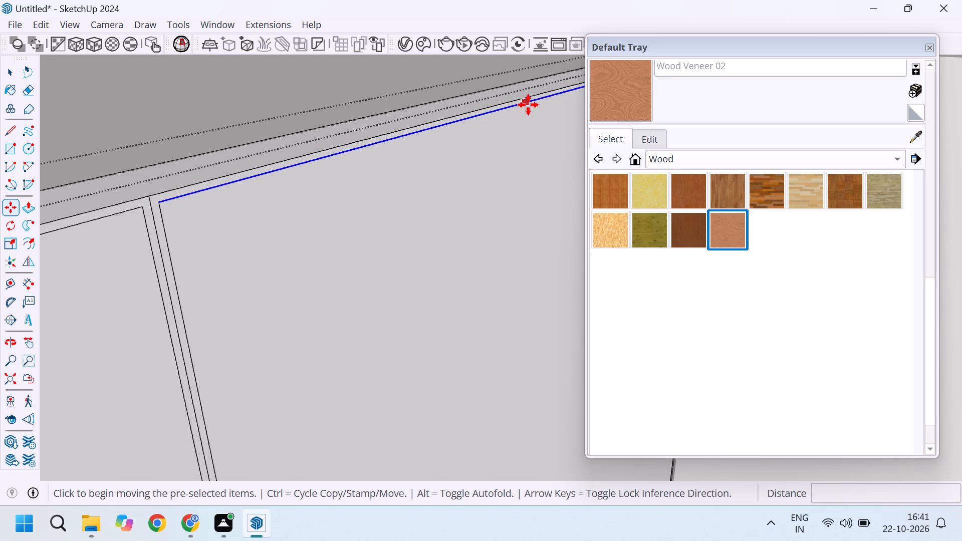
scroll(357, 166, down, 13)
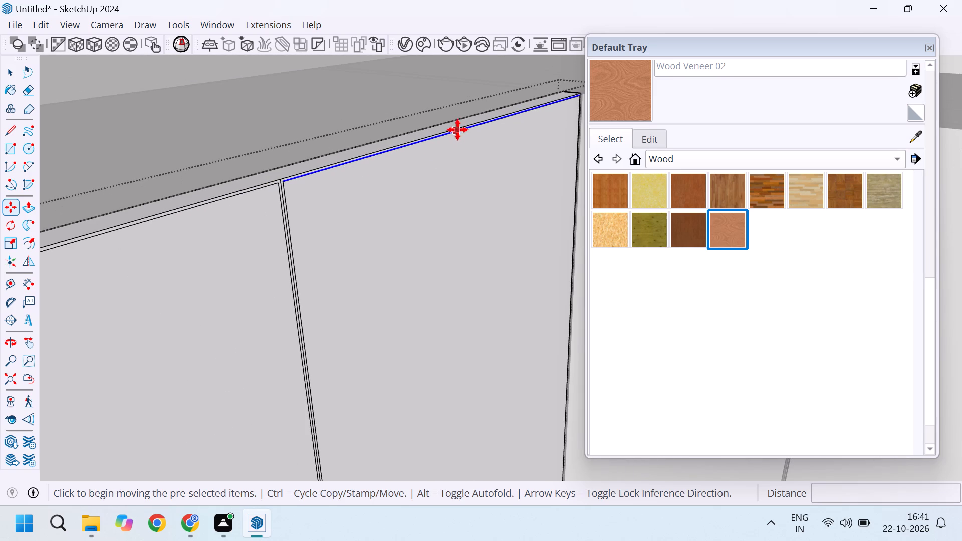
scroll(466, 127, up, 9)
click(475, 127)
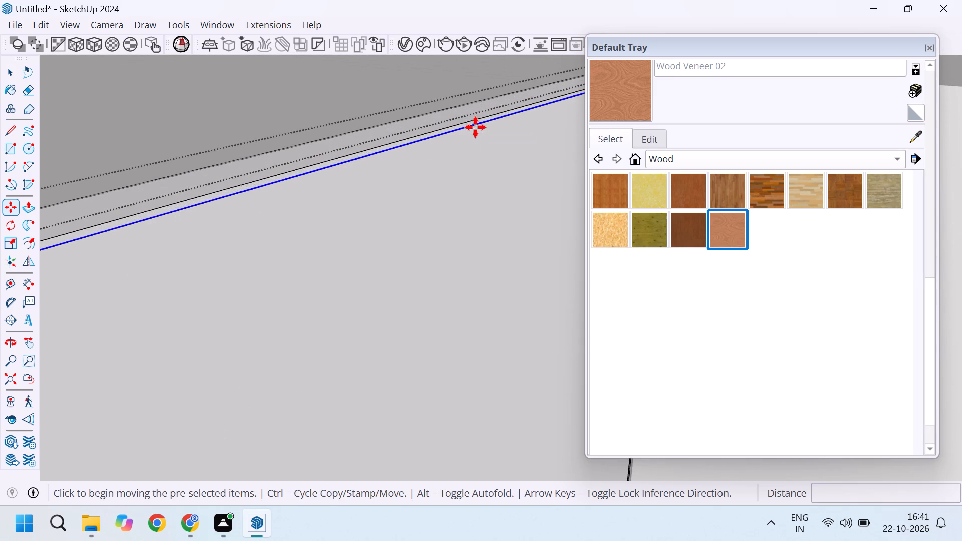
click(473, 118)
Move the corner door's inner bottom offset line down onto the panel's bottom edge.
scroll(385, 163, down, 19)
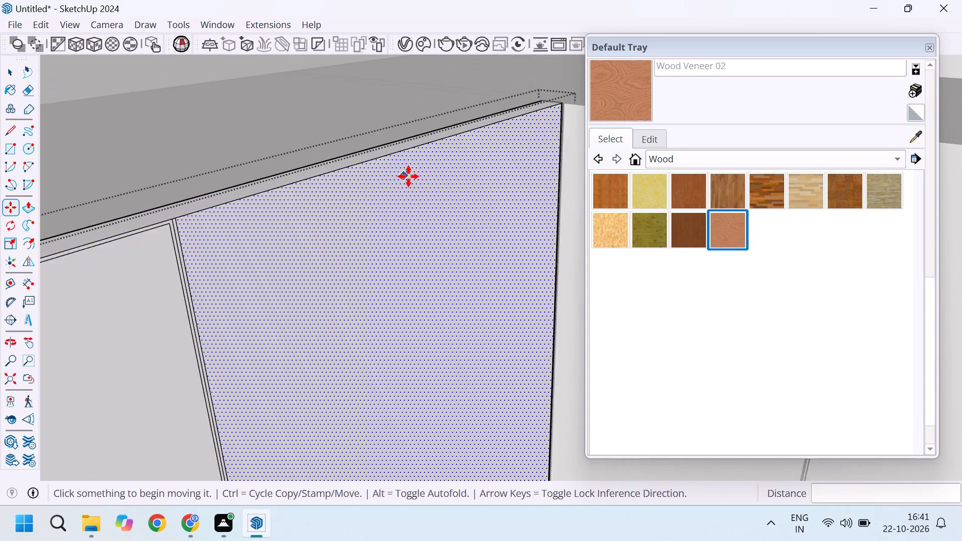
scroll(303, 165, down, 15)
scroll(303, 165, down, 6)
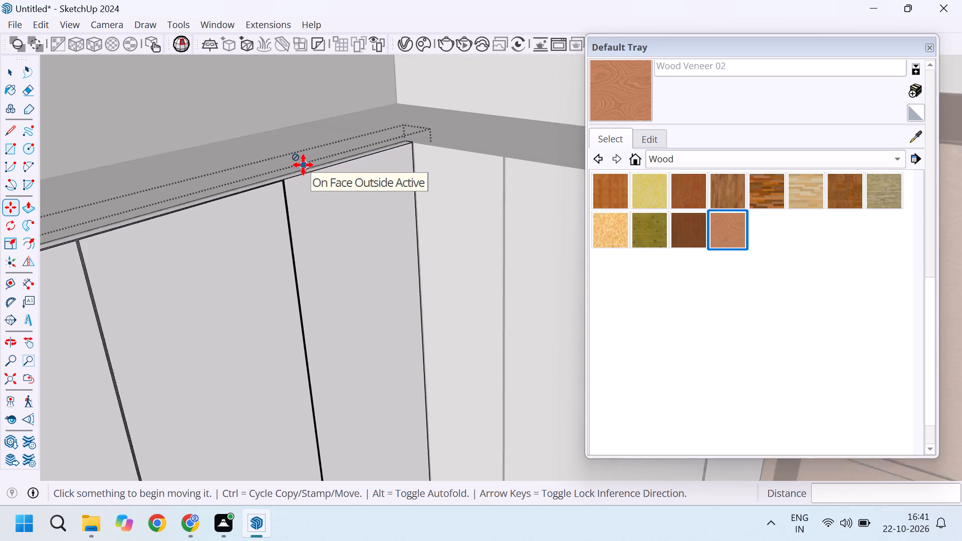
scroll(303, 165, down, 4)
scroll(349, 292, up, 7)
scroll(356, 394, up, 10)
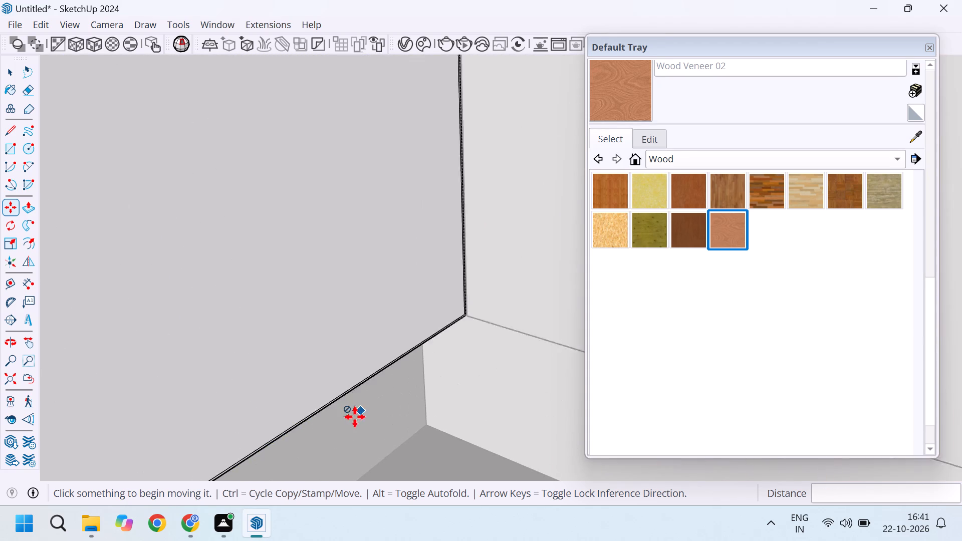
scroll(355, 417, up, 5)
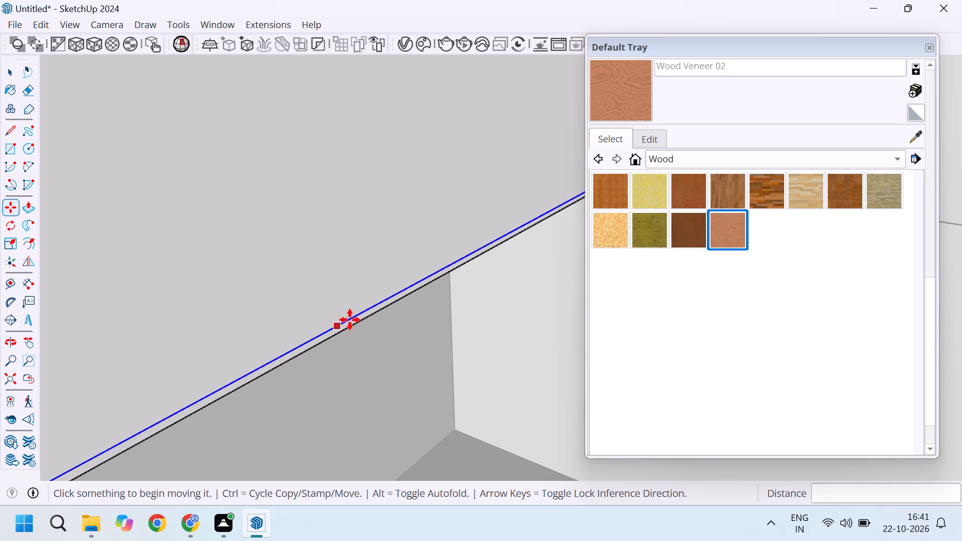
scroll(358, 310, down, 13)
scroll(315, 335, down, 6)
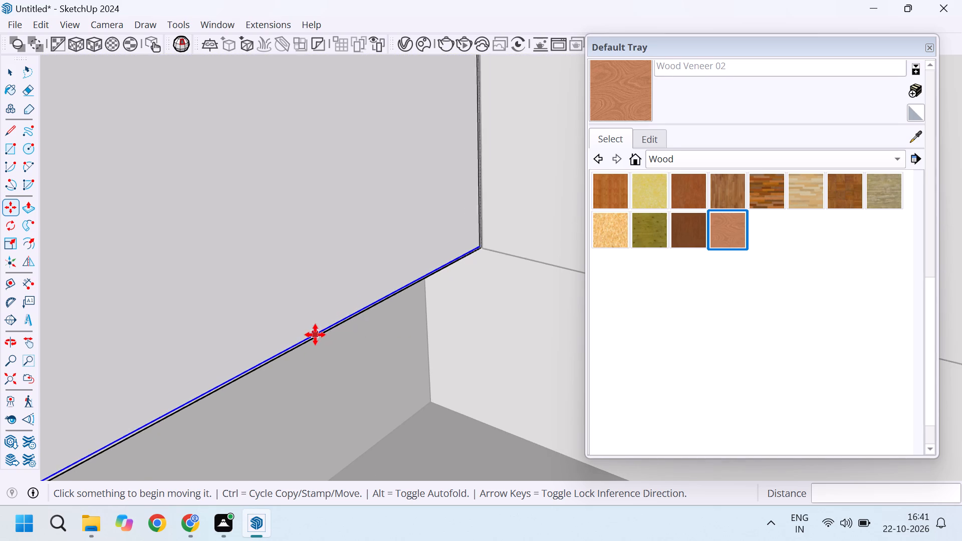
scroll(290, 346, down, 4)
scroll(290, 346, up, 19)
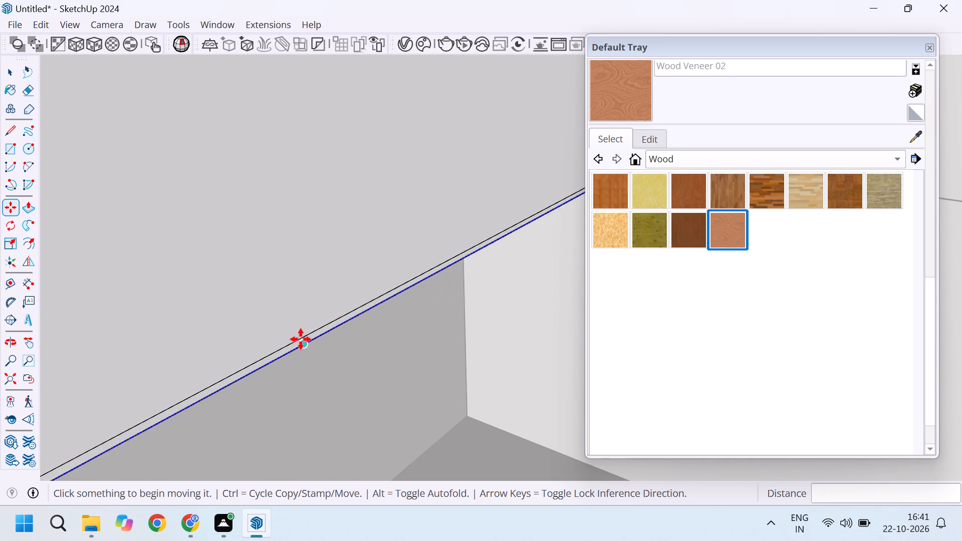
scroll(301, 339, up, 2)
click(301, 339)
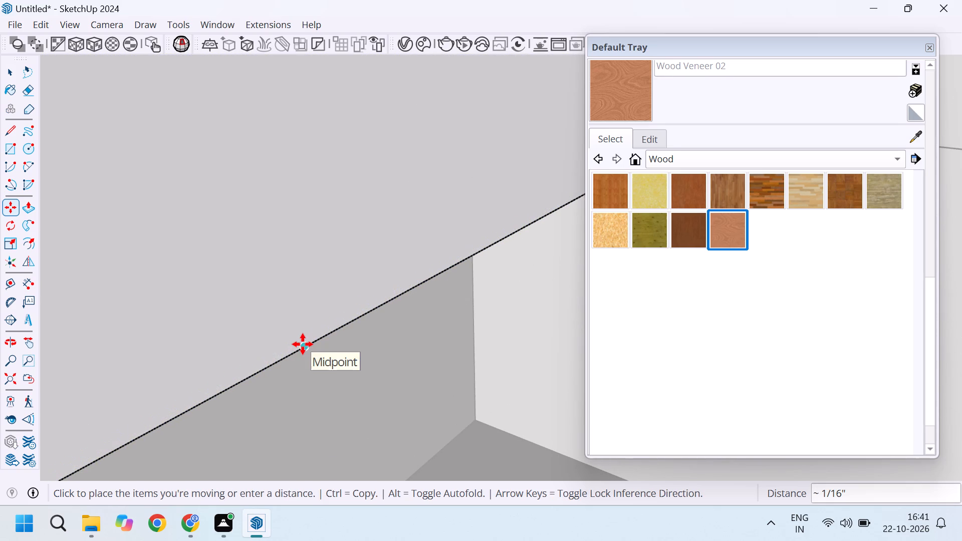
click(303, 344)
Delete the original dividing line between the corner door and the middle door, keeping the offset lines on both sides.
key(space)
scroll(317, 340, down, 20)
scroll(317, 340, down, 3)
scroll(360, 269, down, 7)
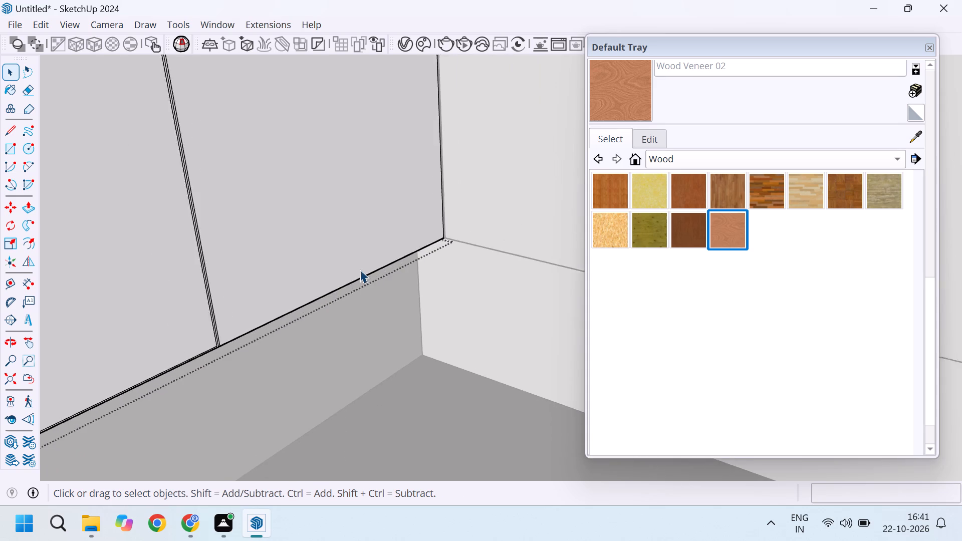
scroll(360, 269, down, 4)
scroll(263, 192, up, 14)
click(256, 226)
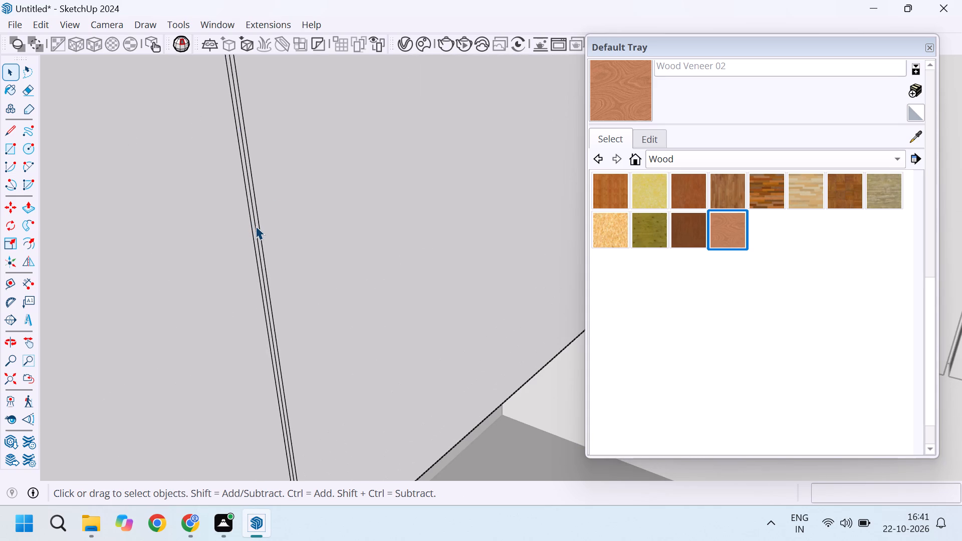
key(Delete)
Move the middle door's inner bottom offset line down onto the panel's bottom edge.
scroll(256, 226, down, 6)
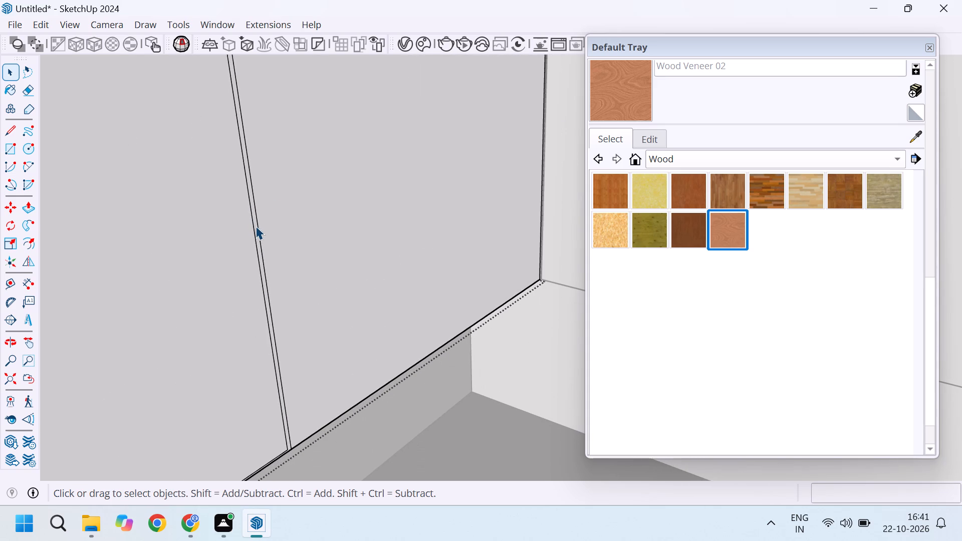
scroll(283, 254, down, 7)
scroll(224, 404, up, 2)
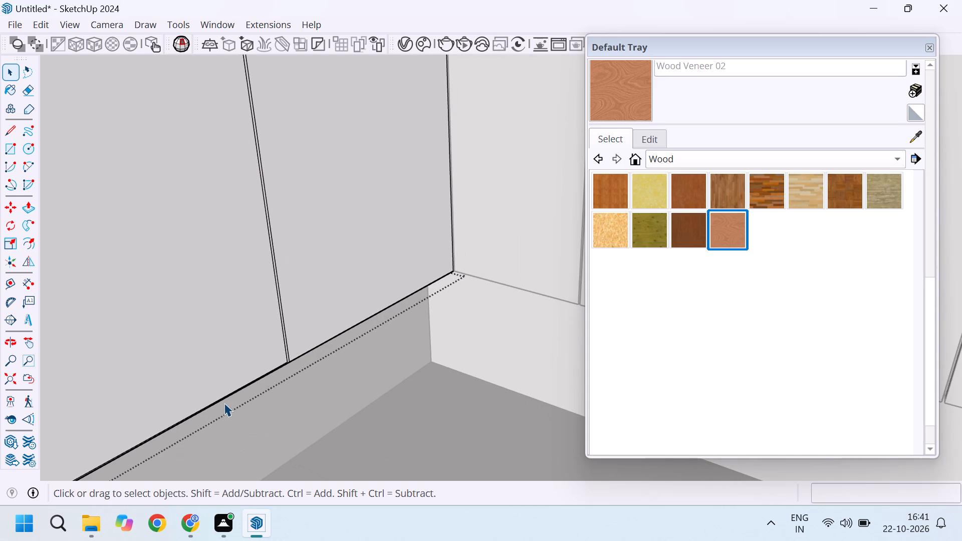
scroll(224, 403, up, 4)
scroll(303, 336, up, 5)
click(290, 351)
scroll(244, 351, down, 5)
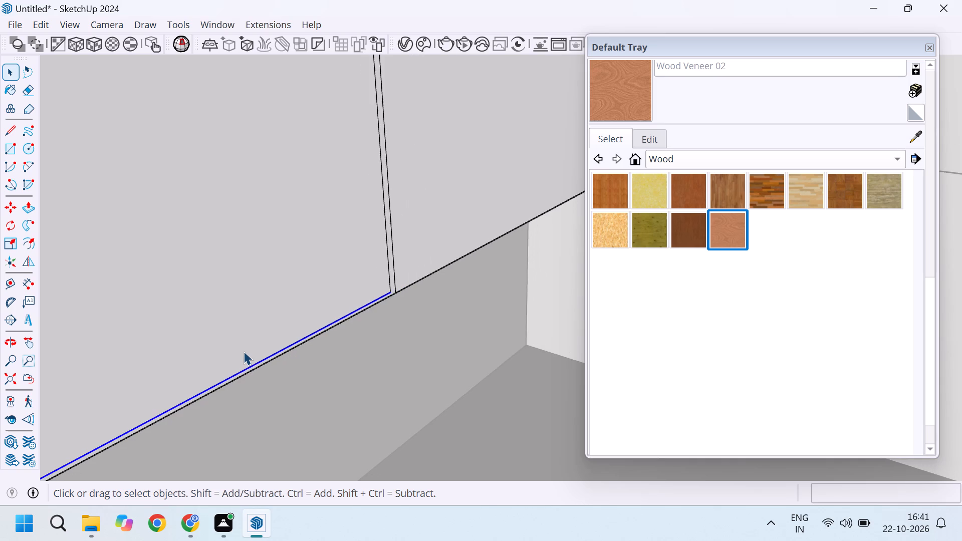
key(m)
scroll(279, 322, down, 16)
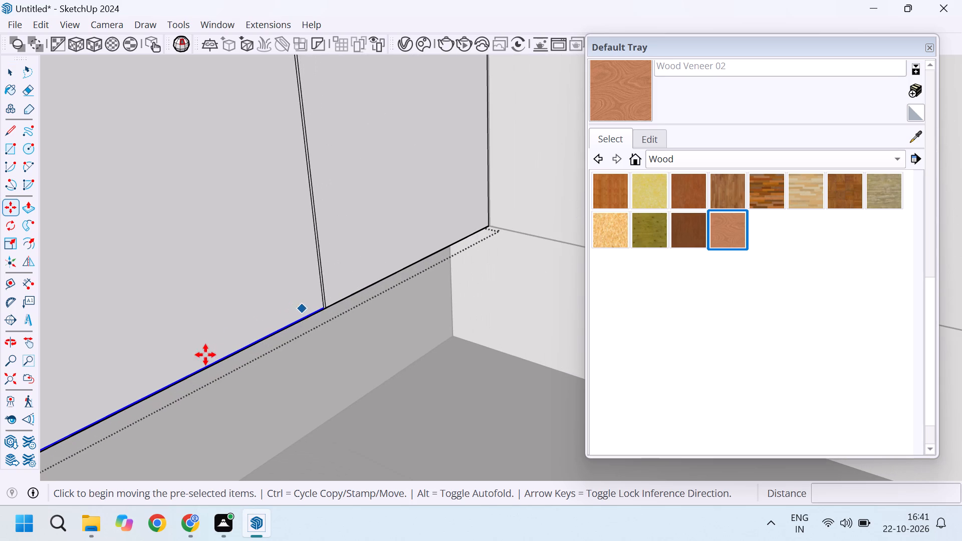
middle_click(207, 318)
scroll(258, 299, down, 10)
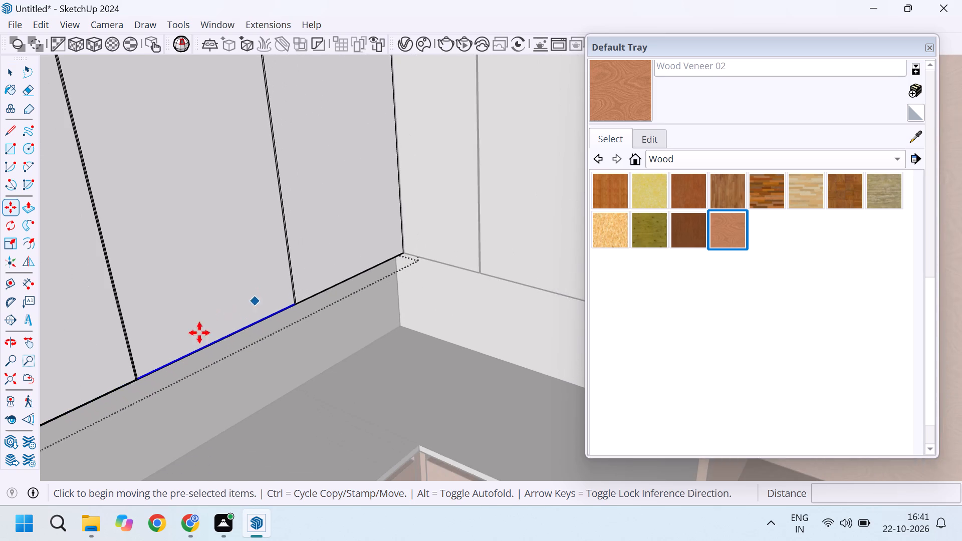
scroll(197, 337, up, 20)
scroll(197, 337, up, 7)
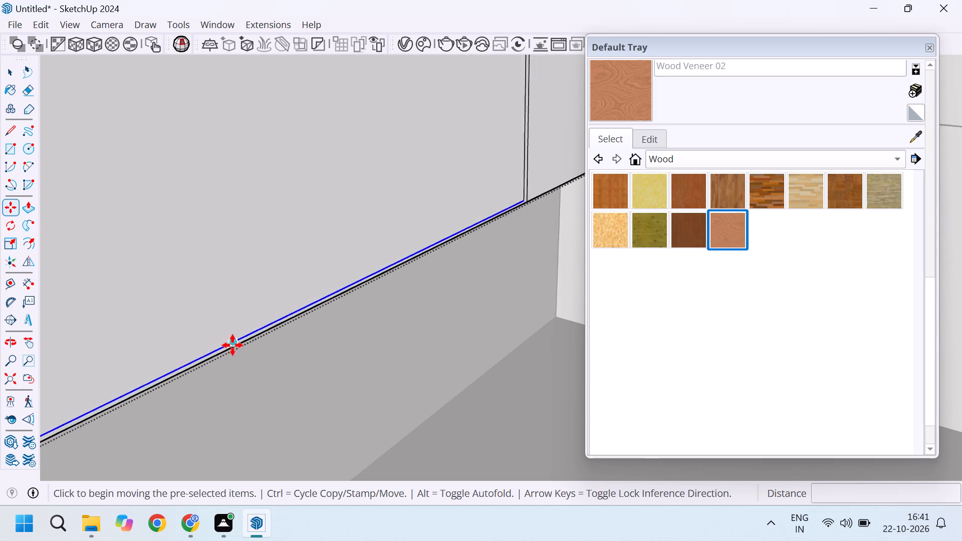
scroll(232, 345, up, 5)
click(234, 340)
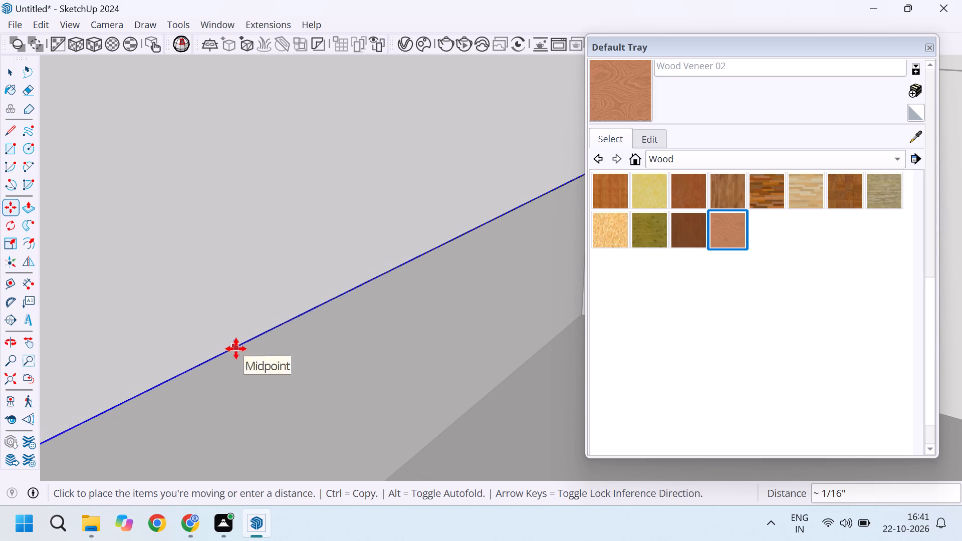
click(236, 349)
Move the middle door's inner top offset line up onto the panel's top edge.
scroll(243, 355, down, 20)
scroll(268, 364, down, 1)
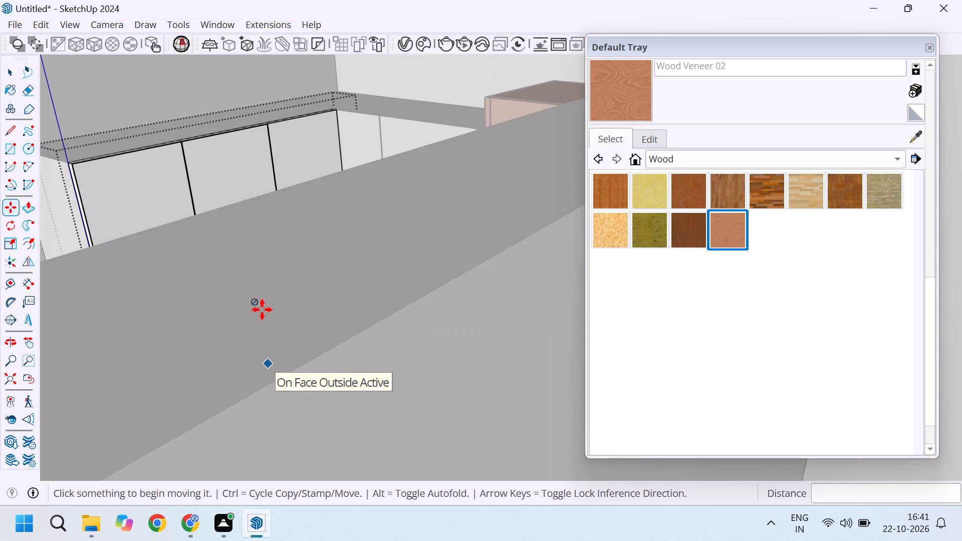
scroll(243, 144, up, 18)
scroll(230, 151, up, 10)
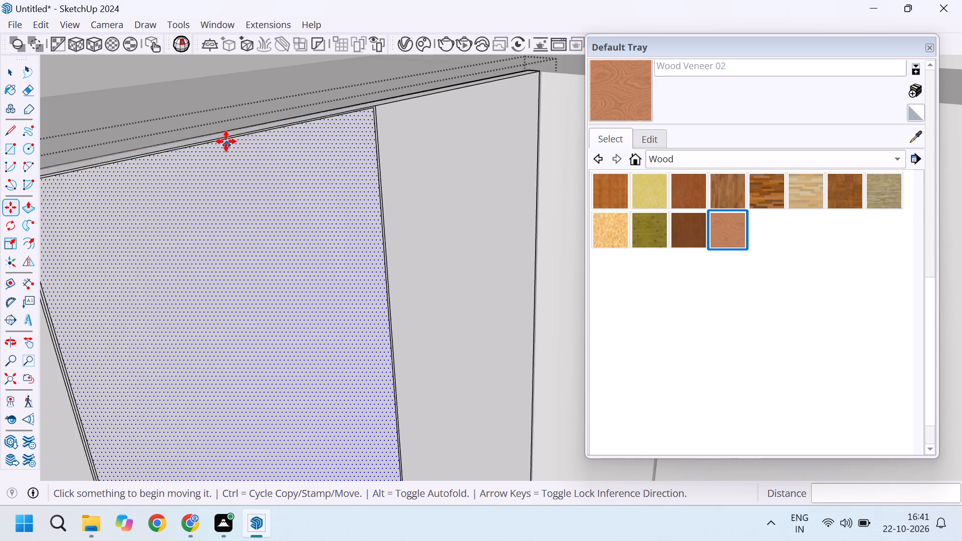
scroll(226, 141, up, 12)
scroll(243, 135, up, 9)
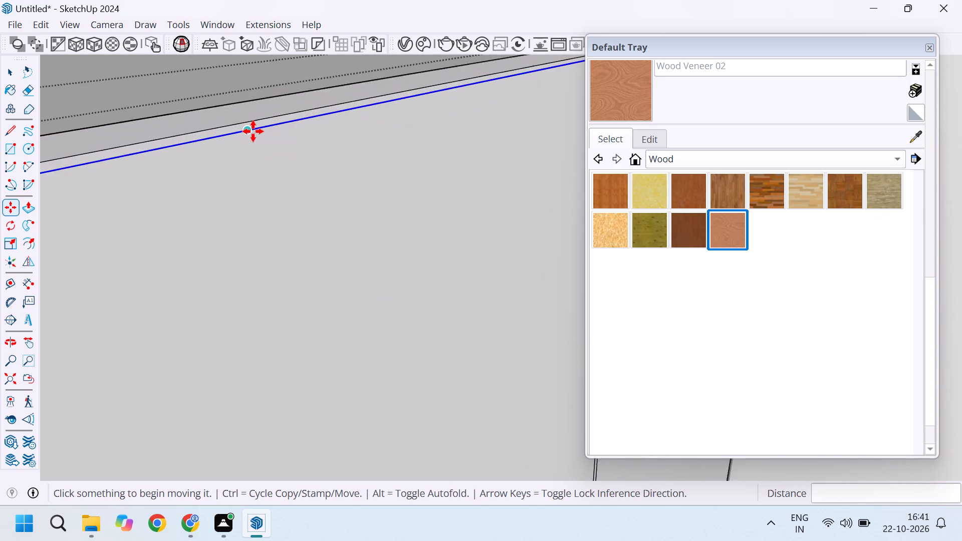
click(251, 131)
click(243, 122)
Move the inner top offset line of the door farthest from the back-wall corner up onto the panel's top edge.
scroll(250, 152, down, 3)
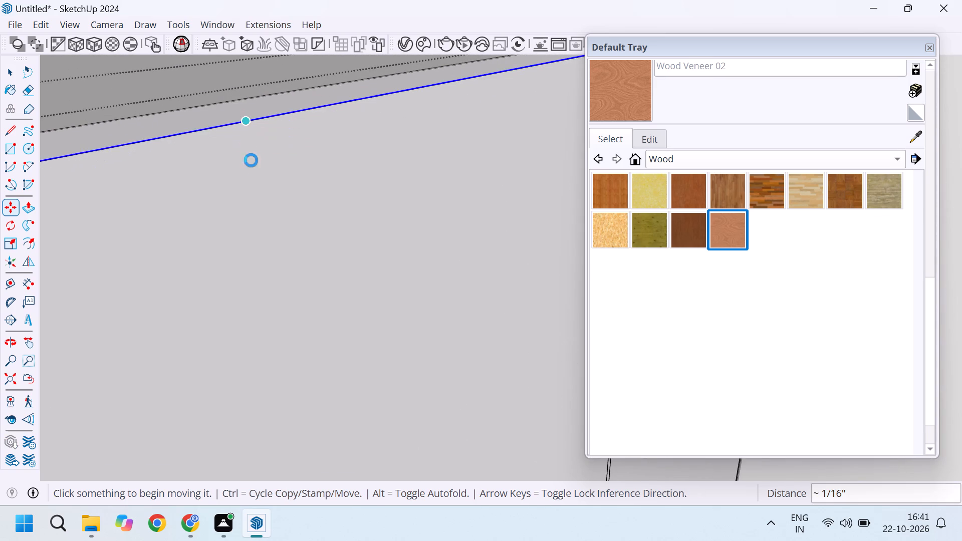
scroll(251, 160, down, 18)
scroll(442, 90, up, 10)
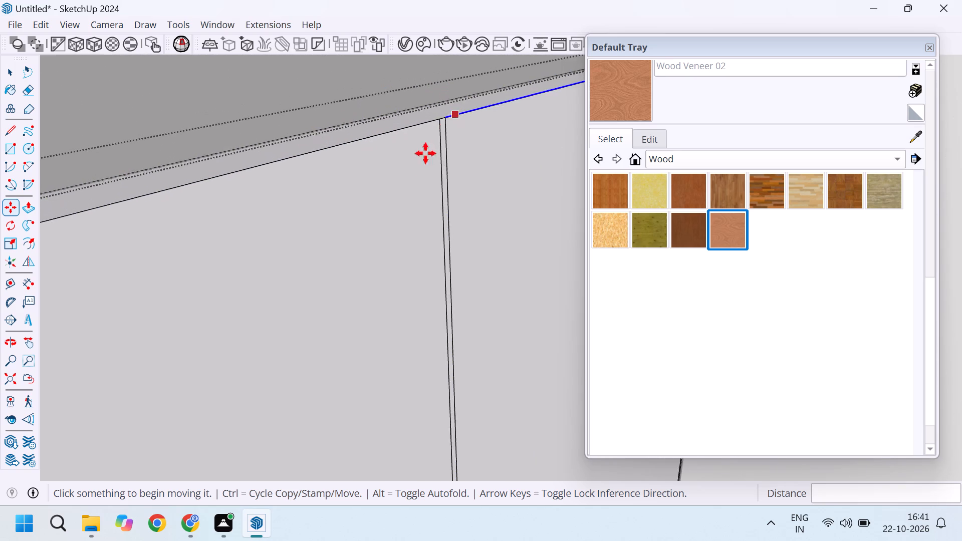
scroll(385, 189, down, 17)
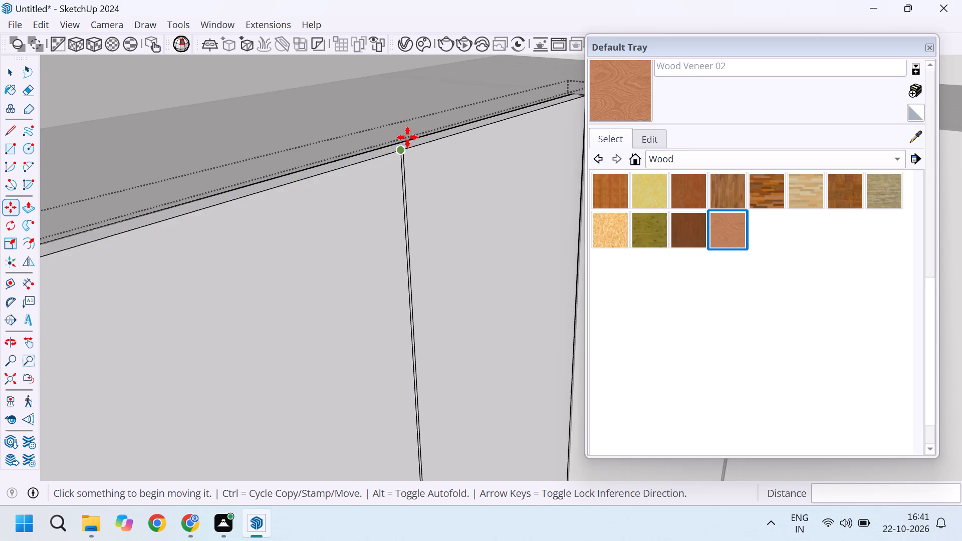
scroll(407, 137, down, 10)
scroll(349, 179, up, 4)
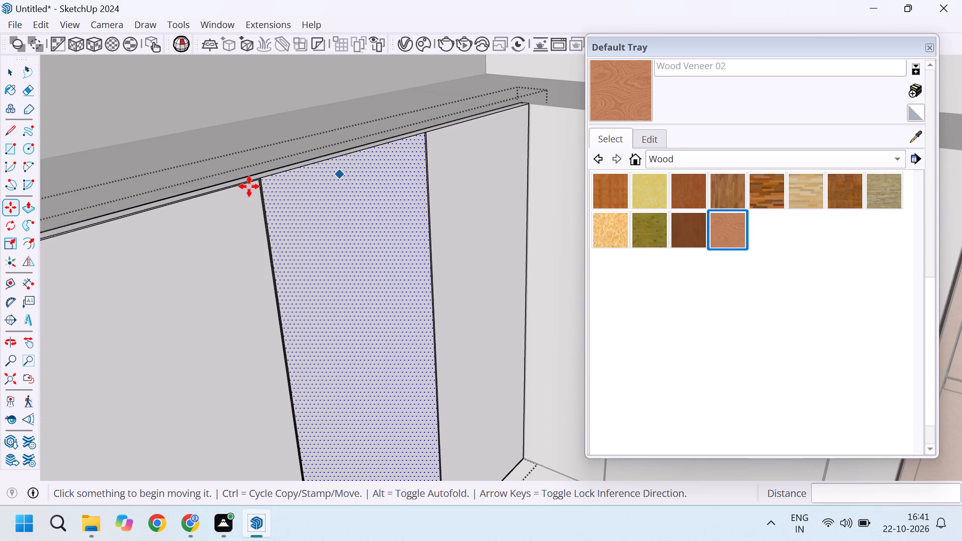
scroll(221, 184, up, 10)
scroll(413, 157, down, 5)
scroll(321, 181, up, 5)
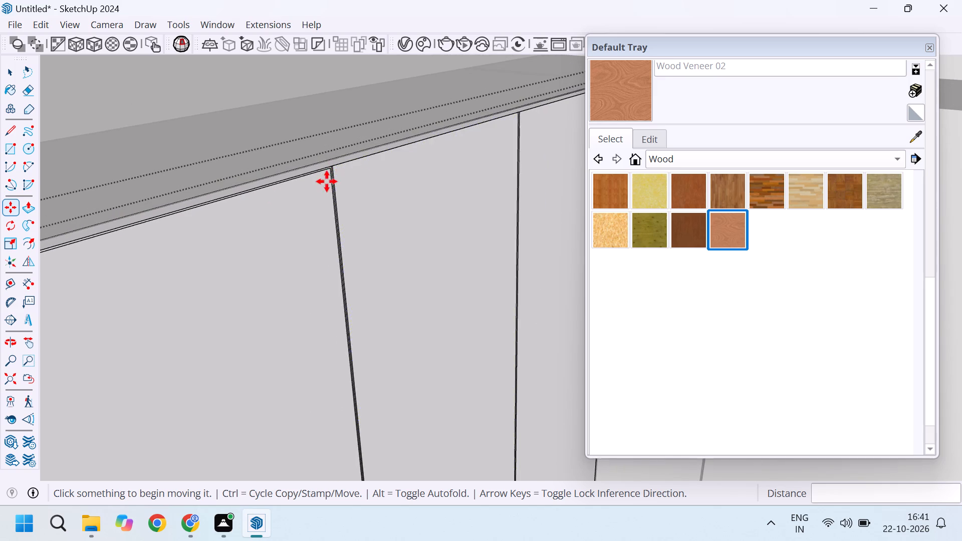
scroll(400, 155, down, 11)
scroll(181, 209, up, 4)
scroll(313, 186, up, 4)
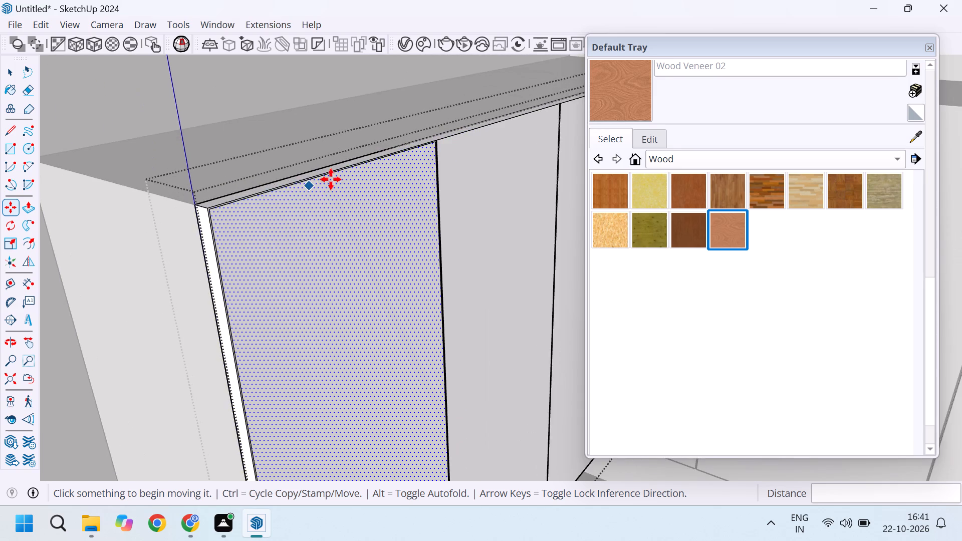
scroll(331, 179, up, 18)
scroll(297, 184, down, 10)
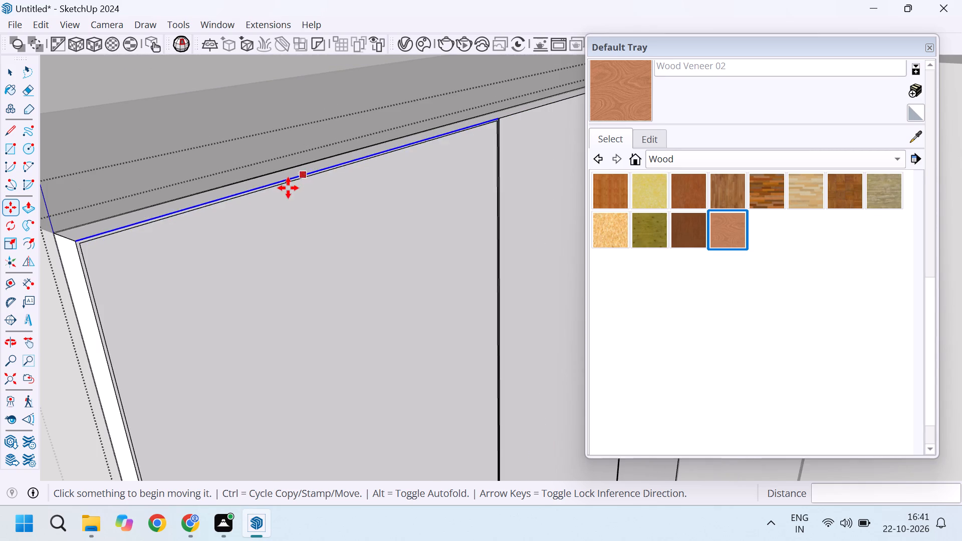
scroll(285, 187, up, 9)
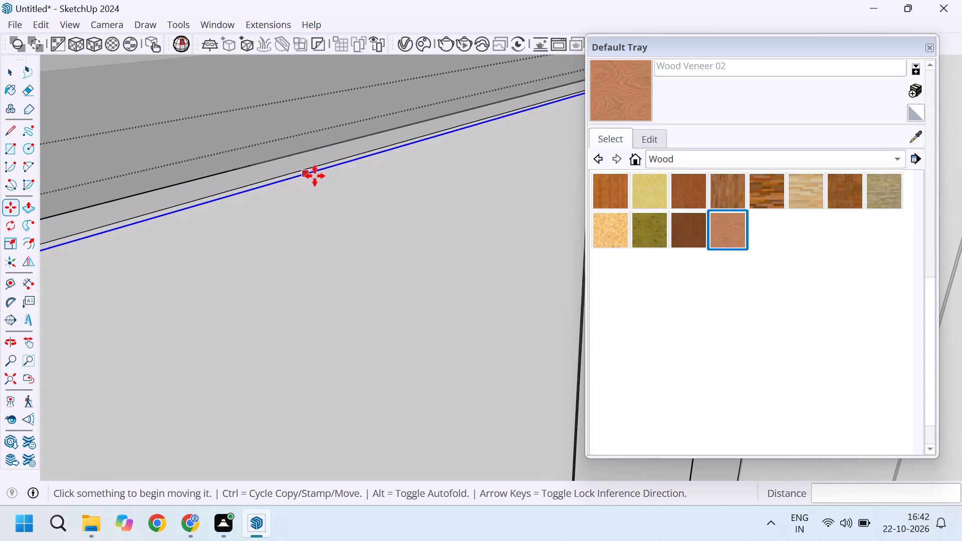
scroll(327, 173, down, 4)
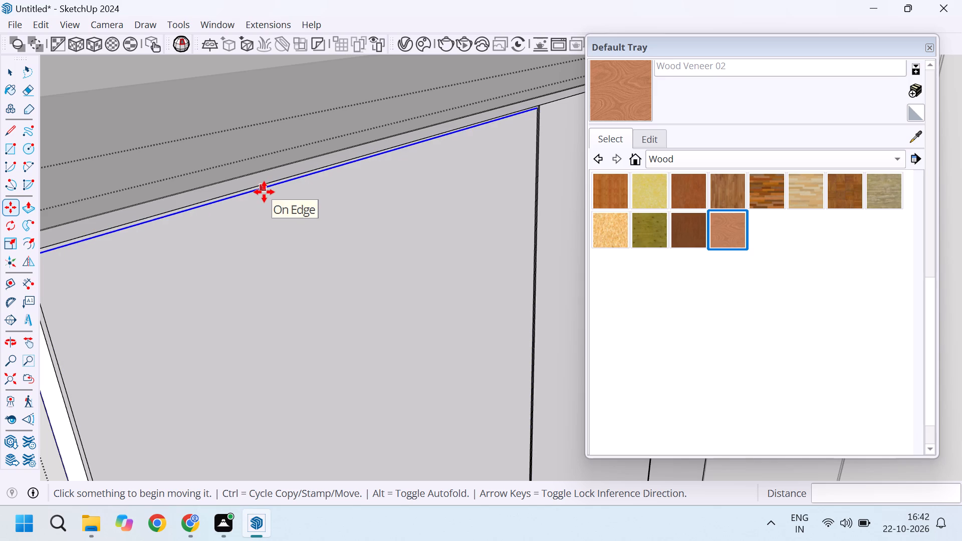
scroll(280, 186, up, 5)
scroll(325, 173, up, 6)
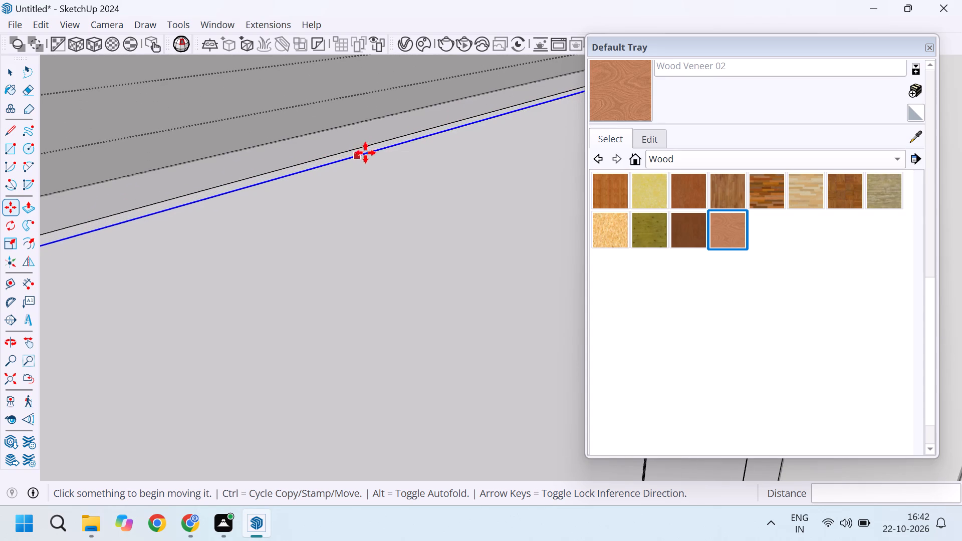
scroll(383, 148, down, 2)
scroll(443, 132, down, 8)
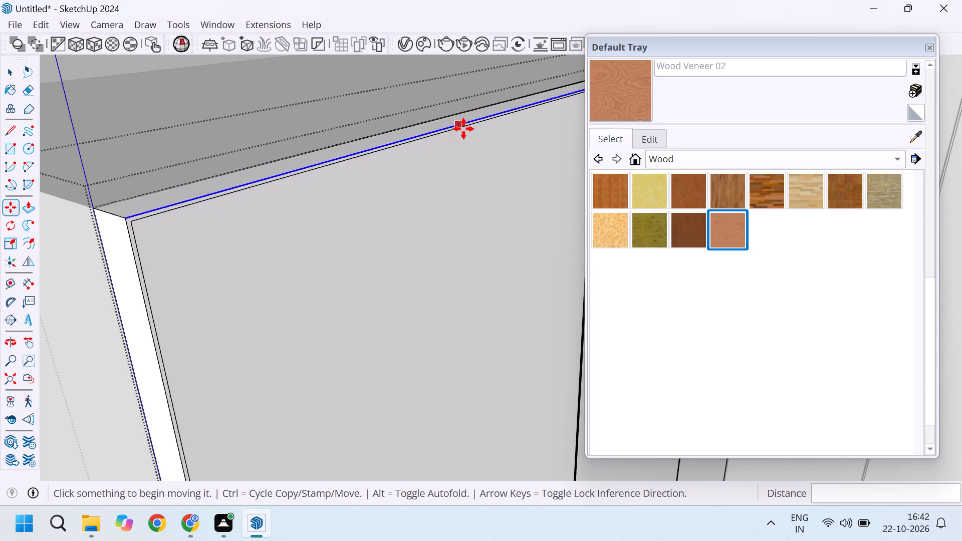
scroll(477, 127, down, 5)
scroll(467, 132, up, 15)
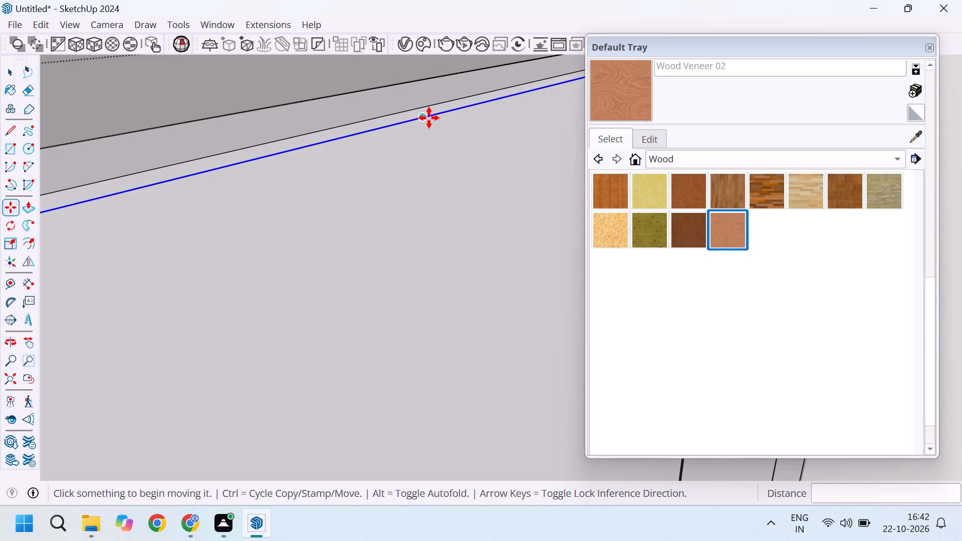
click(429, 118)
click(425, 106)
Move the inner bottom offset line of the door farthest from the back-wall corner down onto the panel's bottom edge.
scroll(327, 171, down, 7)
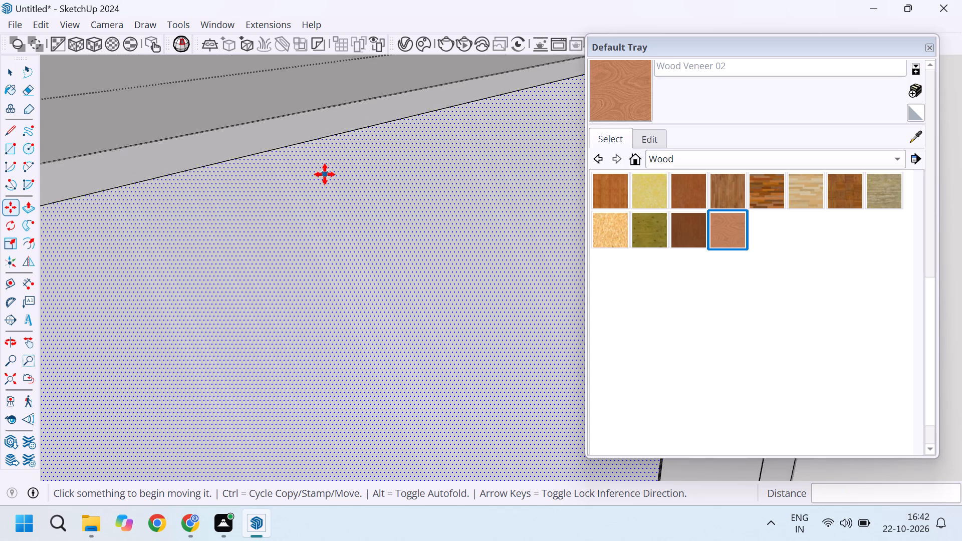
scroll(325, 174, down, 20)
scroll(325, 174, down, 7)
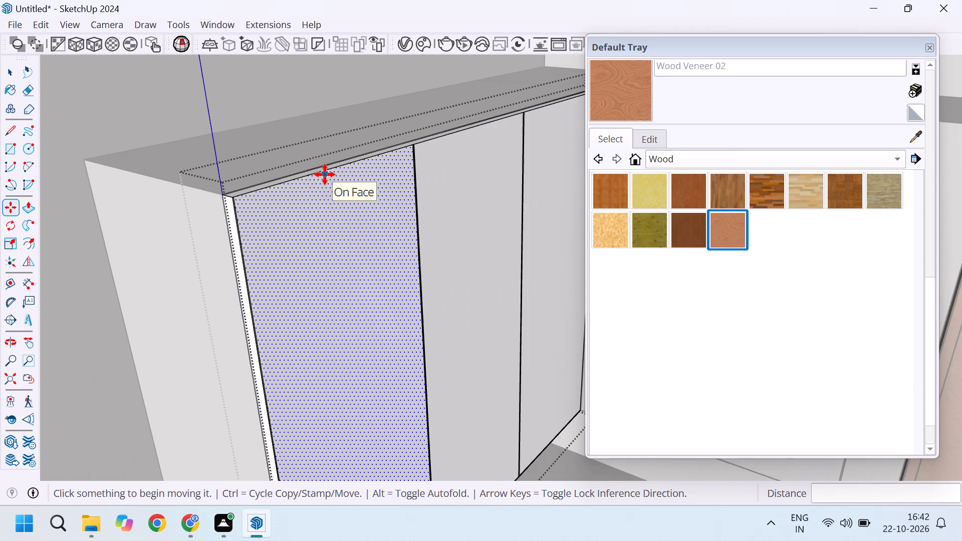
scroll(325, 174, down, 10)
scroll(360, 364, up, 5)
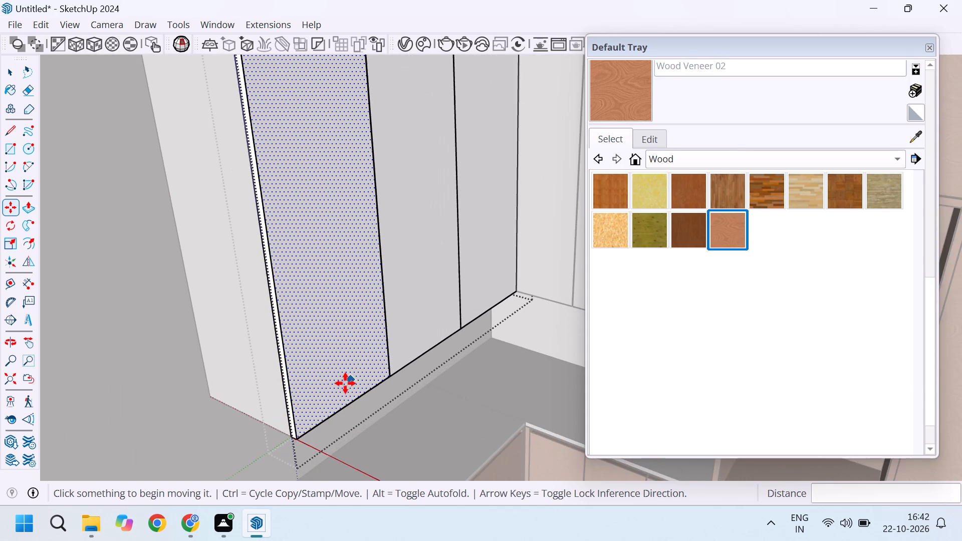
scroll(345, 383, up, 15)
scroll(319, 342, down, 3)
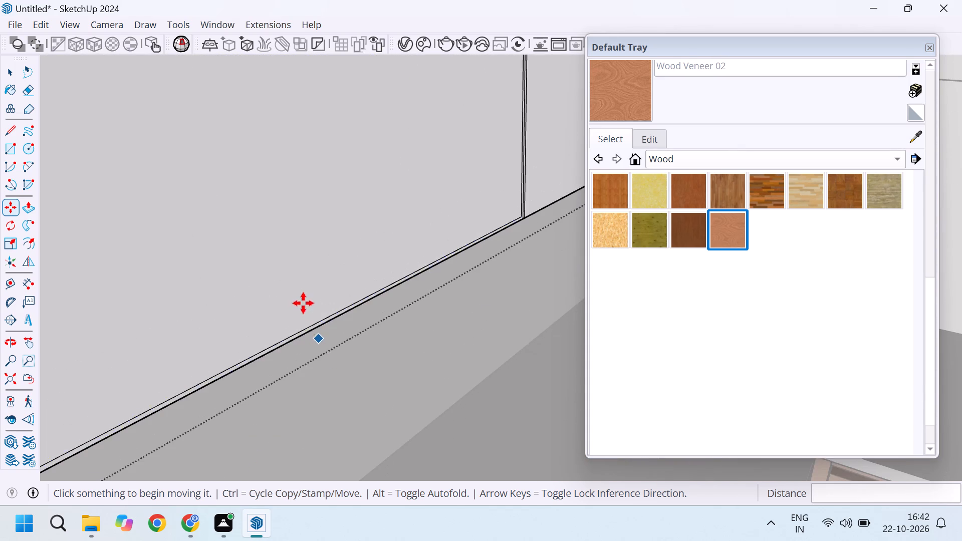
scroll(308, 328, down, 8)
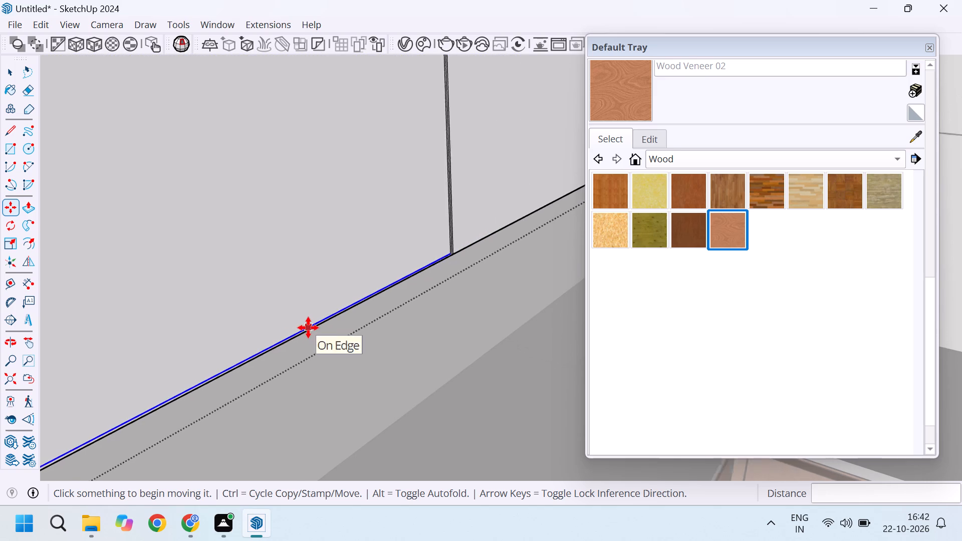
scroll(308, 328, down, 6)
scroll(259, 355, up, 15)
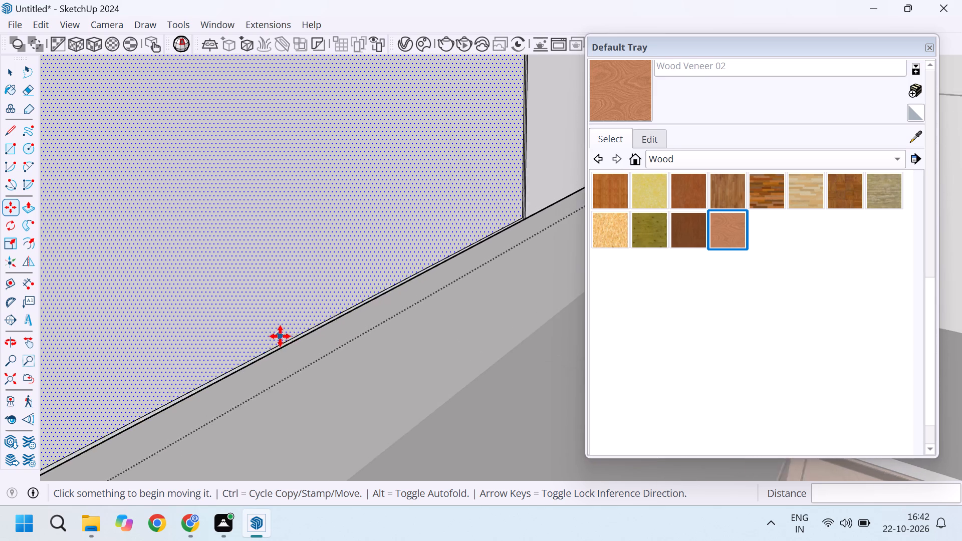
scroll(283, 347, up, 5)
click(316, 328)
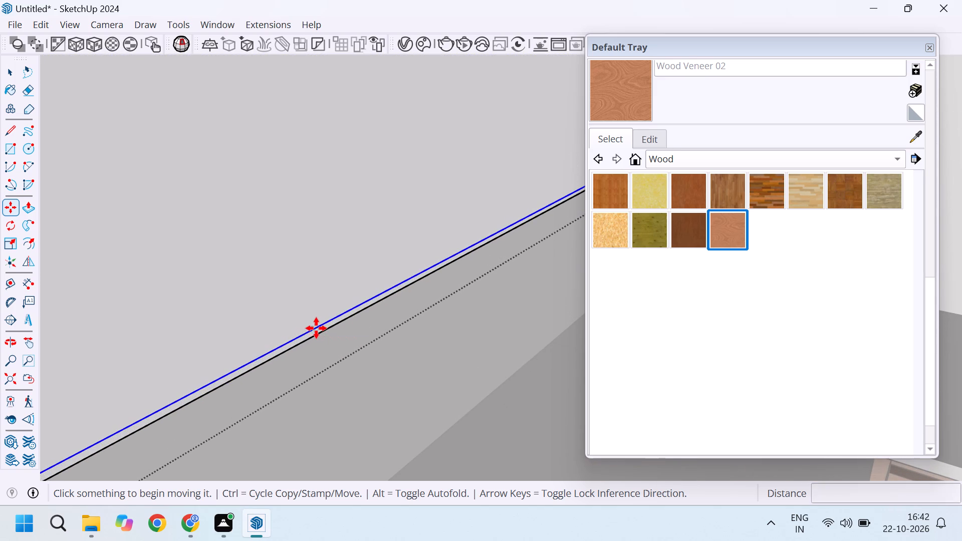
click(321, 336)
Move the same door's outer vertical offset line outward onto the panel's free side edge.
scroll(321, 336, down, 19)
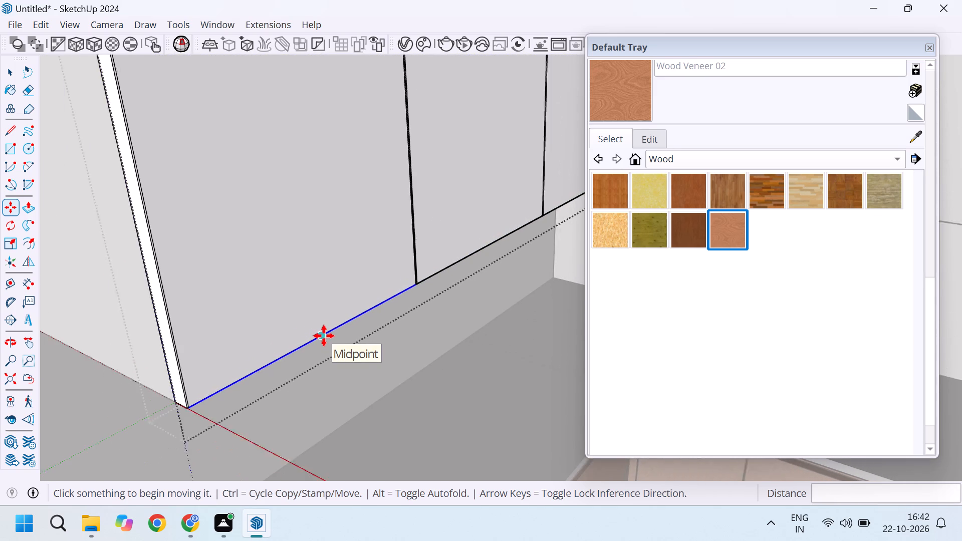
scroll(169, 178, up, 4)
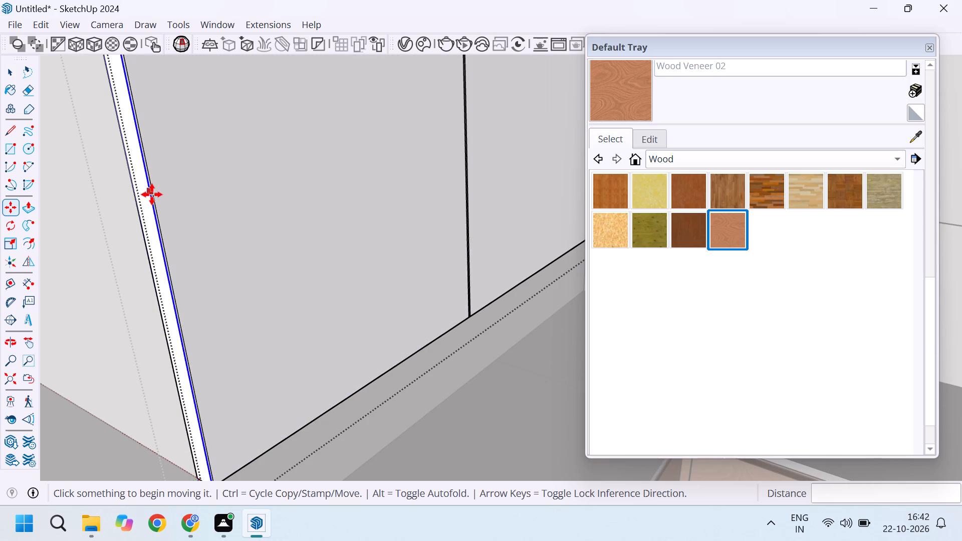
scroll(160, 207, down, 9)
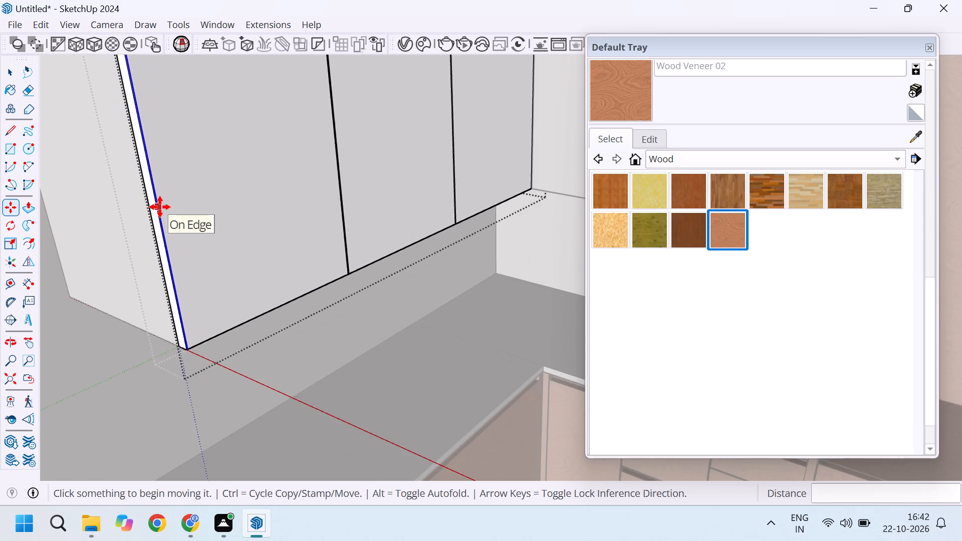
scroll(160, 207, down, 7)
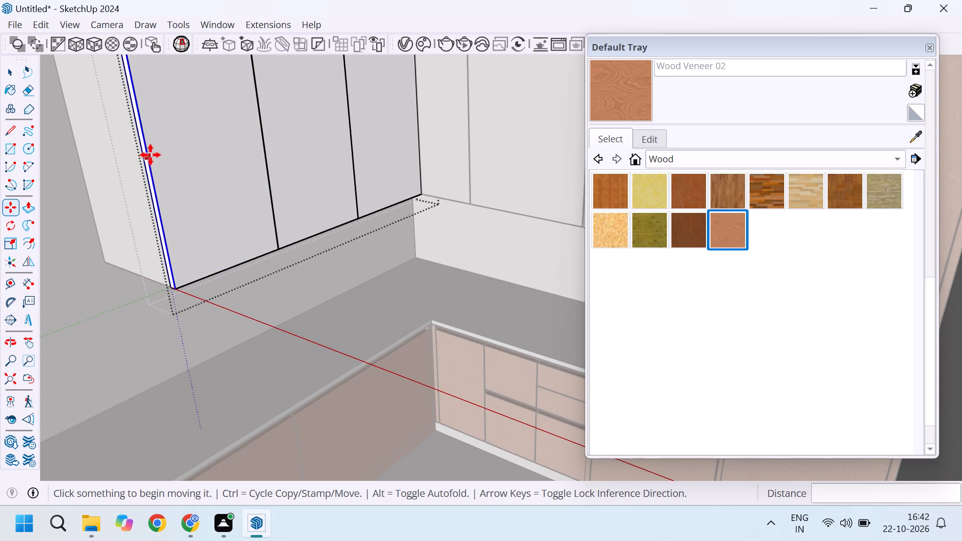
scroll(144, 140, down, 7)
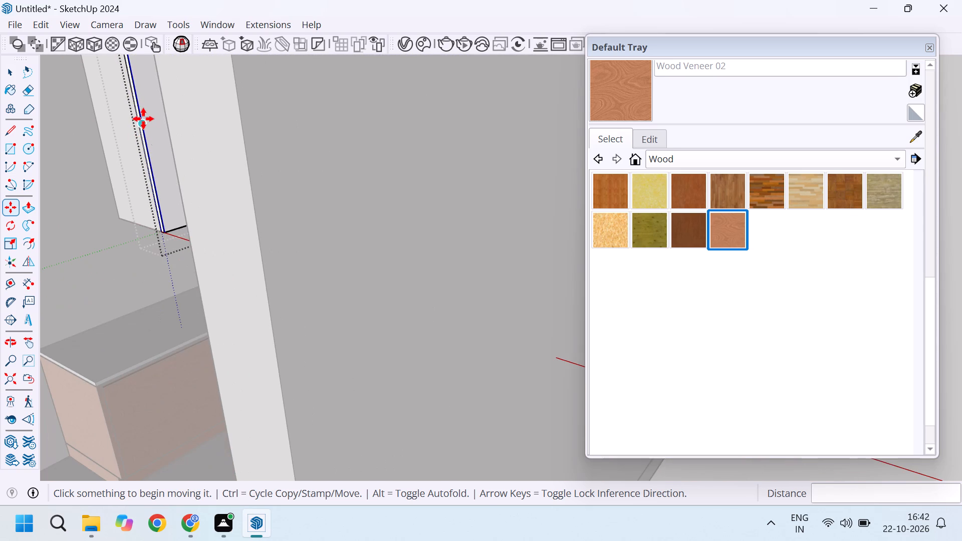
scroll(143, 119, up, 20)
scroll(143, 119, up, 8)
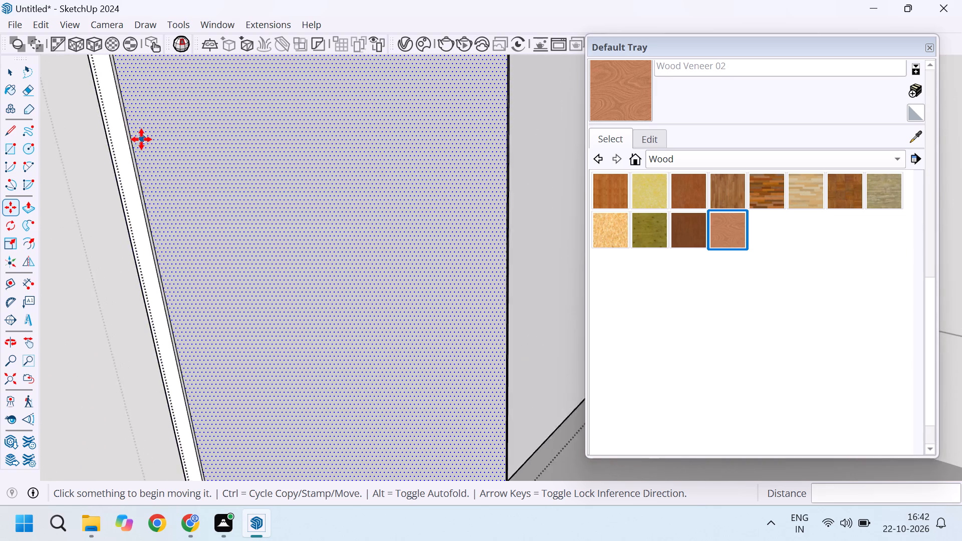
scroll(141, 140, up, 5)
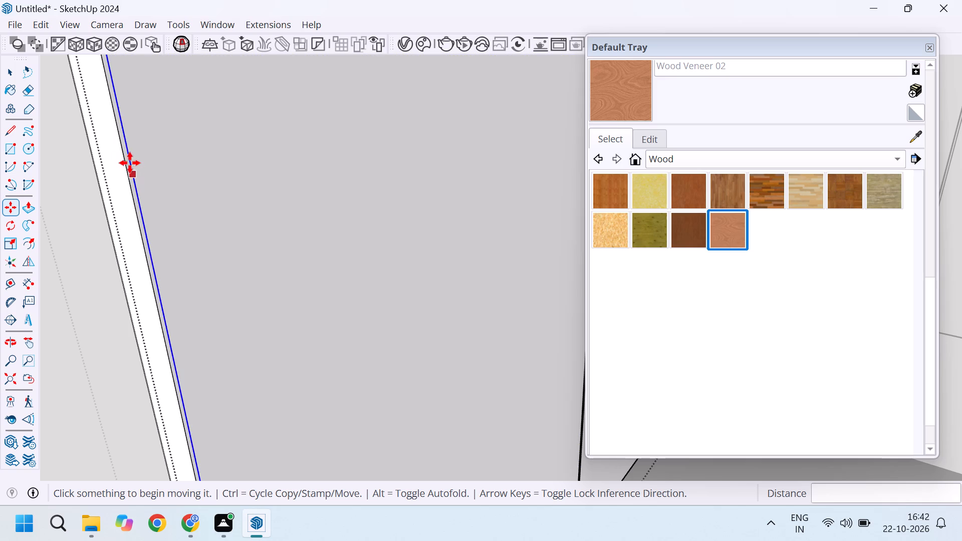
scroll(126, 129, up, 4)
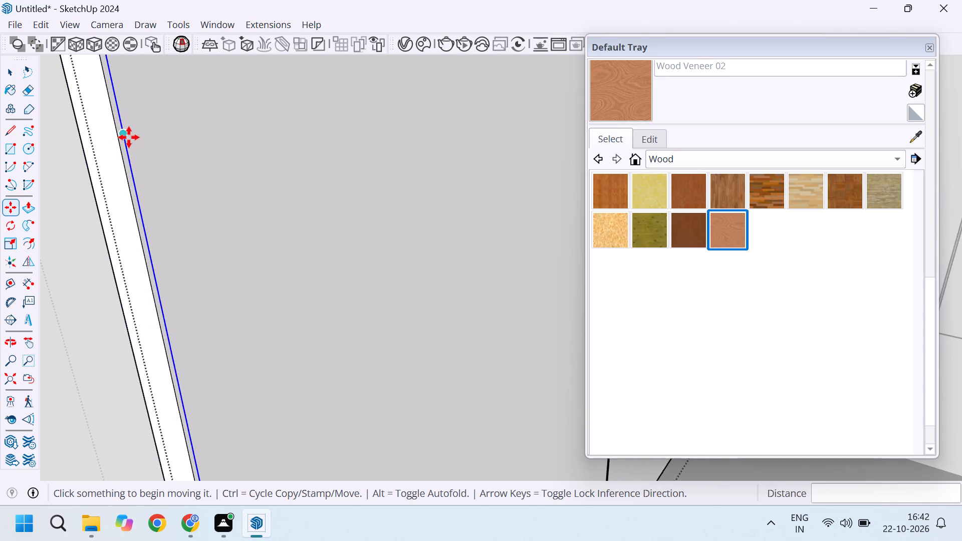
scroll(130, 139, up, 8)
click(121, 132)
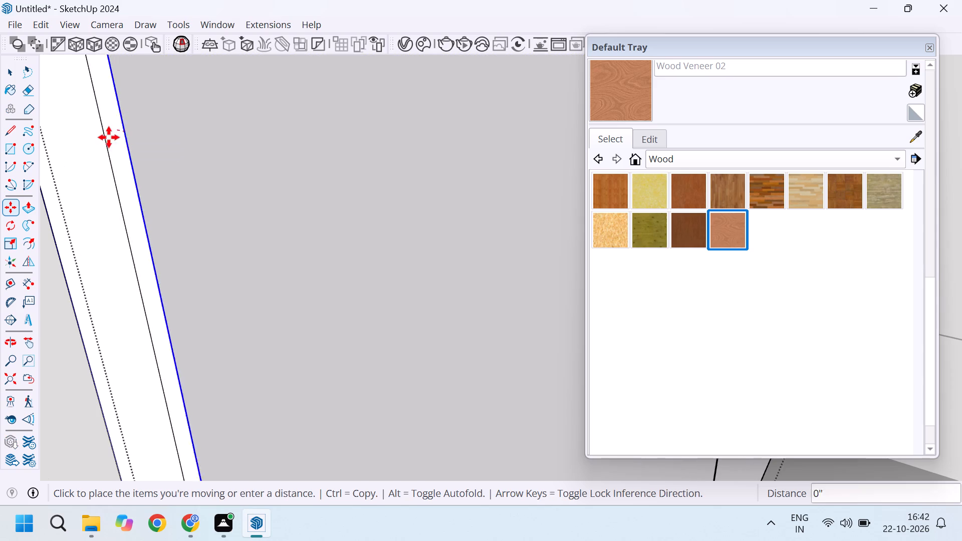
click(106, 140)
Delete the original dividing line between the middle door and the door farthest from the corner, keeping the offset lines on both sides.
scroll(143, 211, down, 19)
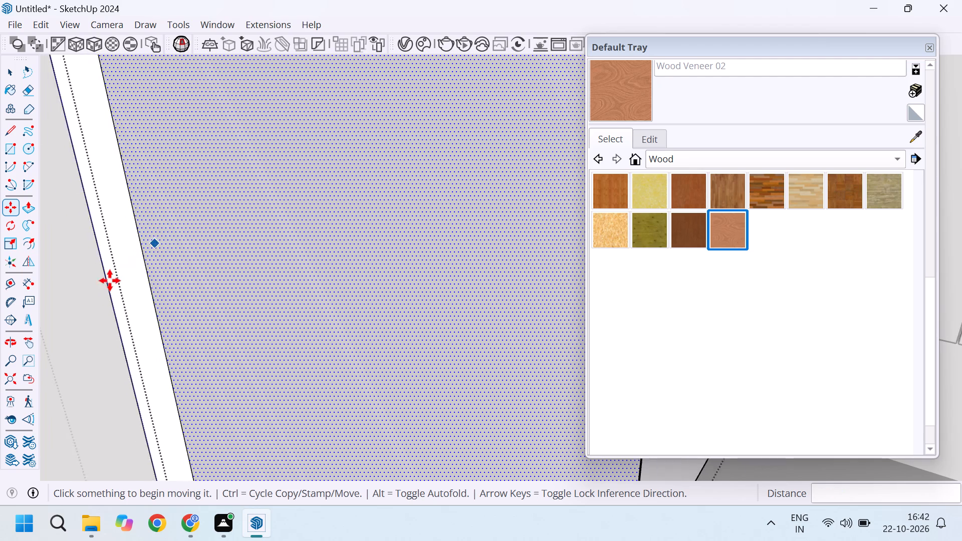
scroll(110, 281, down, 20)
scroll(110, 281, down, 4)
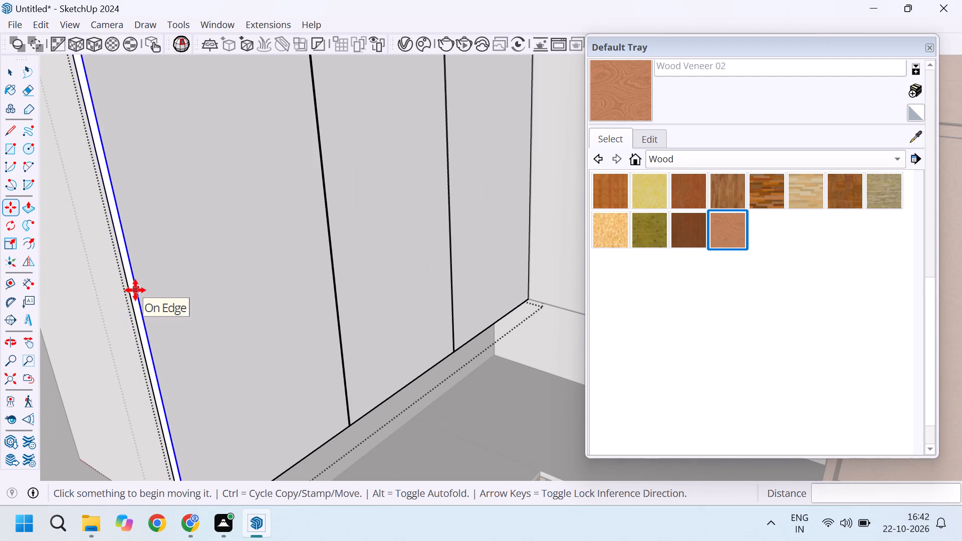
key(space)
scroll(221, 274, down, 11)
scroll(274, 176, up, 8)
middle_drag(257, 139, 235, 176)
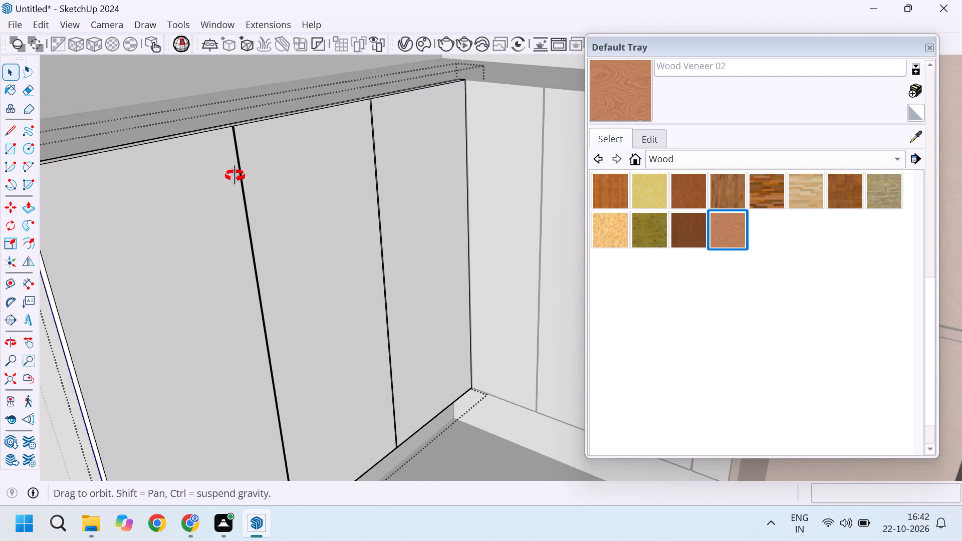
middle_drag(235, 176, 224, 205)
scroll(211, 191, up, 20)
scroll(211, 191, up, 1)
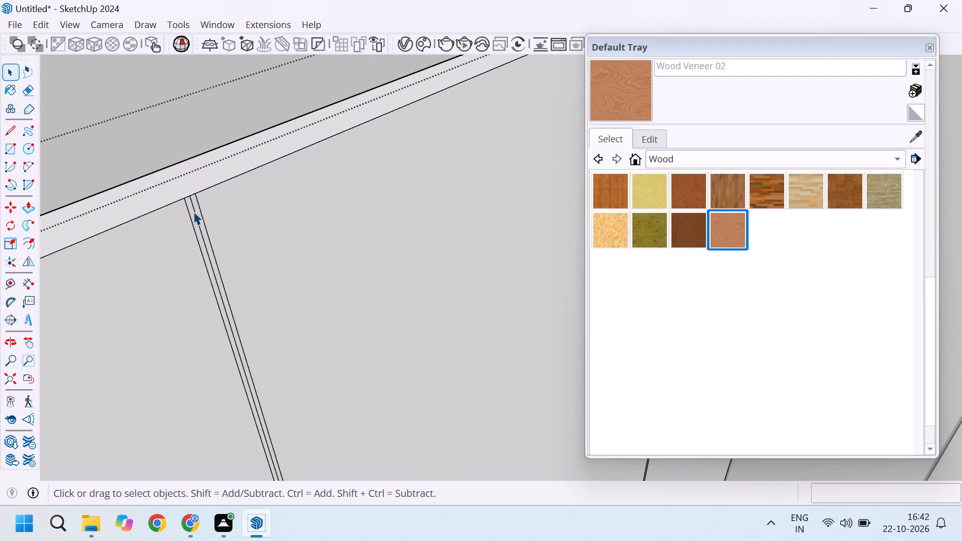
click(192, 211)
key(Delete)
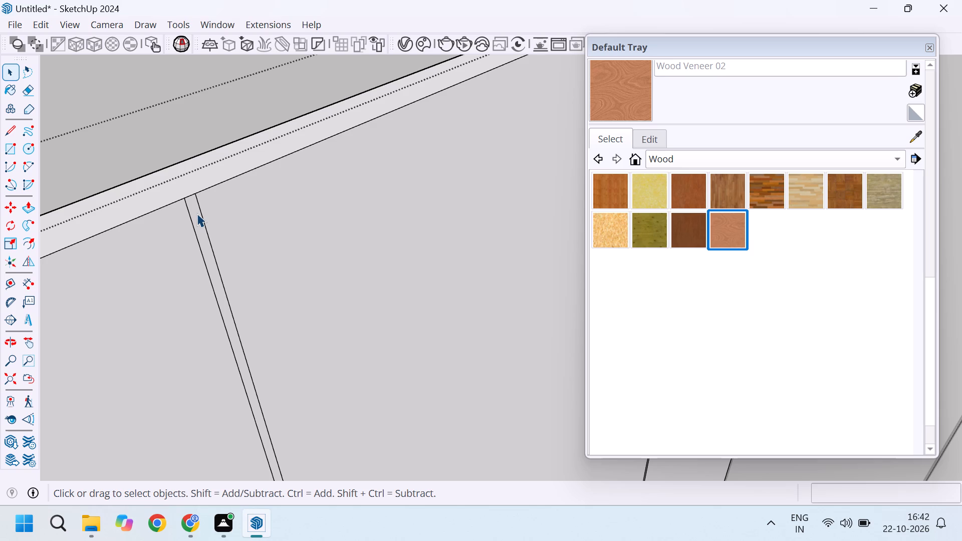
Push the narrow gap strips on both sides of the middle door 1" into the panel and close the cabinet group.
key(p)
click(189, 208)
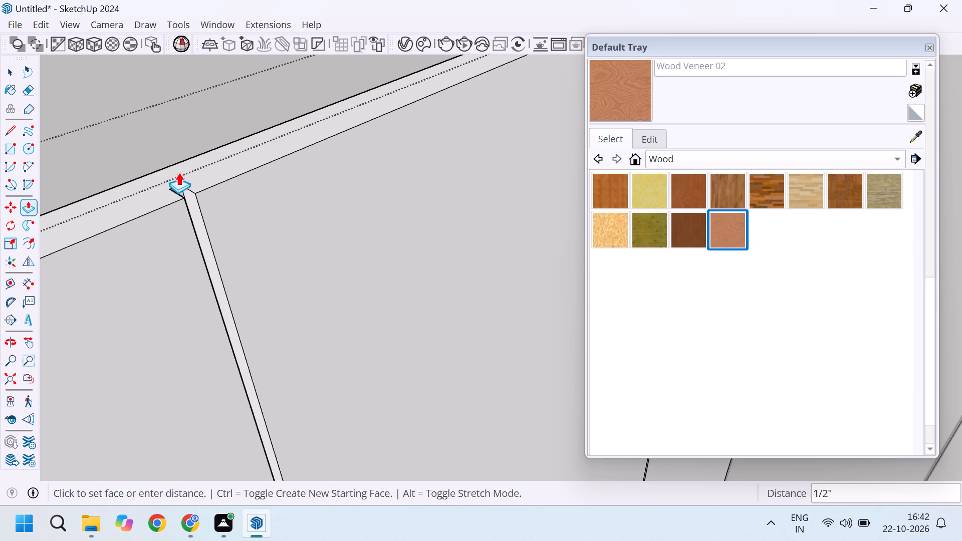
click(158, 170)
scroll(158, 170, down, 9)
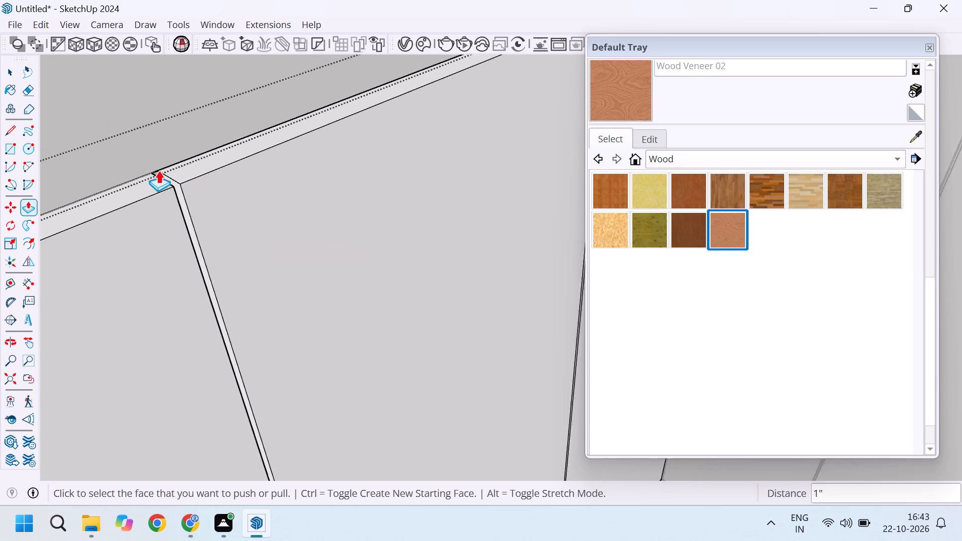
scroll(158, 170, down, 11)
scroll(317, 111, up, 20)
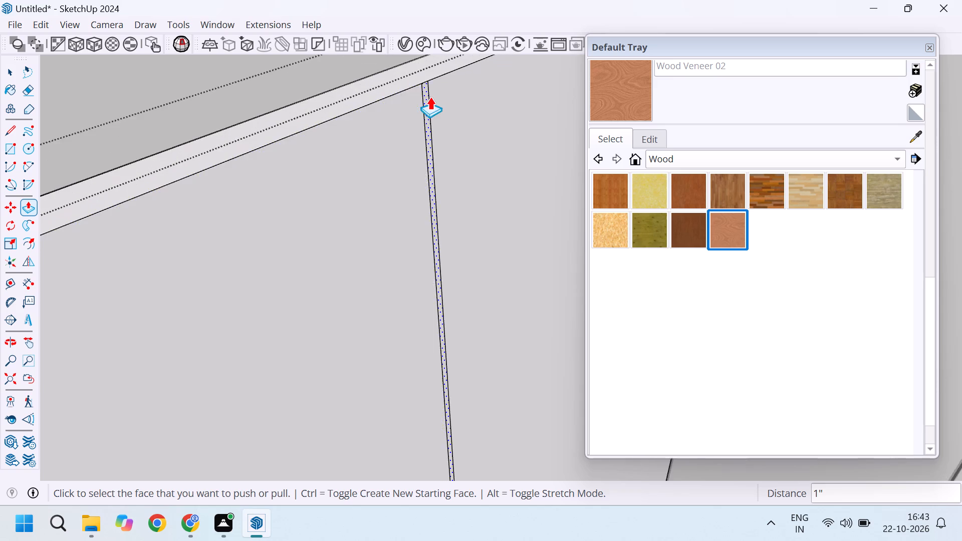
scroll(430, 97, up, 1)
double_click(425, 91)
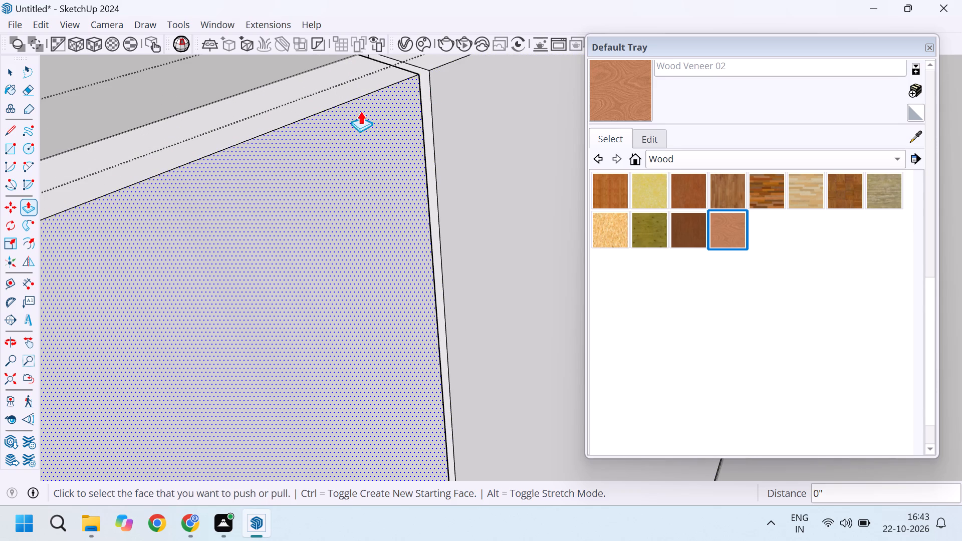
scroll(340, 122, down, 20)
scroll(340, 122, down, 20)
scroll(340, 122, down, 3)
key(space)
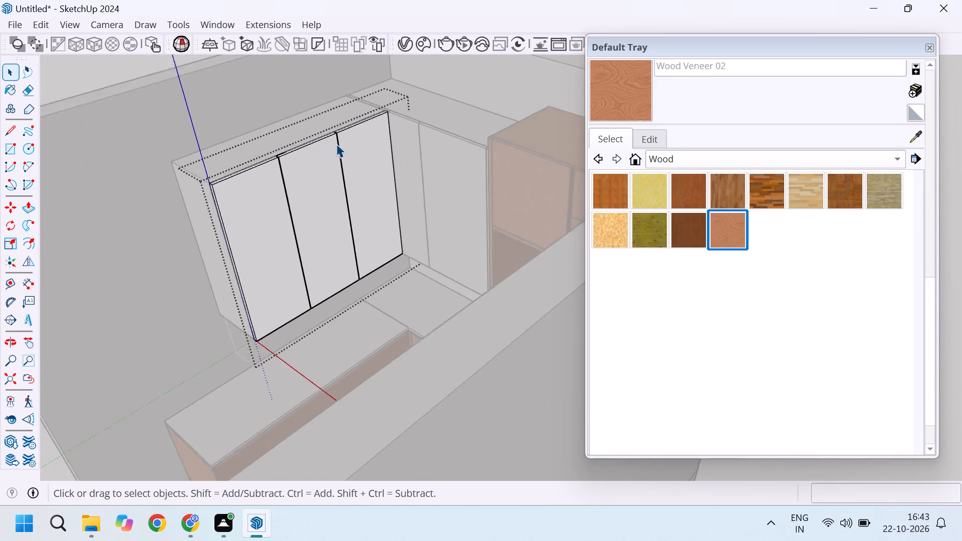
scroll(336, 144, down, 3)
scroll(423, 107, down, 1)
scroll(385, 129, up, 20)
scroll(385, 129, up, 5)
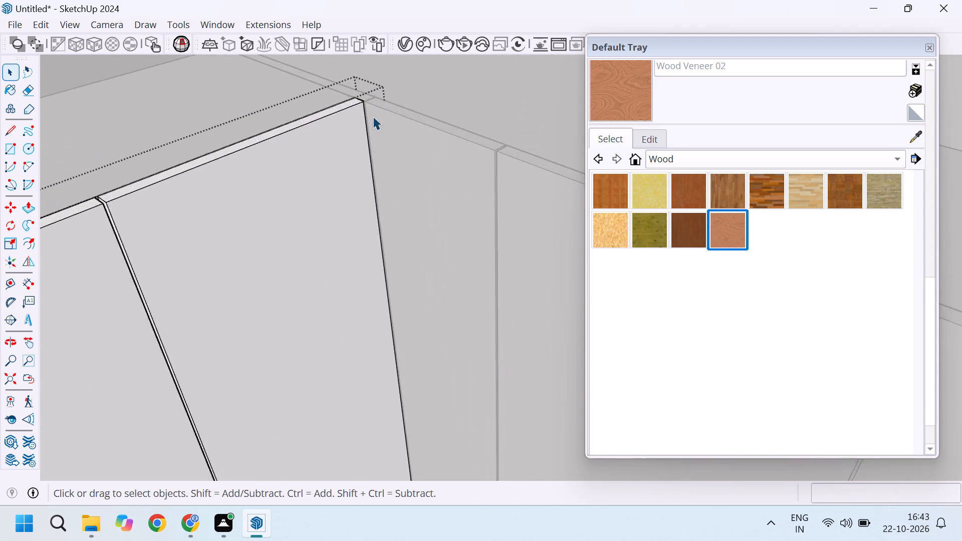
scroll(323, 193, down, 12)
scroll(343, 204, down, 13)
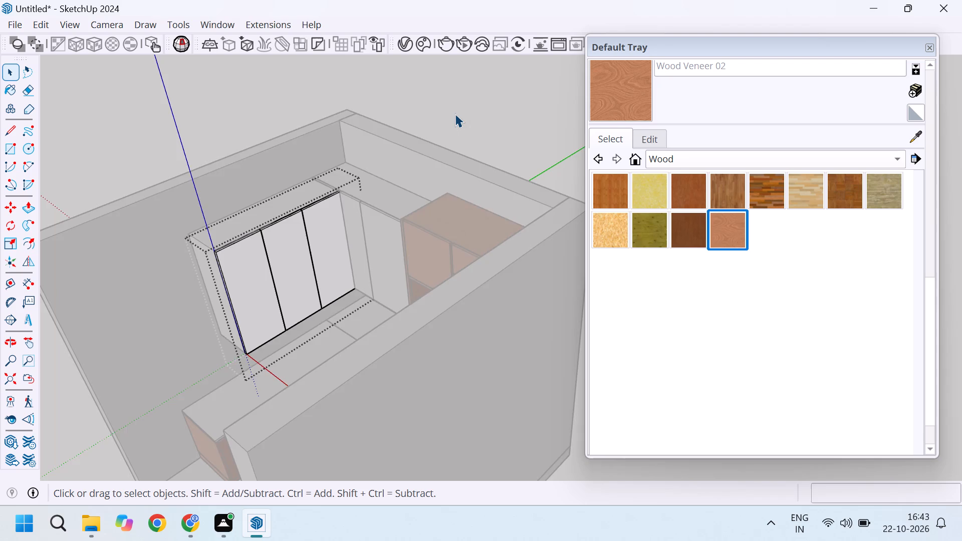
click(455, 114)
Examine the side-wall upper cabinet's doors and gaps from above and below, and the whole kitchen from the front.
scroll(239, 236, up, 10)
scroll(387, 177, up, 2)
middle_drag(387, 177, 304, 100)
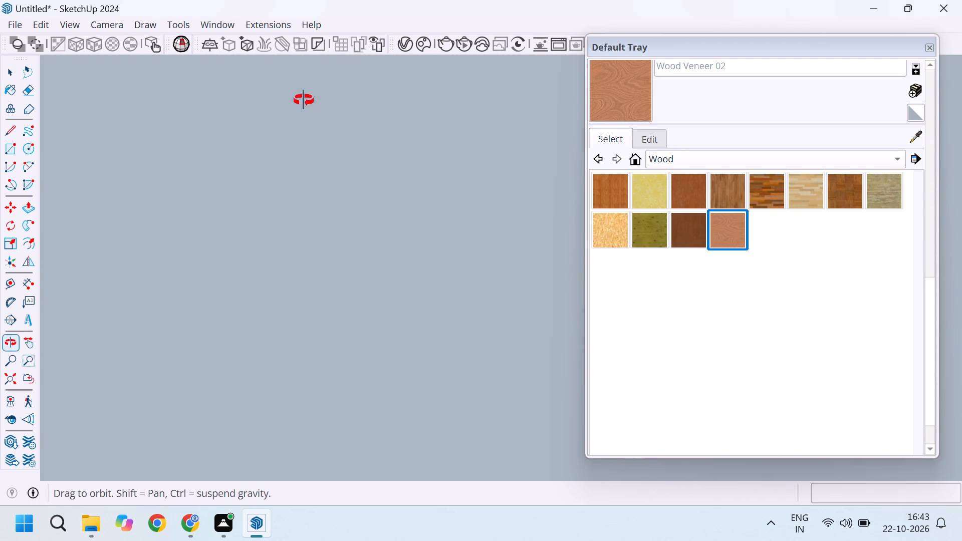
middle_drag(304, 100, 410, 163)
scroll(209, 498, up, 1)
scroll(311, 297, down, 6)
scroll(335, 428, up, 6)
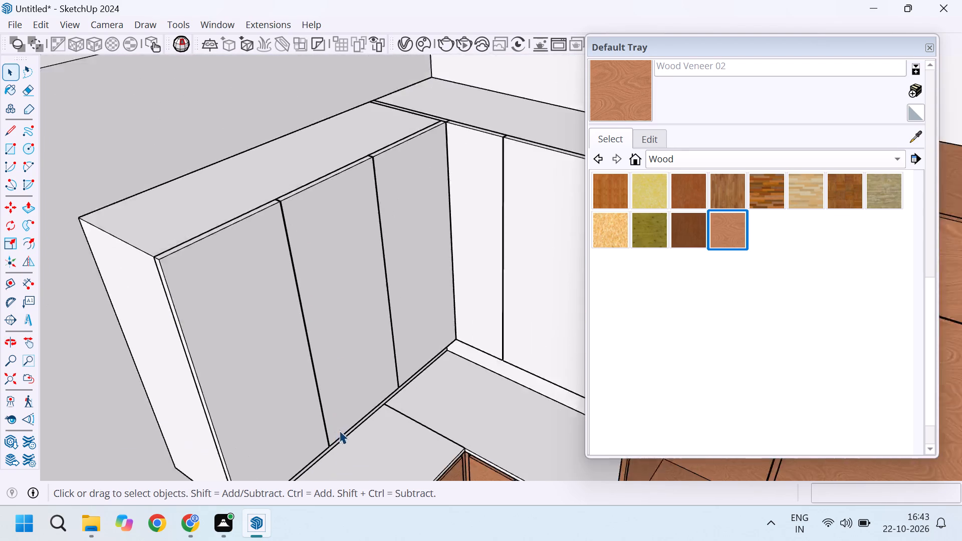
middle_drag(340, 436, 427, 225)
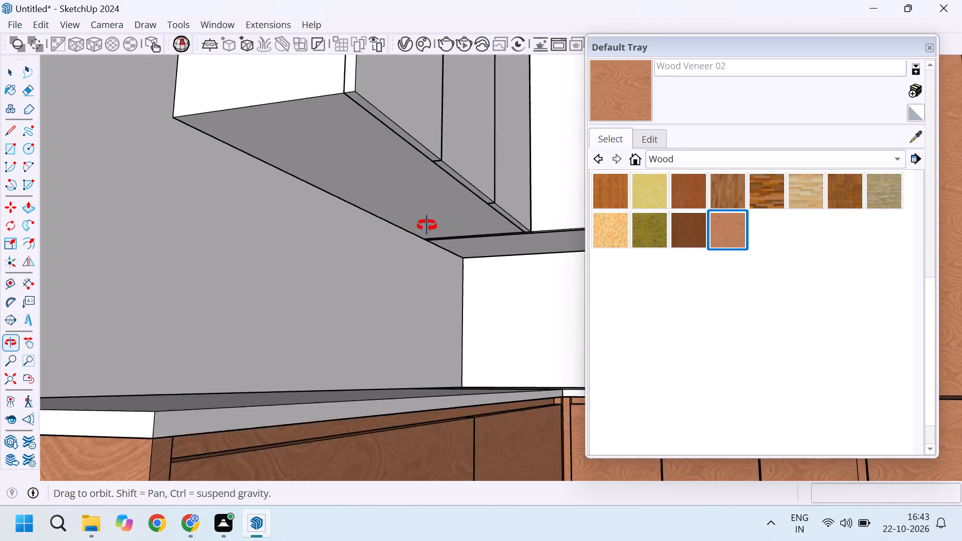
middle_drag(427, 225, 388, 316)
scroll(388, 317, down, 14)
scroll(401, 237, up, 6)
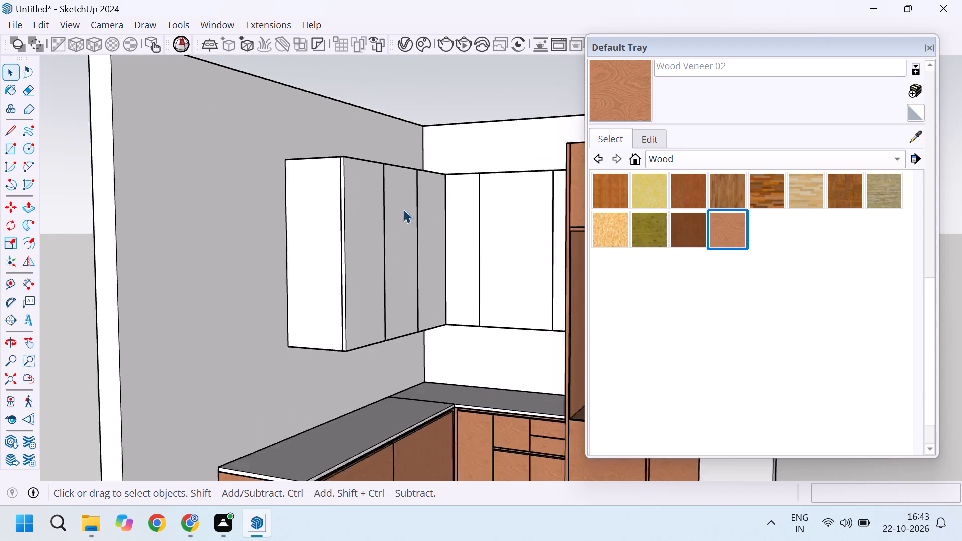
middle_drag(400, 202, 366, 298)
scroll(366, 201, up, 10)
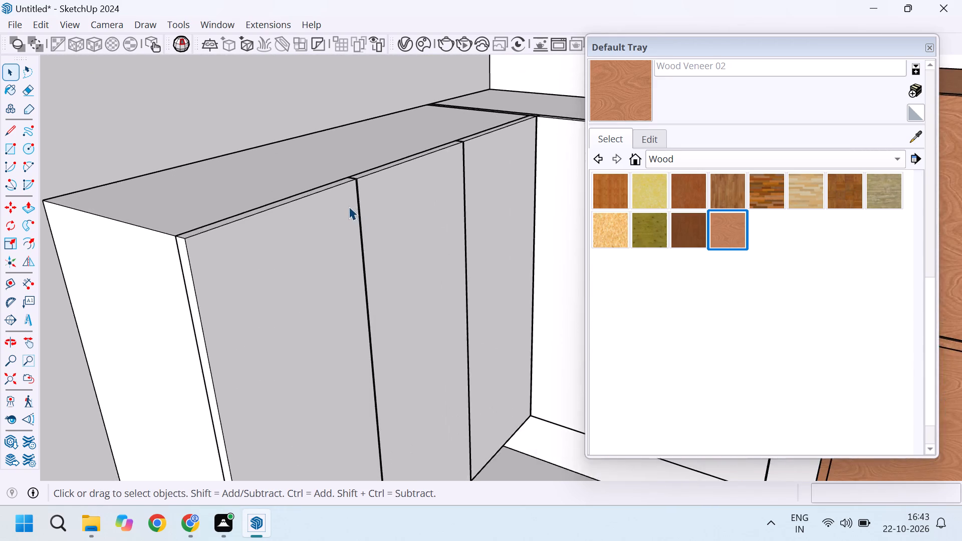
scroll(344, 214, down, 15)
middle_drag(350, 324, 415, 297)
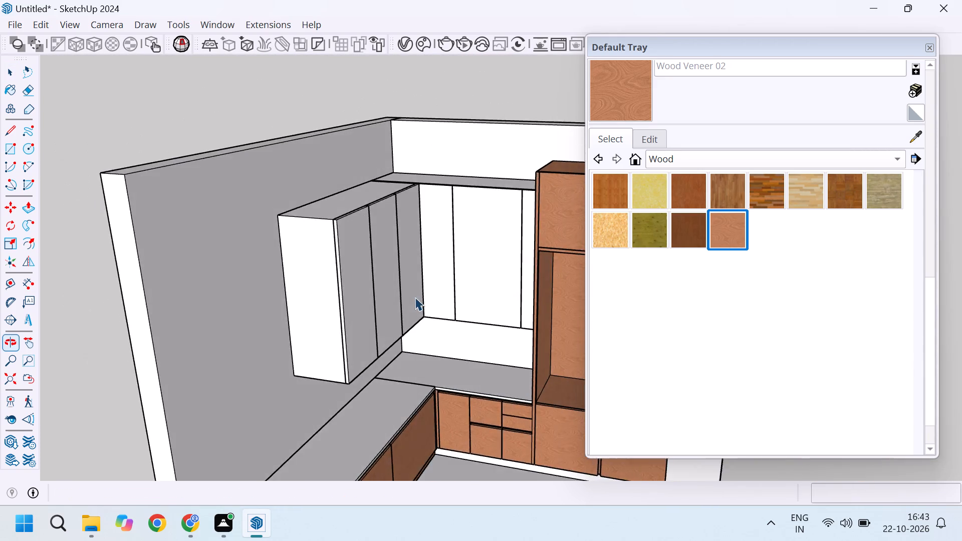
scroll(404, 283, down, 11)
middle_drag(385, 327, 468, 281)
scroll(454, 322, up, 4)
middle_drag(464, 339, 490, 341)
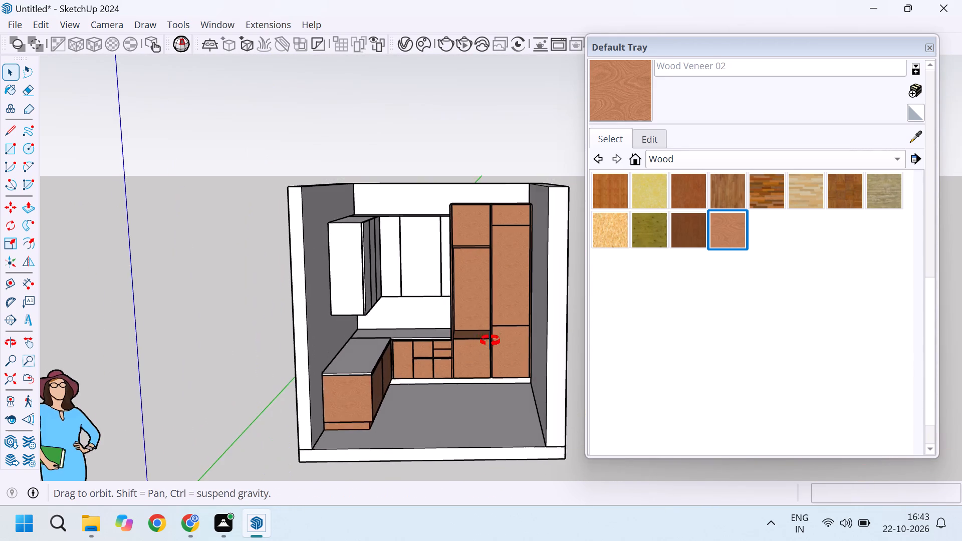
middle_drag(490, 341, 503, 343)
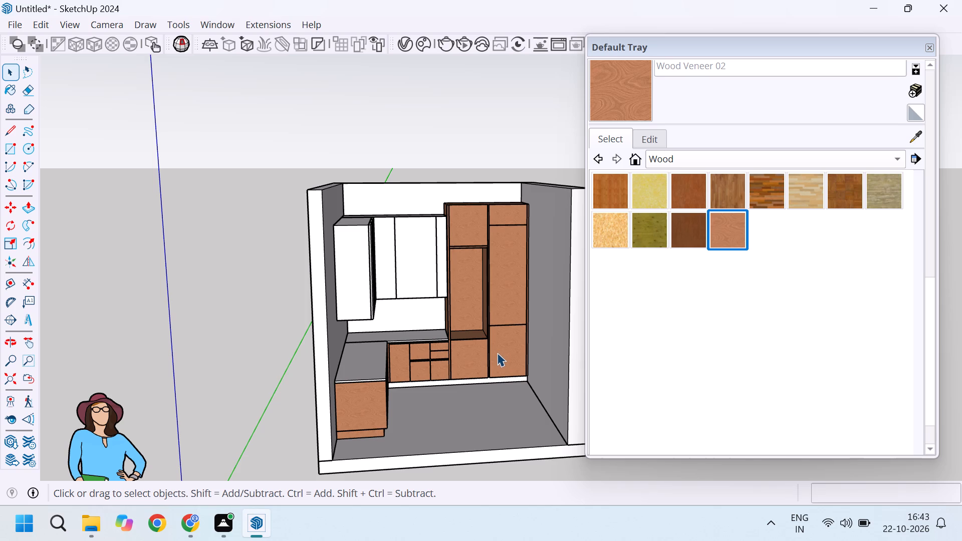
scroll(413, 304, down, 5)
middle_drag(461, 328, 522, 346)
scroll(489, 355, up, 7)
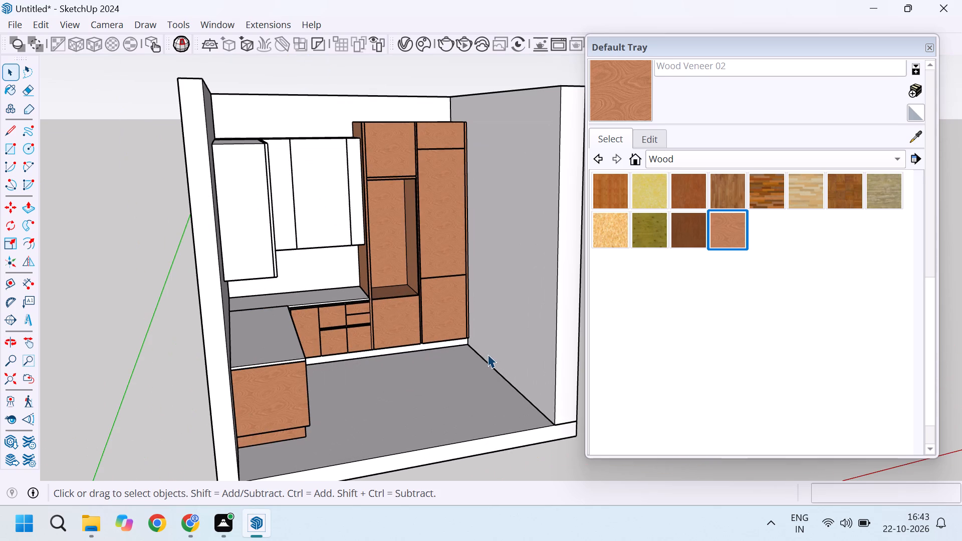
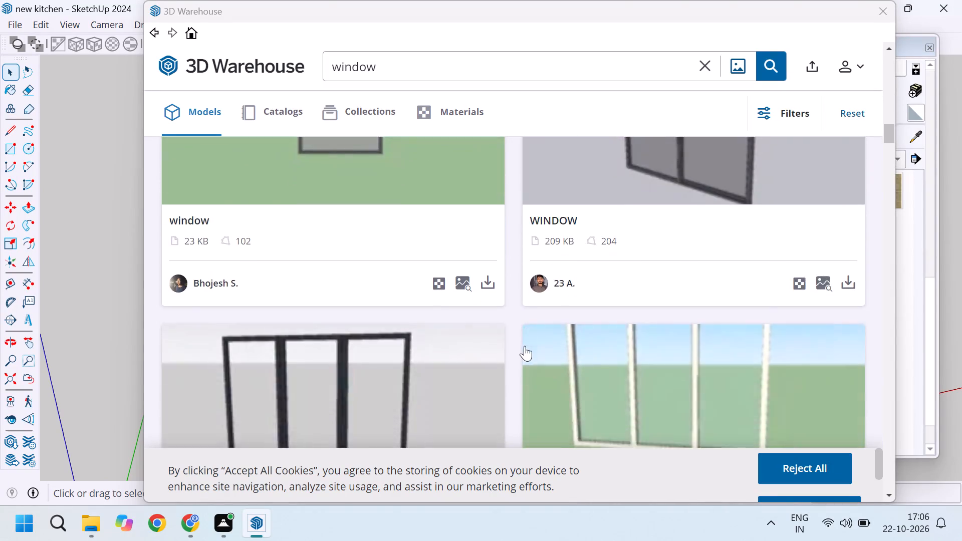
Browse the "window" model results in 3D Warehouse for a window that suits the kitchen.
scroll(525, 346, up, 5)
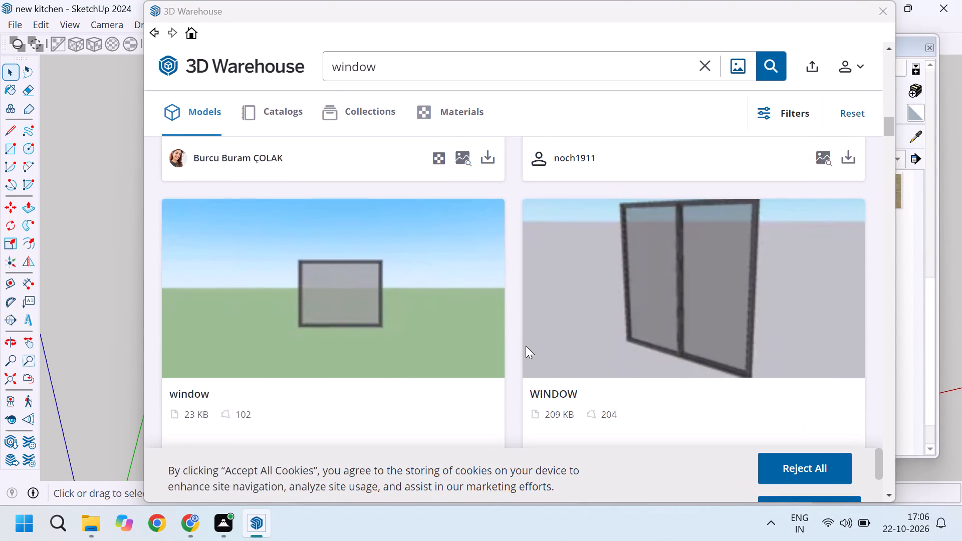
scroll(540, 335, down, 4)
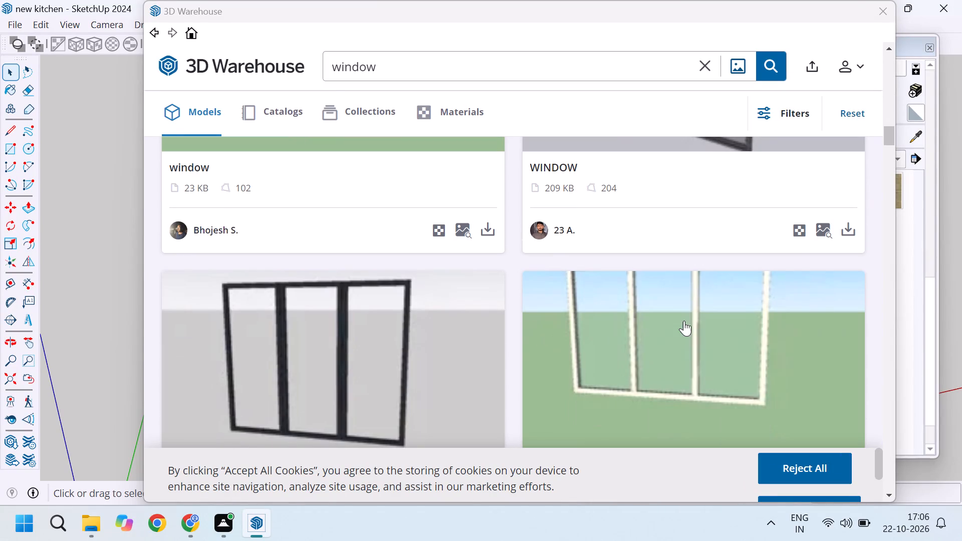
scroll(675, 318, up, 3)
scroll(675, 318, down, 3)
scroll(675, 318, up, 3)
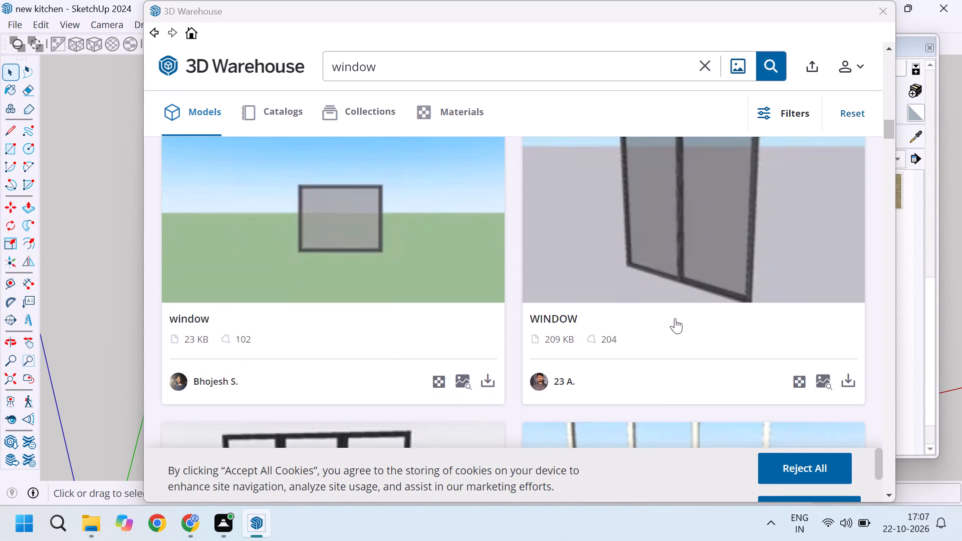
scroll(675, 318, up, 1)
scroll(675, 318, down, 11)
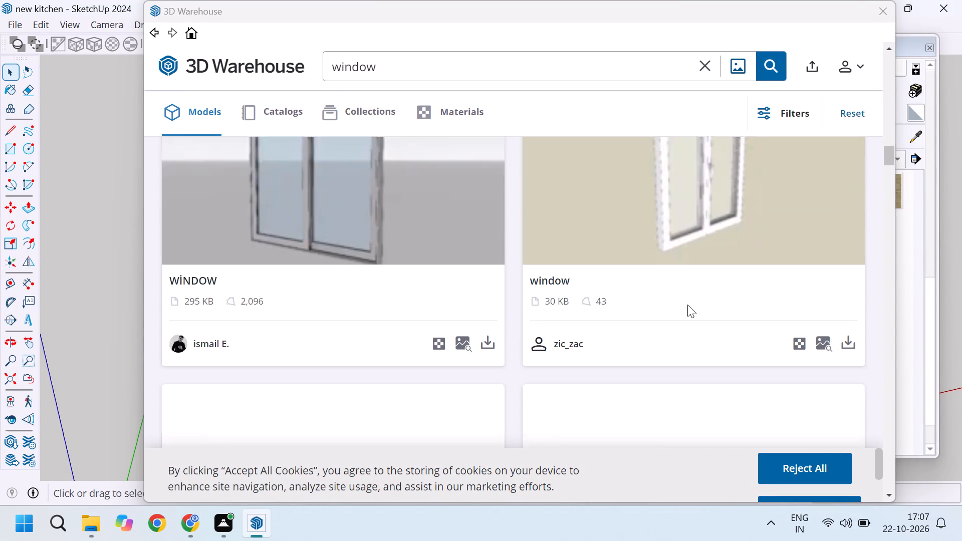
scroll(687, 305, up, 2)
scroll(687, 305, down, 8)
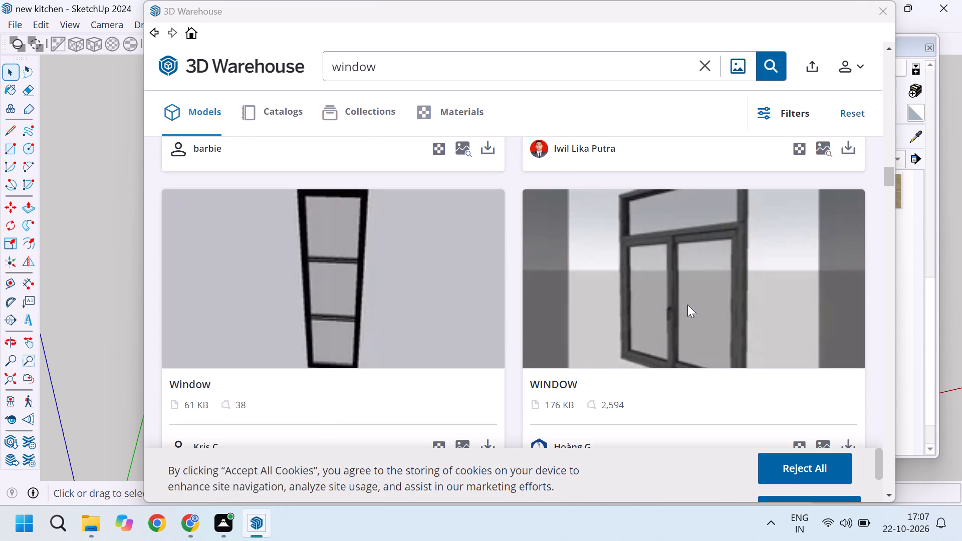
scroll(681, 297, down, 3)
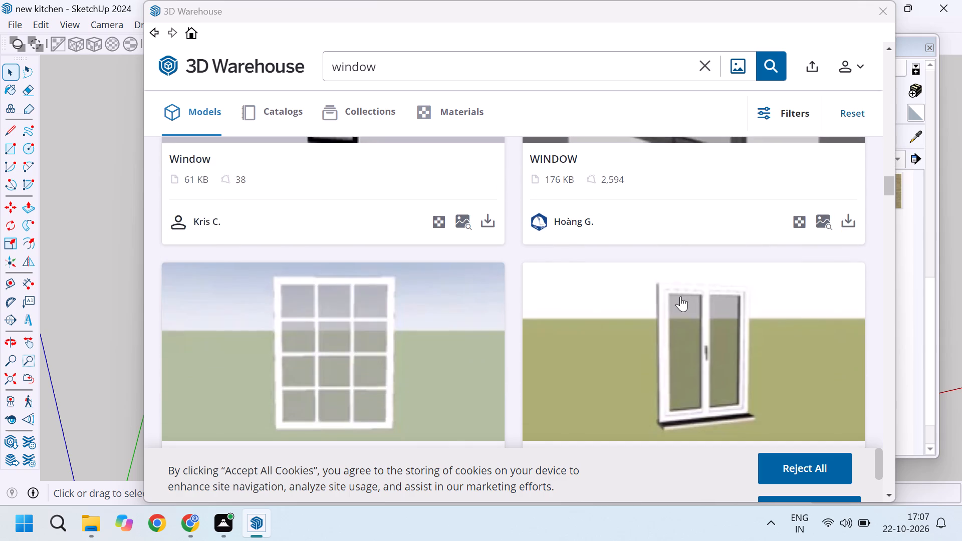
scroll(680, 296, down, 10)
scroll(680, 296, up, 2)
scroll(680, 296, down, 5)
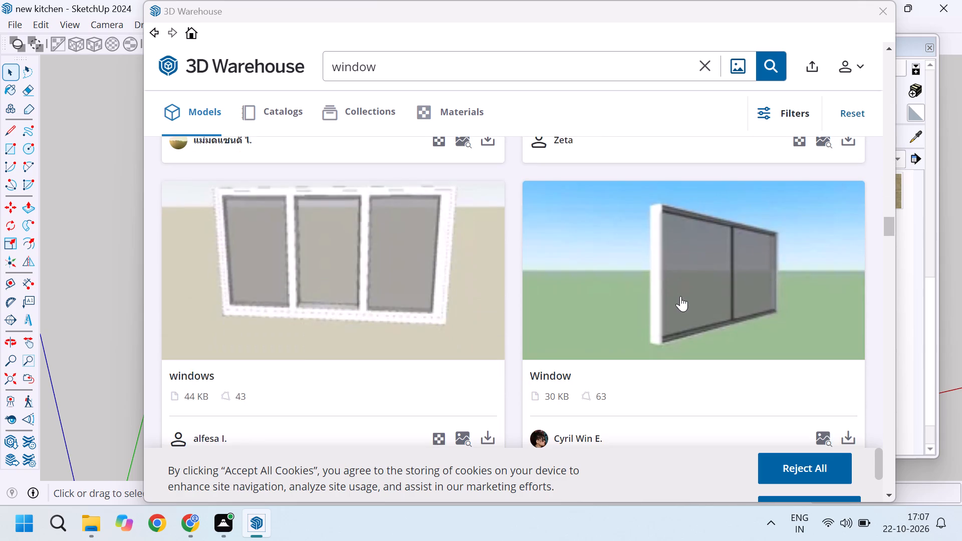
scroll(680, 296, down, 12)
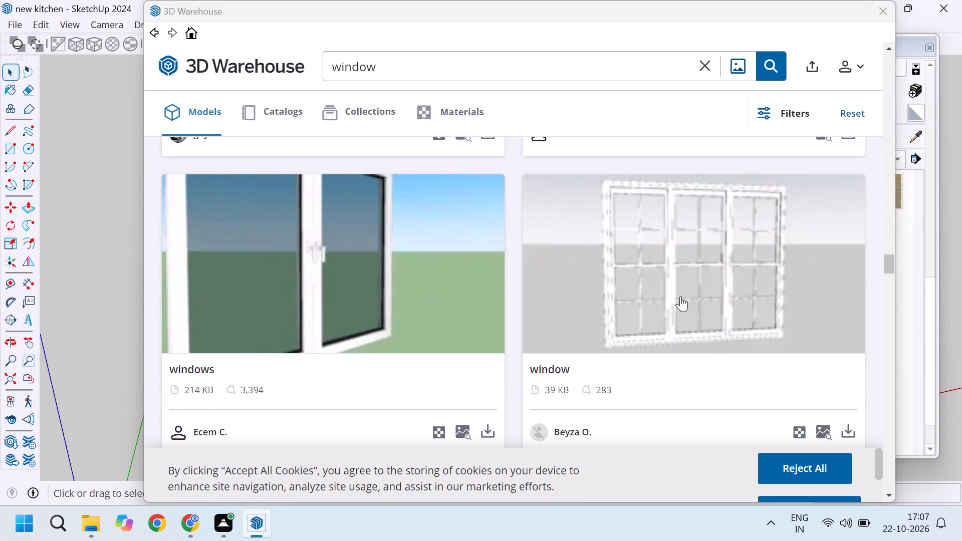
scroll(680, 296, down, 5)
scroll(680, 296, up, 2)
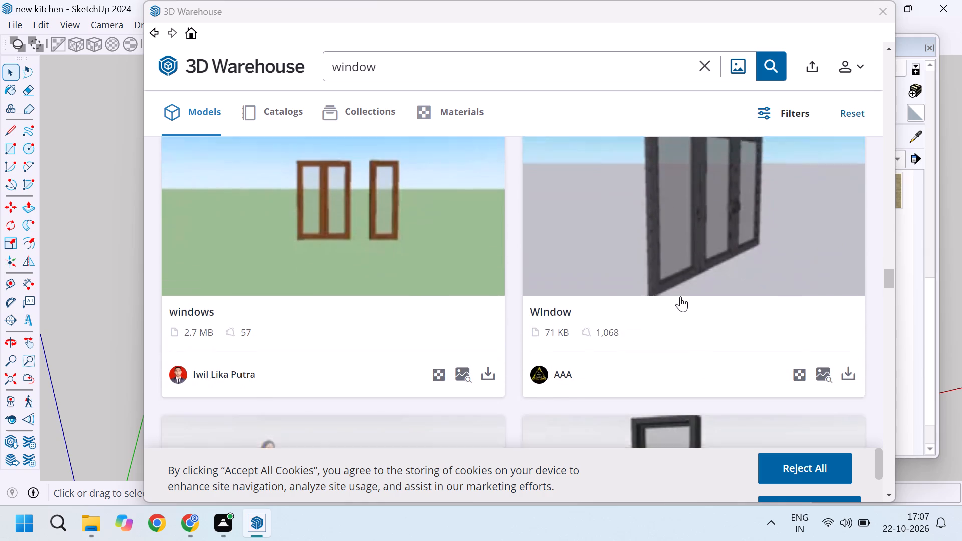
scroll(680, 296, down, 5)
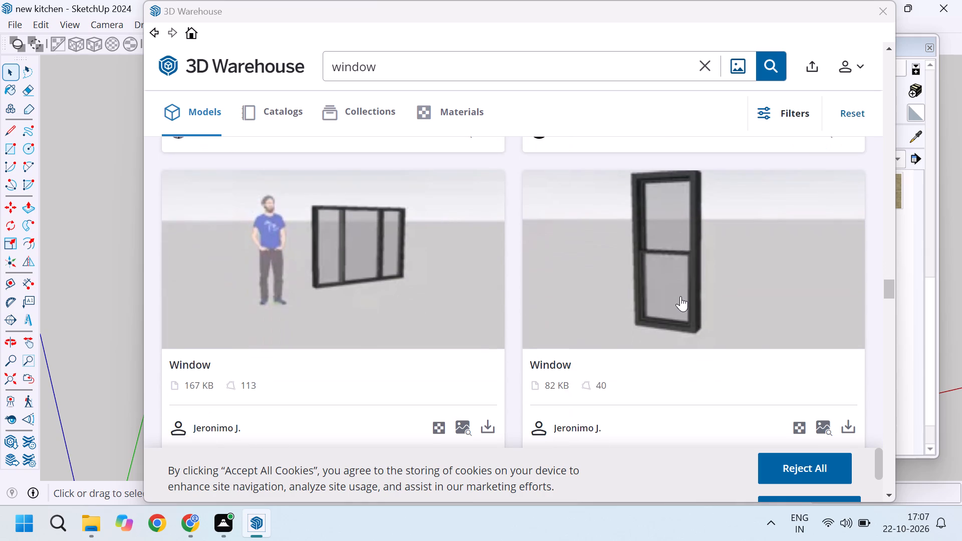
scroll(680, 296, up, 4)
scroll(680, 296, down, 9)
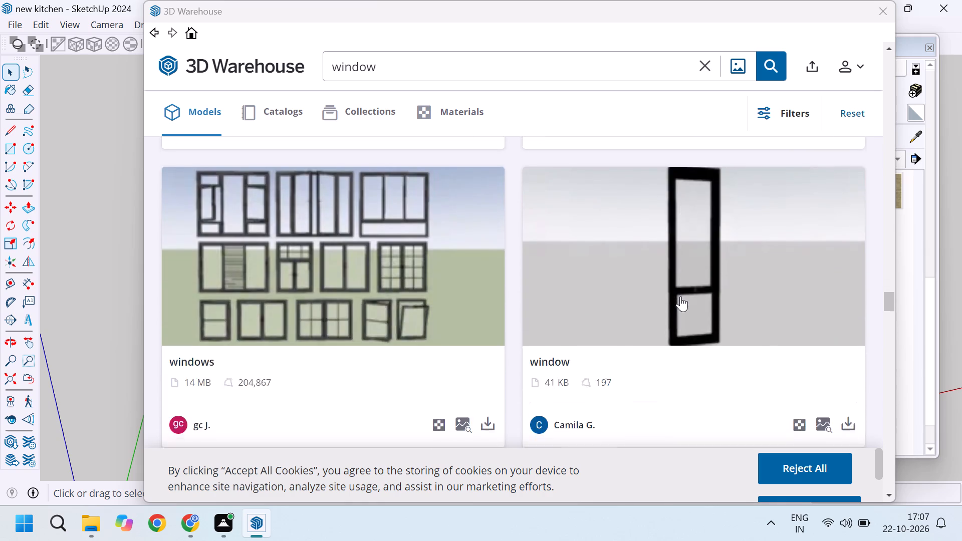
scroll(680, 296, down, 15)
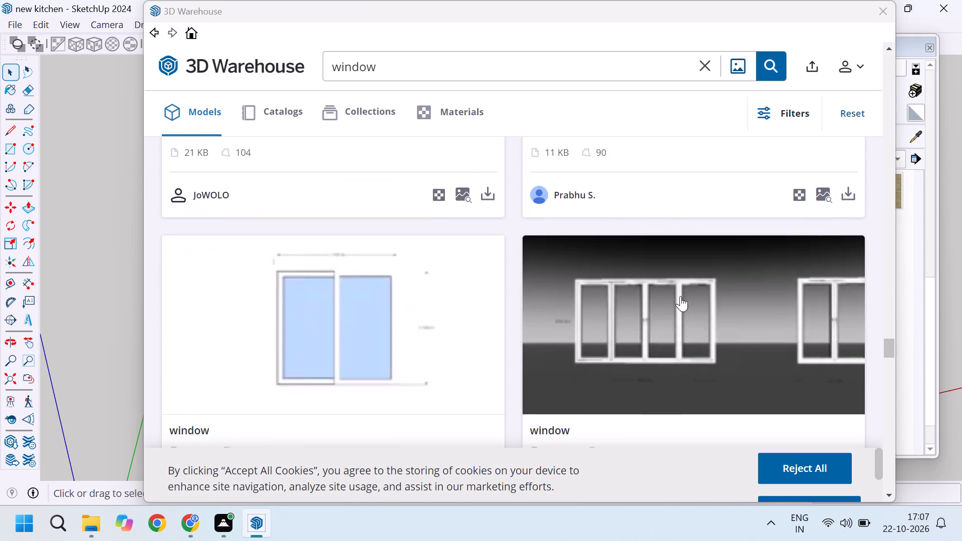
scroll(680, 296, down, 16)
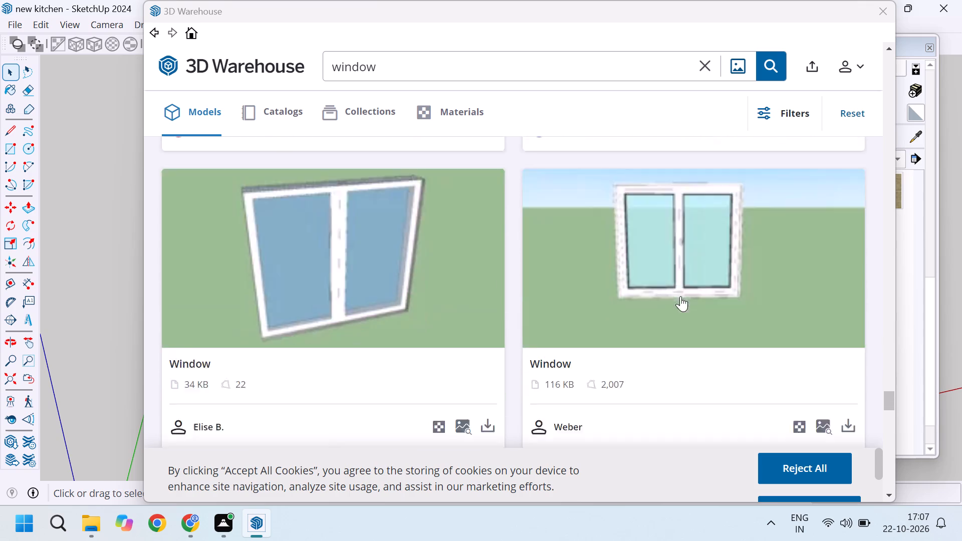
scroll(680, 296, down, 13)
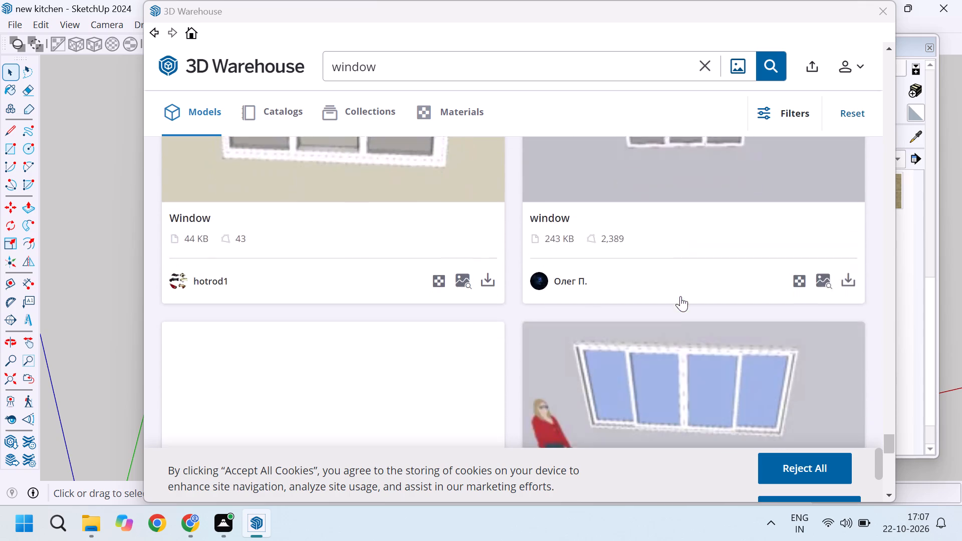
scroll(680, 296, down, 9)
scroll(680, 296, up, 7)
scroll(680, 296, down, 10)
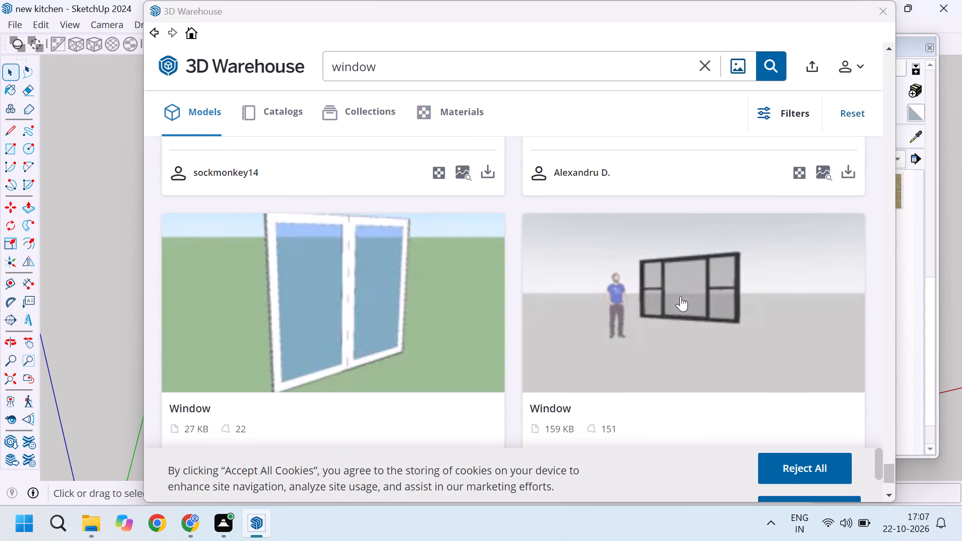
scroll(680, 296, down, 5)
scroll(680, 296, up, 20)
scroll(680, 296, up, 3)
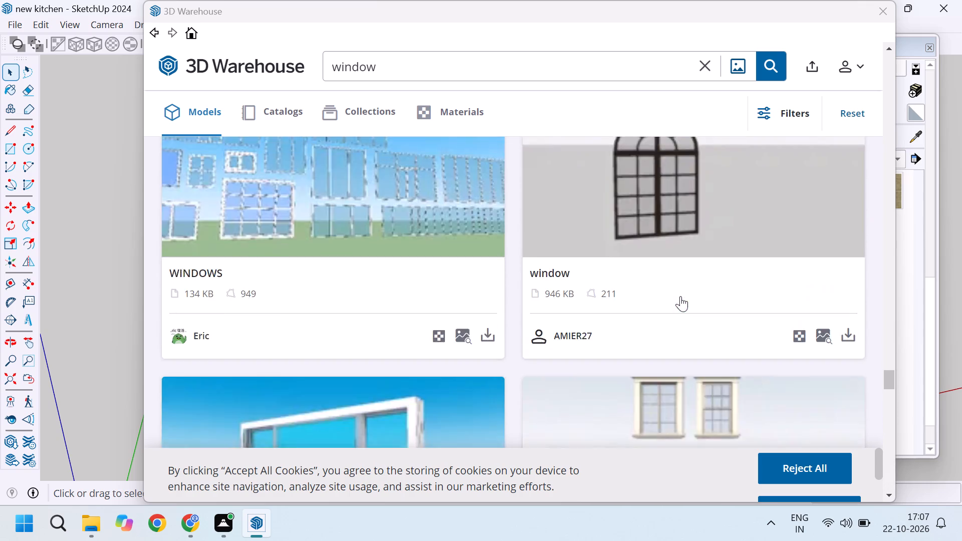
scroll(680, 296, up, 20)
scroll(680, 296, up, 12)
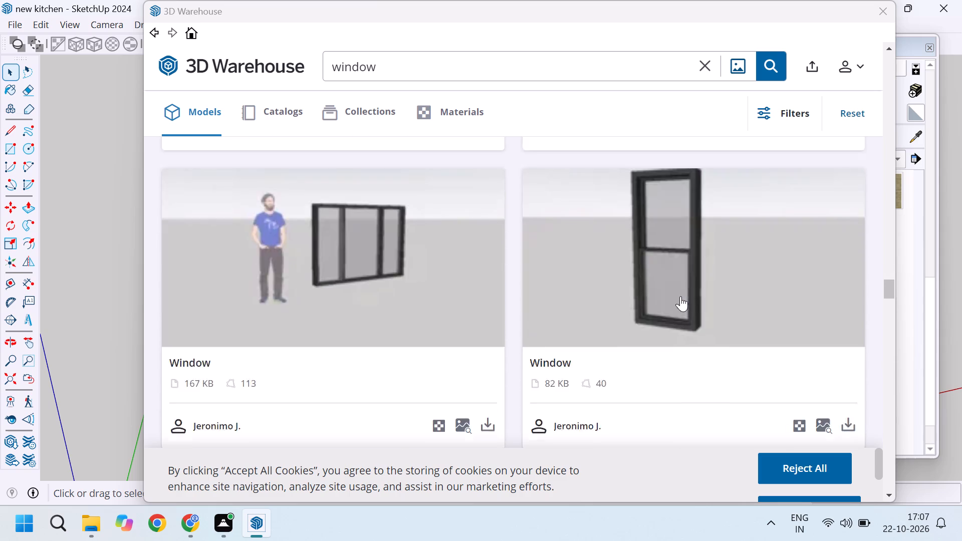
scroll(680, 296, up, 15)
scroll(680, 296, down, 7)
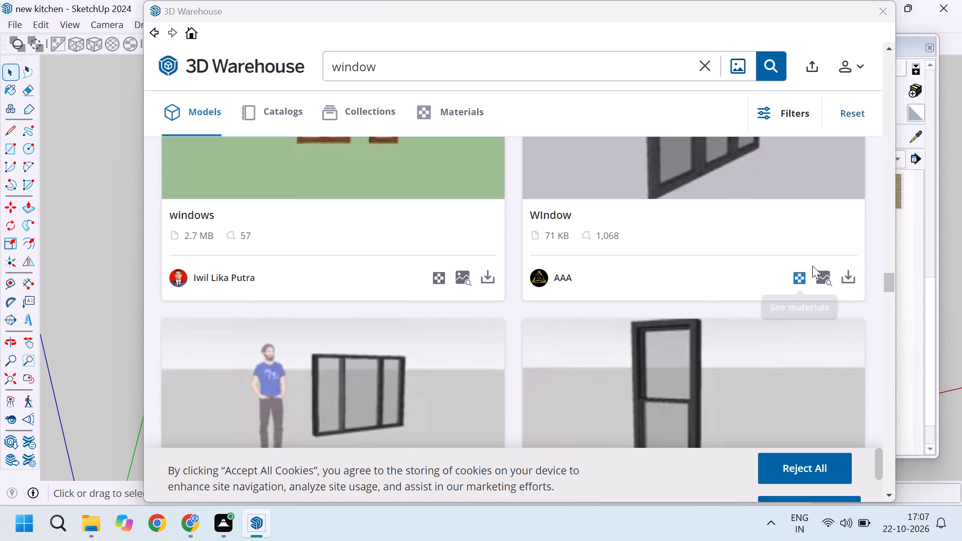
Search for models visually similar to the dark three-panel "WIndow" model and examine the results for a suitable window.
click(828, 278)
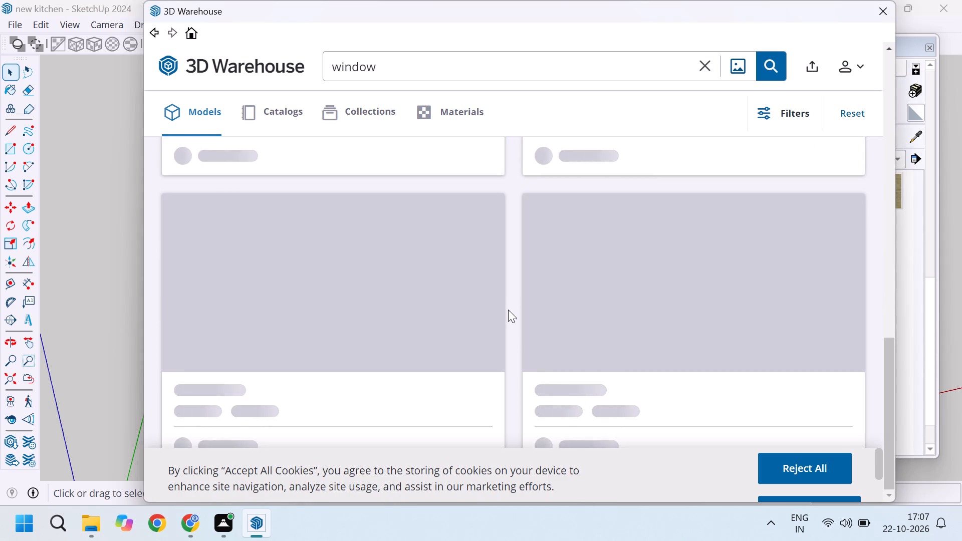
scroll(508, 310, up, 20)
scroll(508, 310, up, 6)
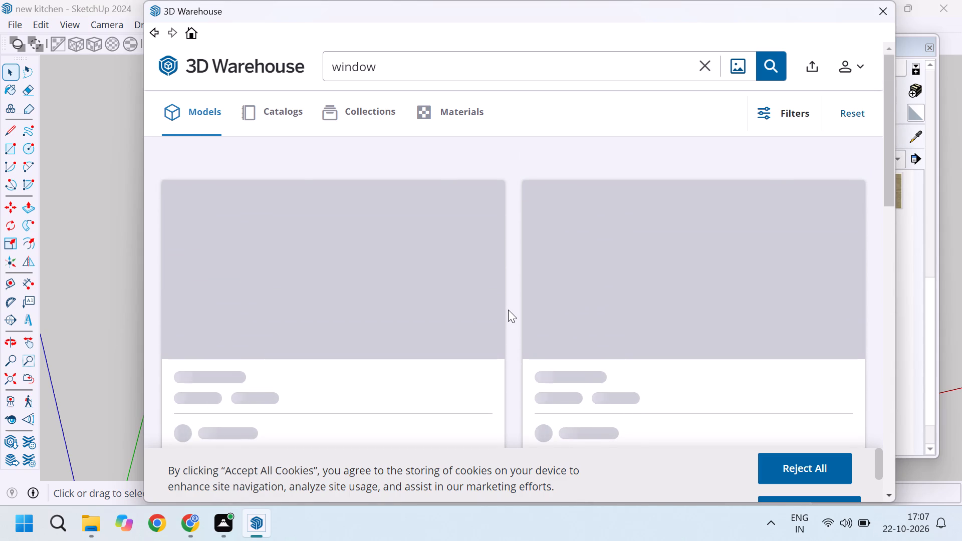
scroll(472, 275, down, 5)
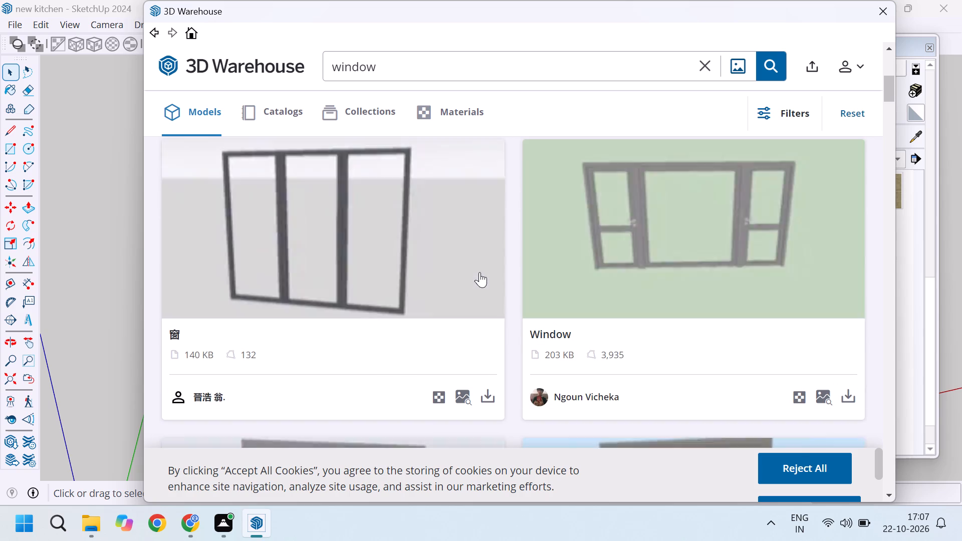
scroll(485, 270, down, 5)
scroll(615, 286, up, 1)
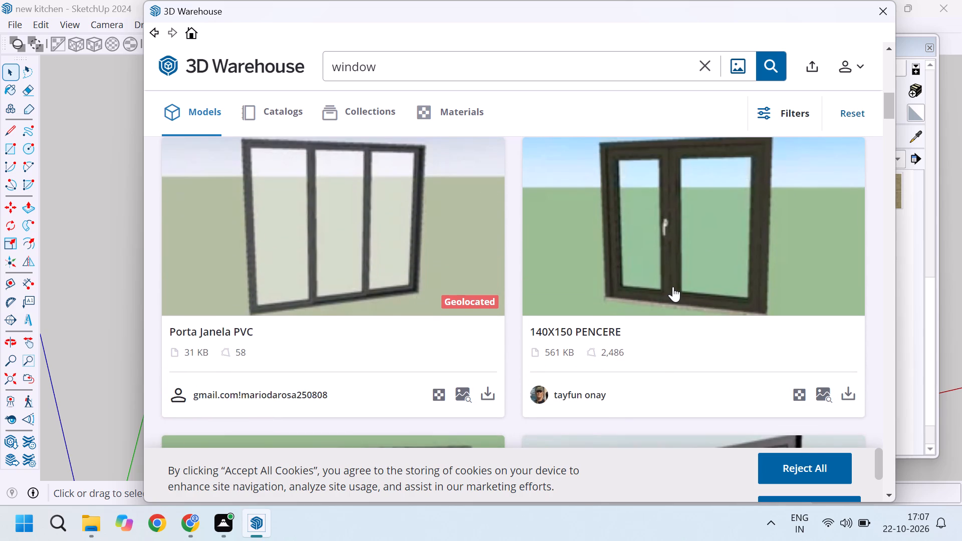
scroll(706, 282, down, 3)
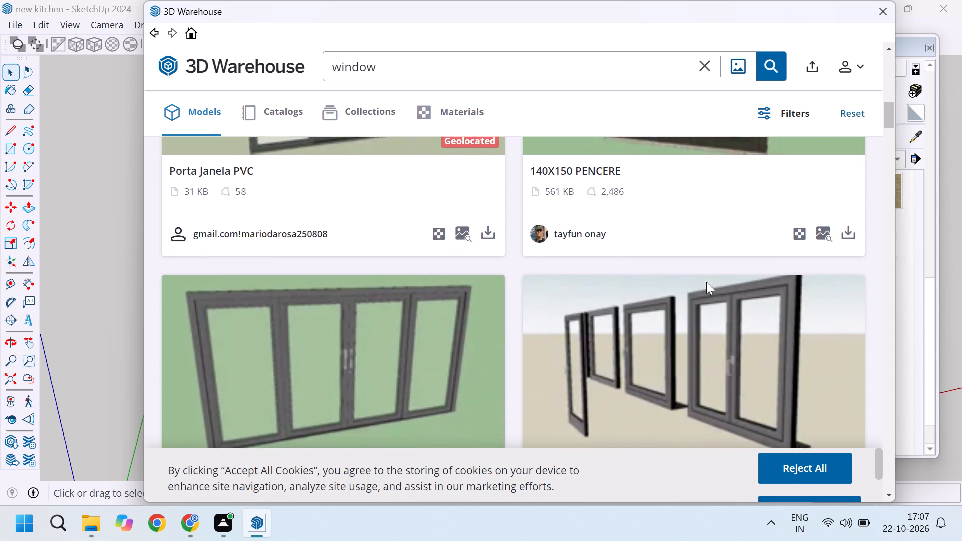
scroll(706, 282, down, 2)
scroll(706, 282, up, 1)
scroll(706, 282, down, 4)
scroll(706, 282, up, 3)
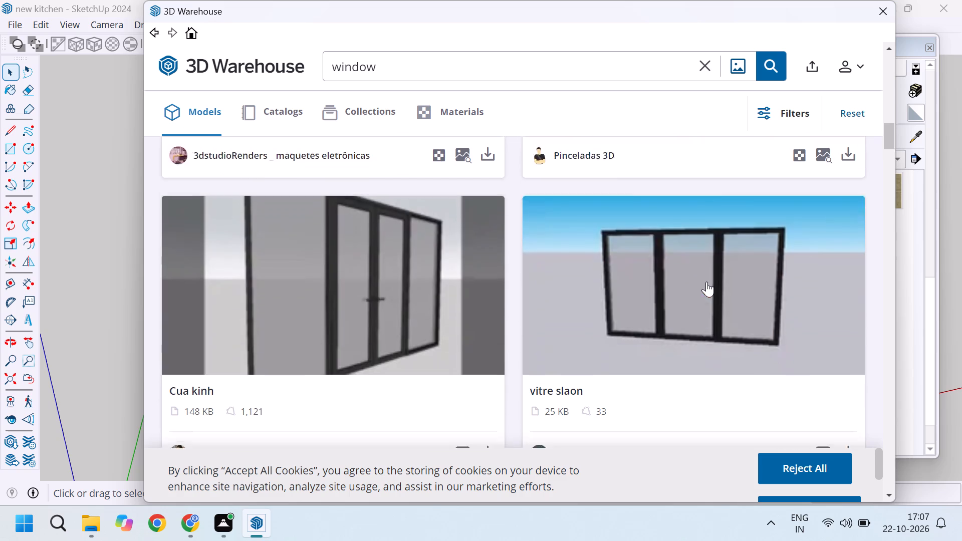
scroll(706, 282, up, 2)
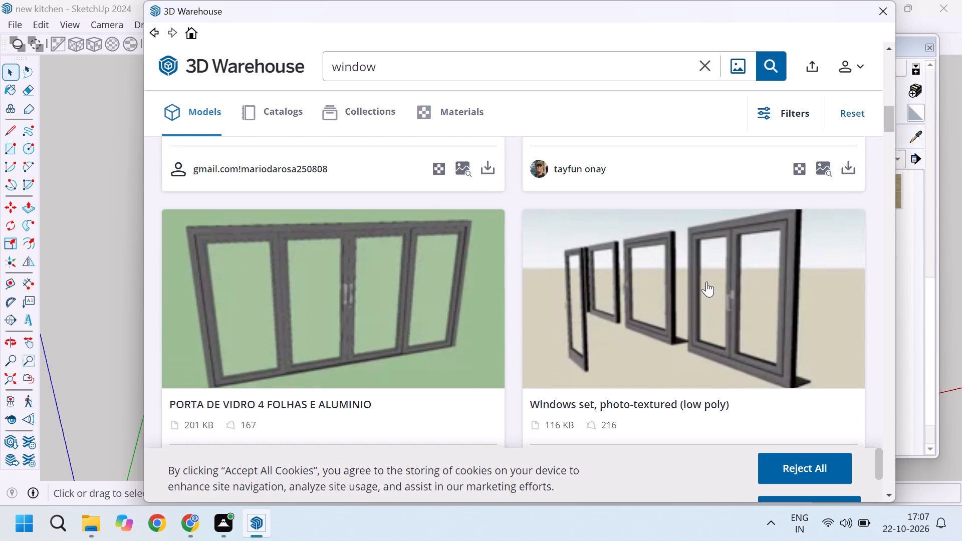
scroll(706, 282, down, 2)
scroll(706, 282, up, 7)
scroll(708, 282, down, 15)
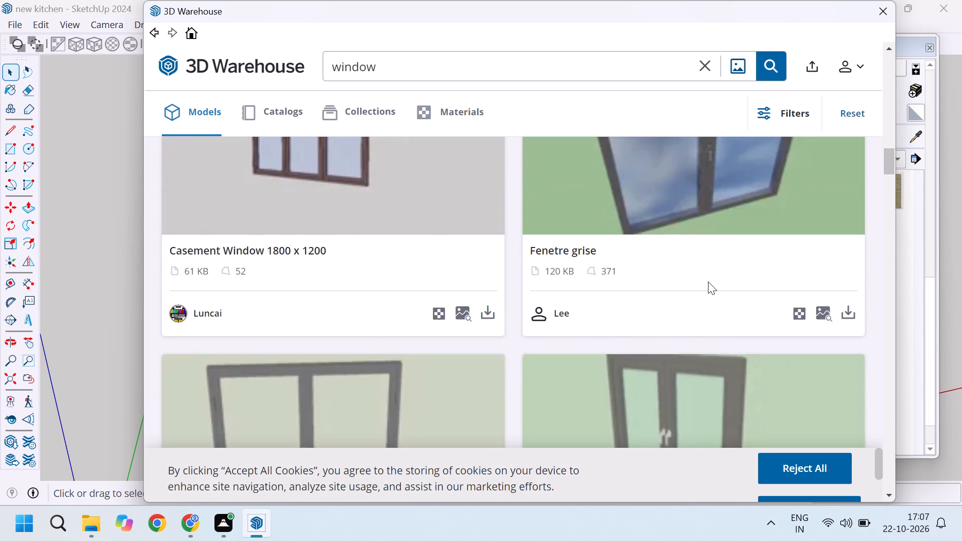
scroll(708, 282, up, 2)
scroll(708, 282, down, 2)
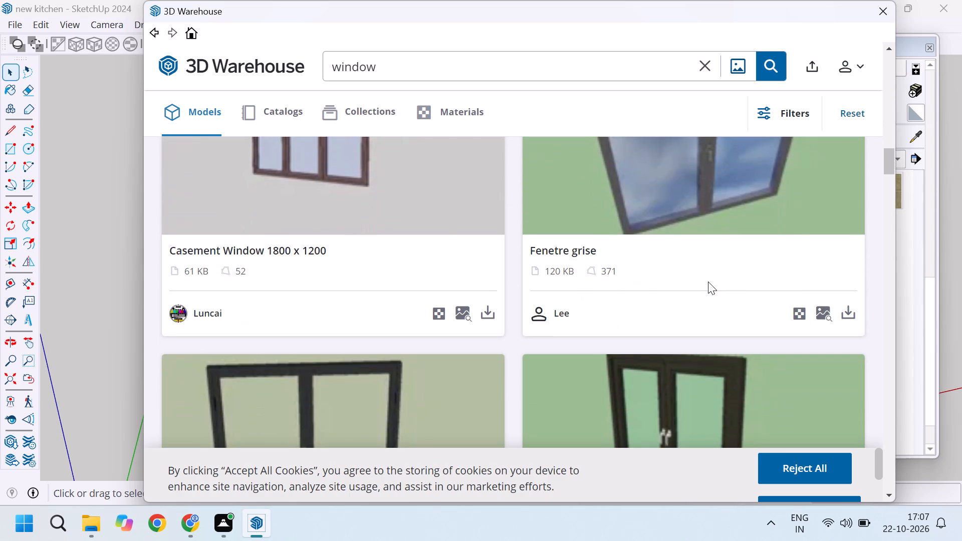
scroll(708, 282, down, 3)
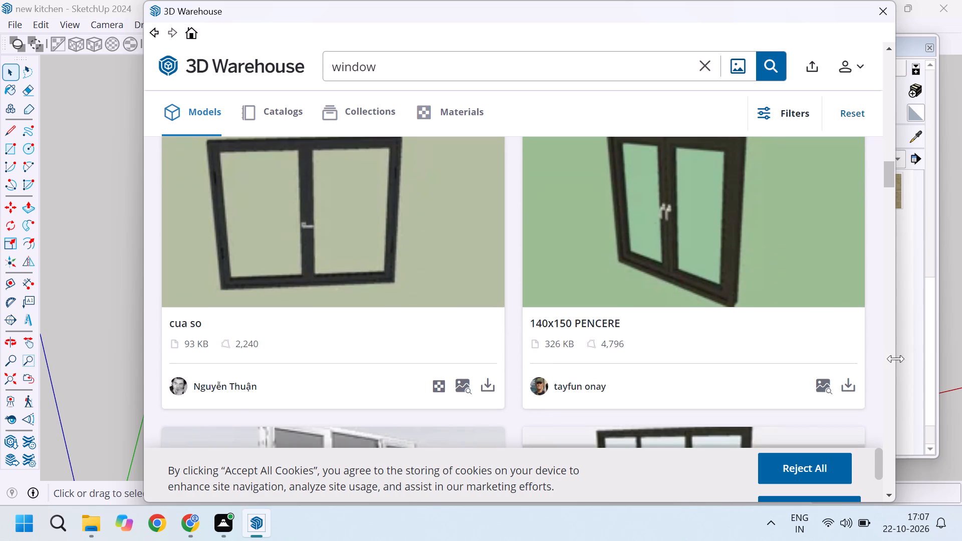
Download the dark double-casement "140x150 PENCERE" window, skipping the subscription promotion, and load it directly into the model.
click(851, 385)
scroll(664, 290, down, 11)
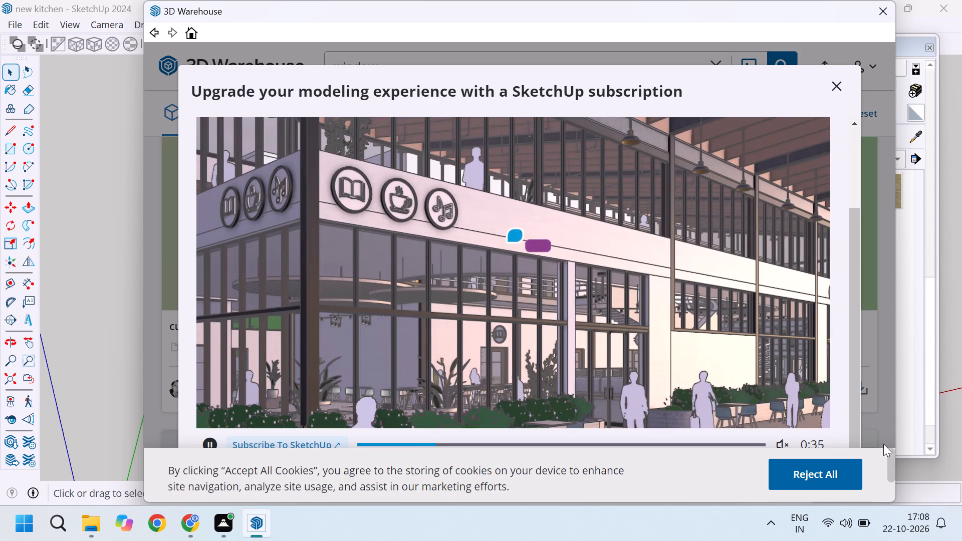
scroll(645, 313, down, 5)
drag(588, 86, 577, 65)
click(690, 93)
scroll(775, 253, down, 4)
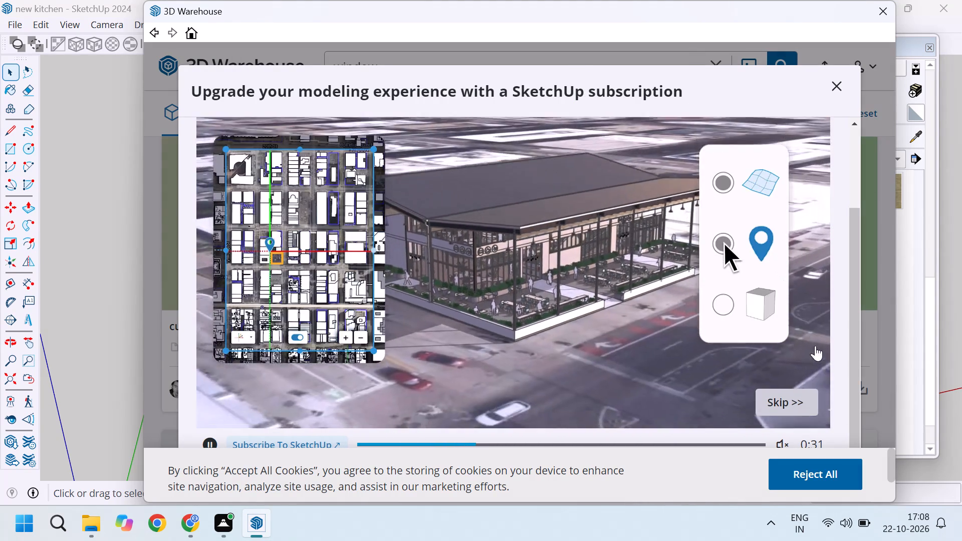
click(798, 401)
scroll(723, 274, down, 1)
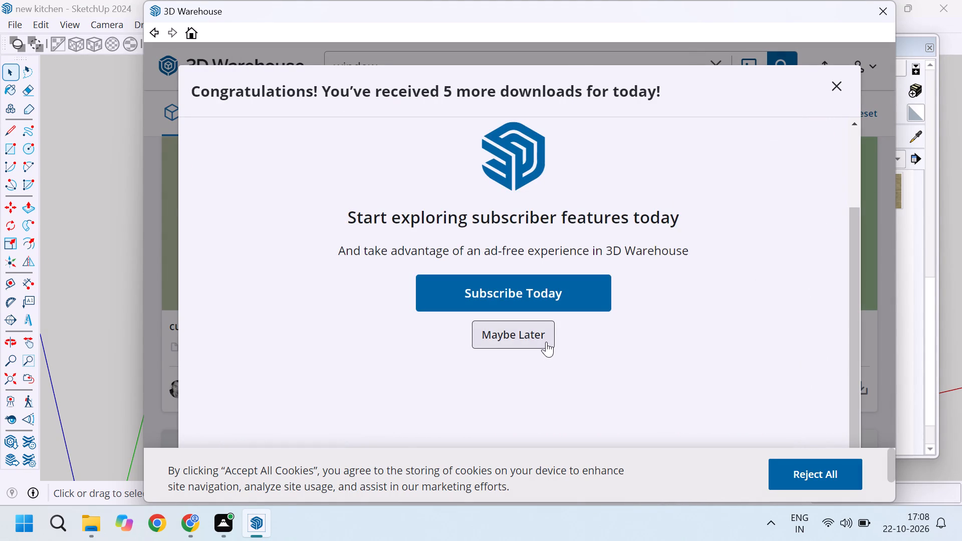
click(546, 342)
click(847, 382)
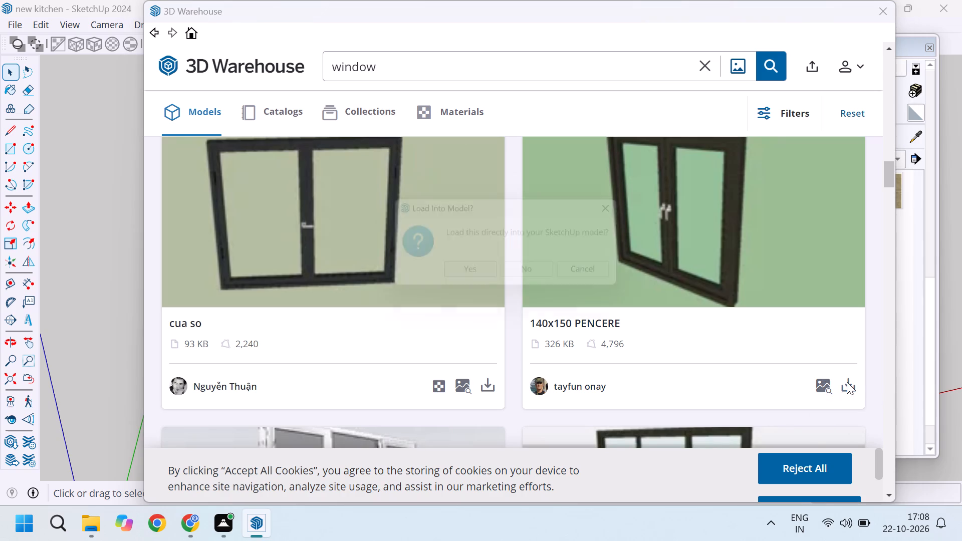
click(467, 276)
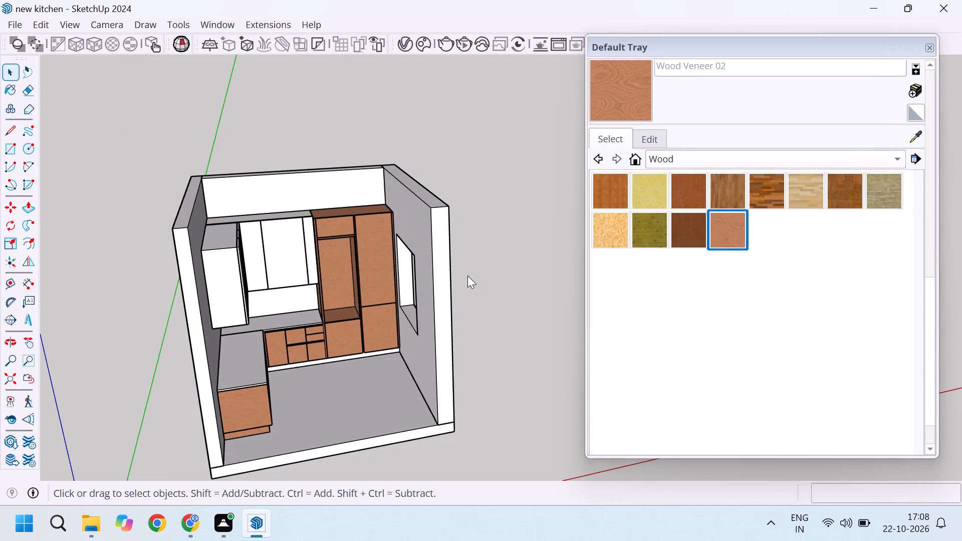
Place the downloaded window component in the empty space outside the kitchen, beside the wall with the window opening.
scroll(491, 242, up, 11)
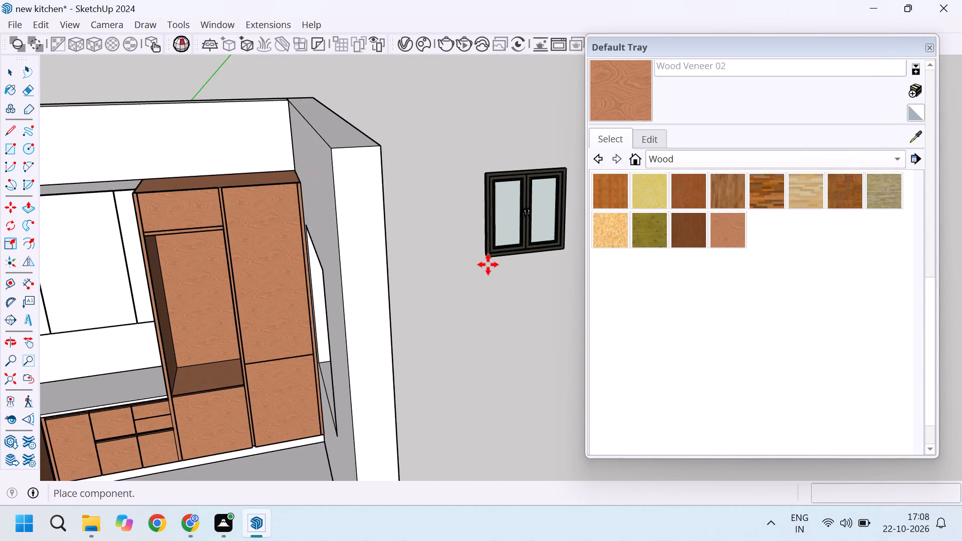
scroll(488, 264, up, 2)
click(465, 271)
scroll(494, 261, up, 15)
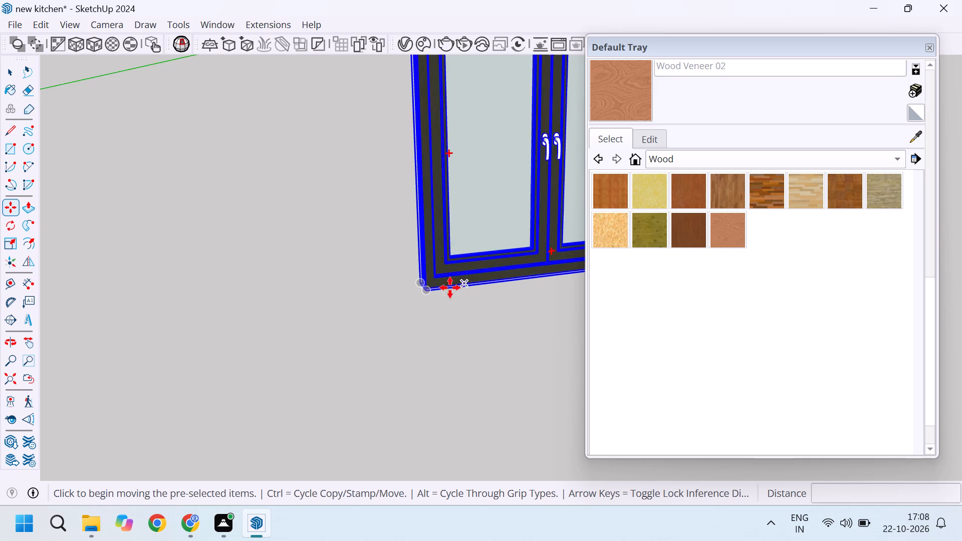
Scale the selected double-casement window component along the red axis to a width of 4'.
scroll(450, 288, up, 2)
middle_drag(407, 281, 565, 328)
scroll(490, 314, up, 12)
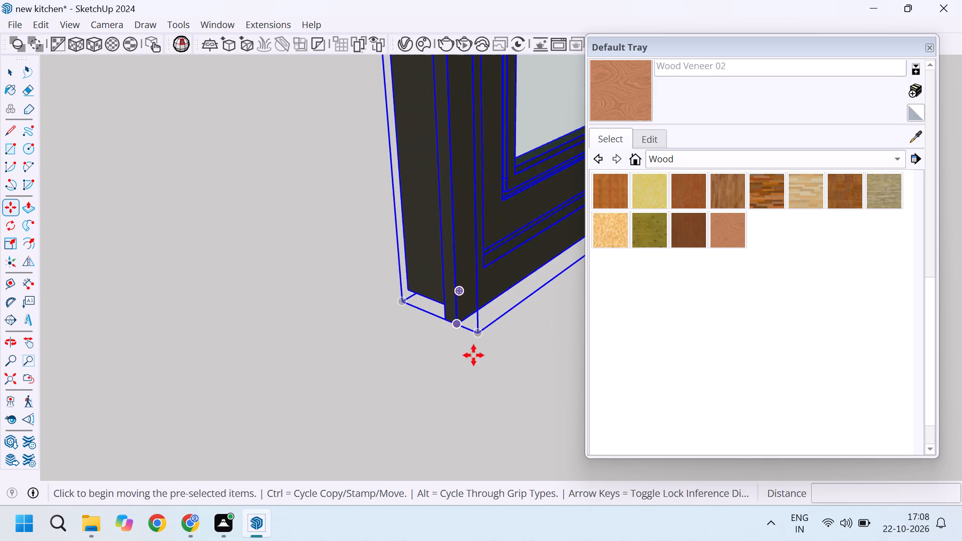
scroll(478, 358, up, 3)
scroll(465, 364, down, 20)
scroll(465, 364, down, 8)
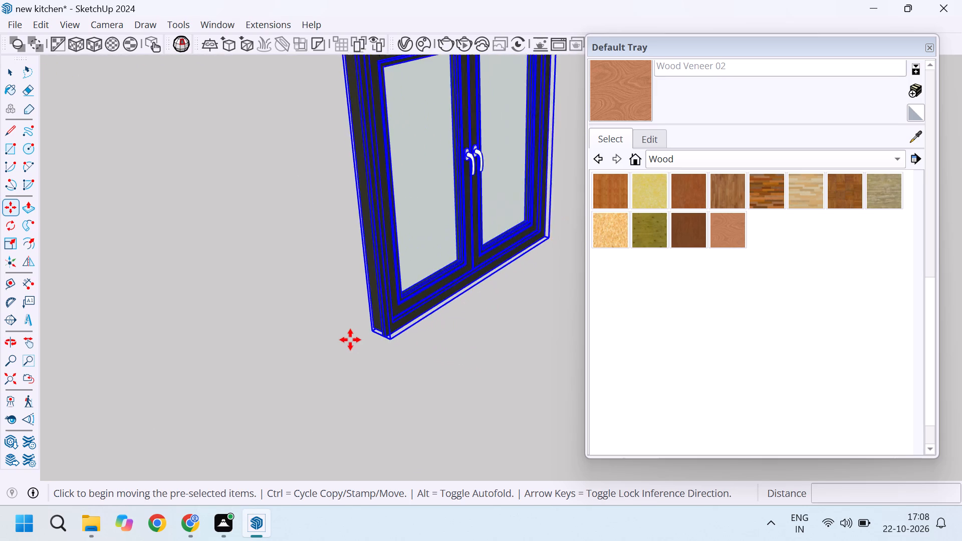
scroll(350, 340, down, 2)
scroll(469, 156, up, 4)
scroll(285, 109, up, 10)
scroll(348, 143, up, 6)
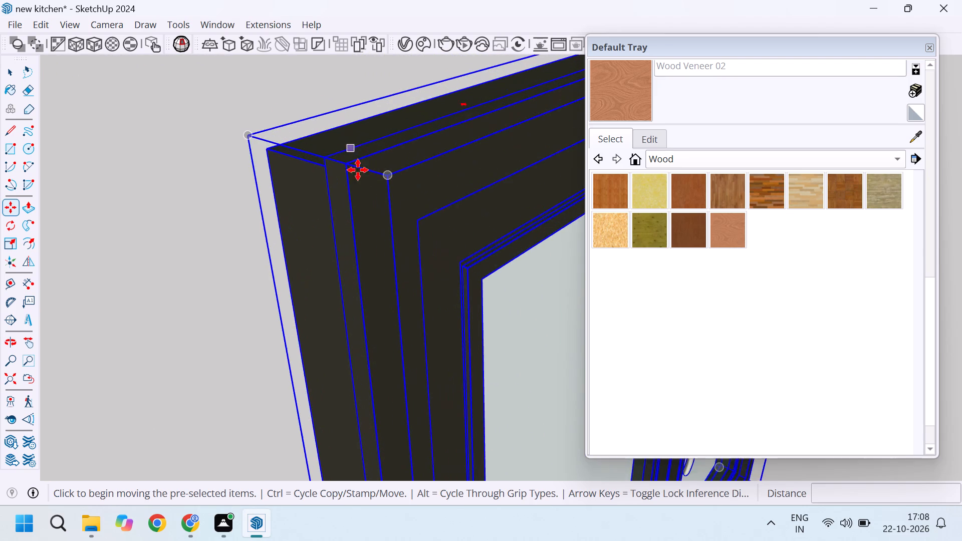
scroll(265, 224, down, 20)
scroll(265, 224, down, 6)
scroll(275, 358, up, 5)
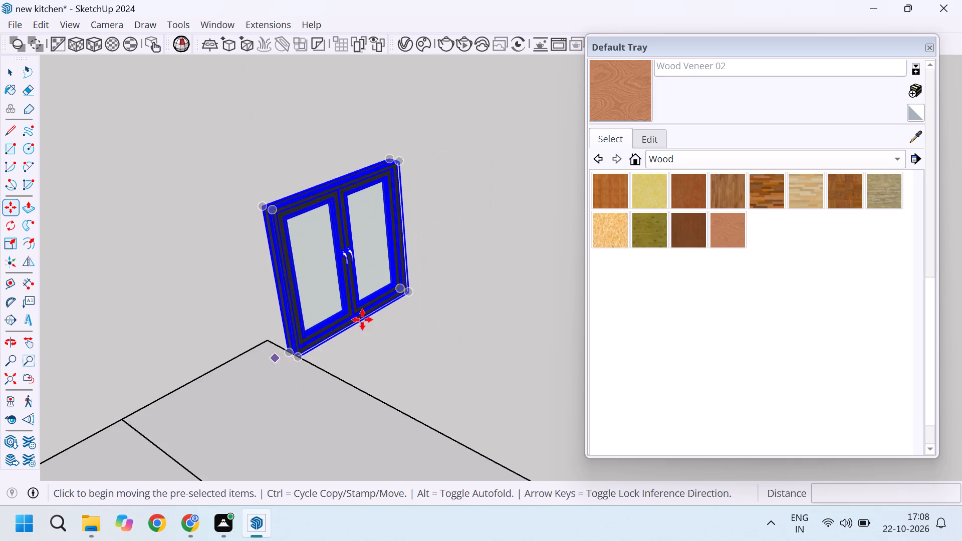
scroll(362, 320, up, 4)
middle_drag(402, 317, 291, 266)
scroll(299, 315, up, 9)
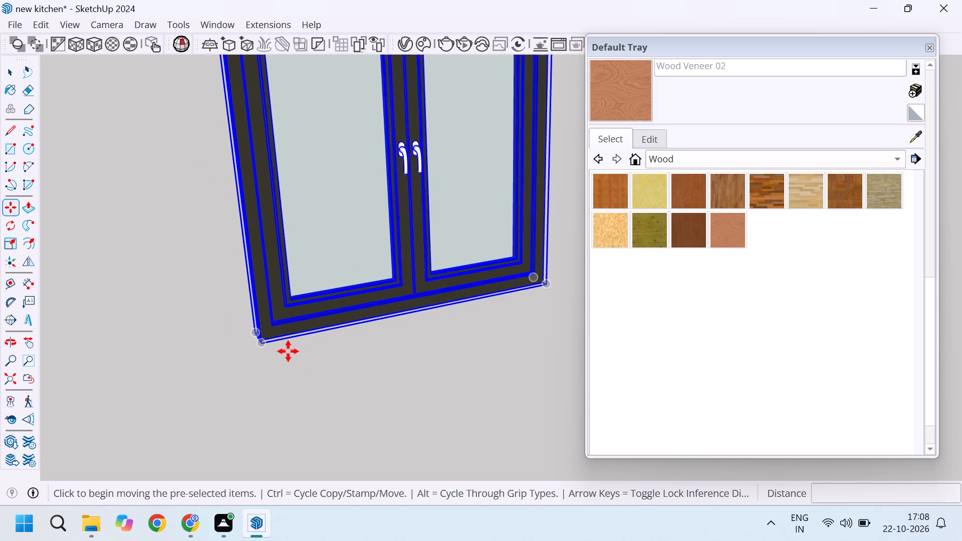
scroll(263, 355, up, 2)
key(s)
scroll(263, 355, down, 10)
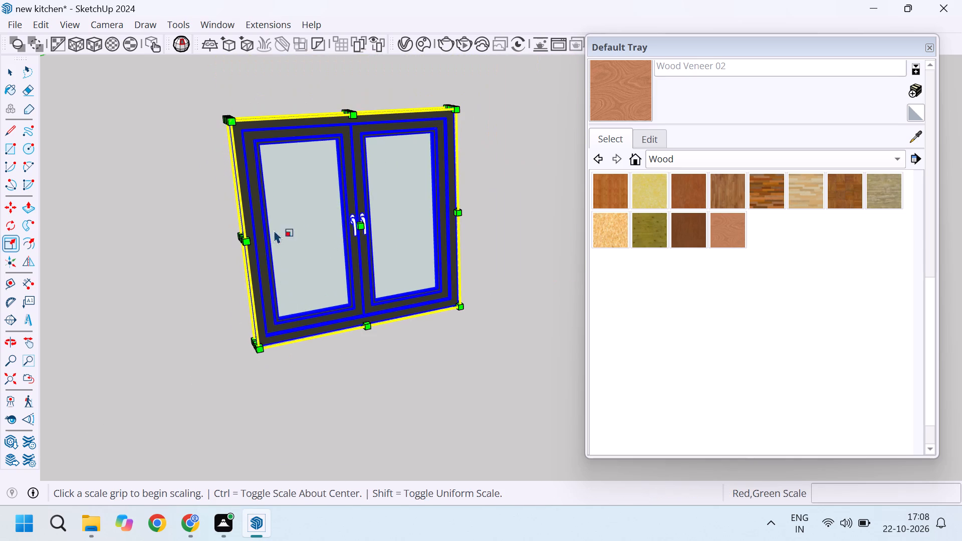
middle_drag(274, 319, 518, 323)
scroll(358, 321, up, 2)
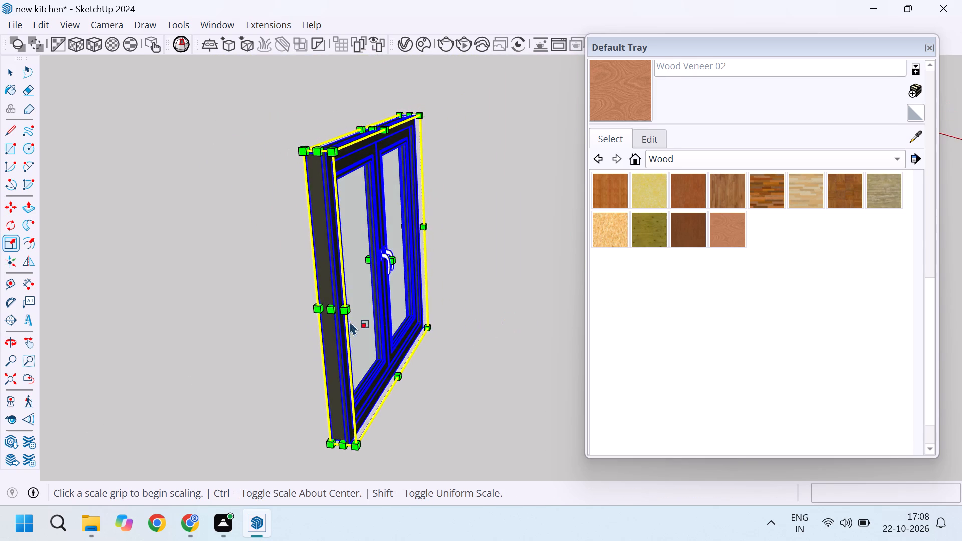
scroll(350, 321, up, 3)
click(317, 299)
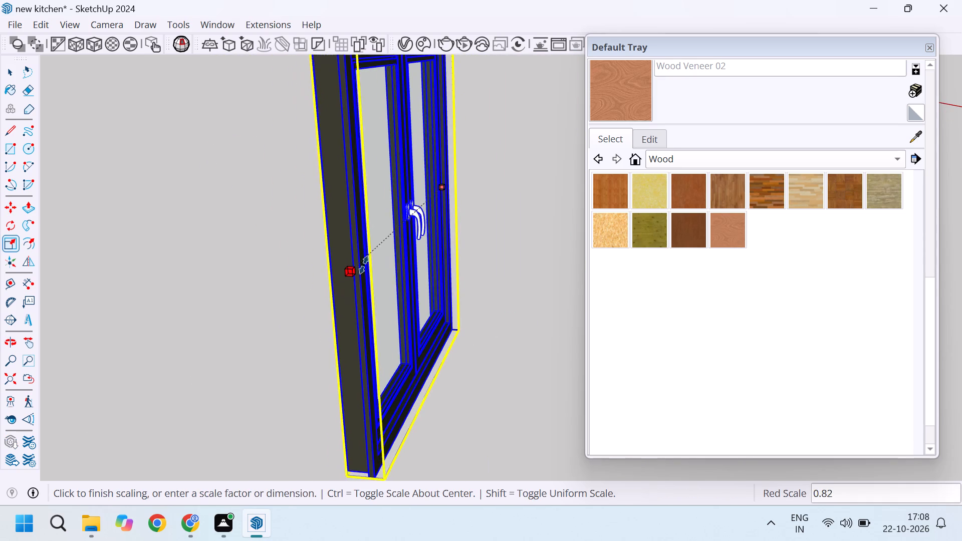
text(4')
key(Return)
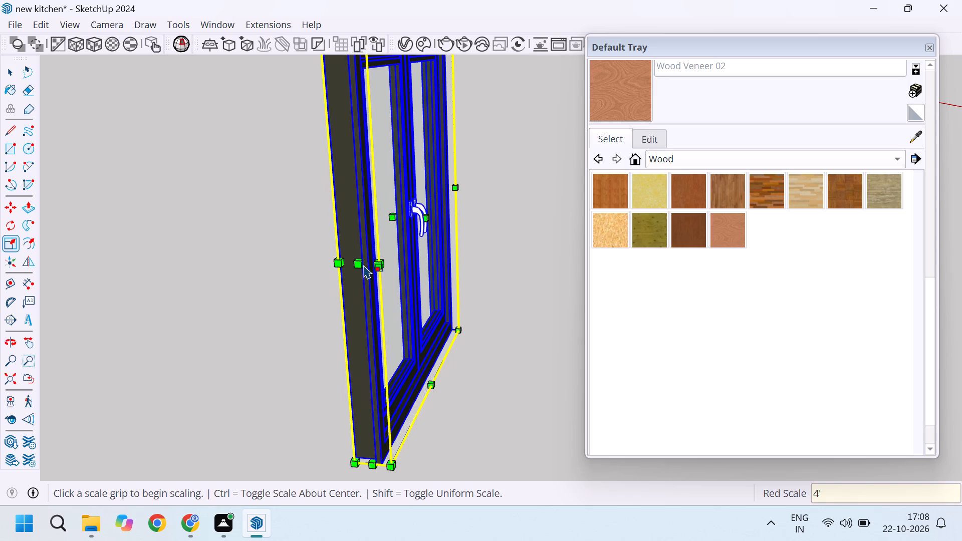
Scale the window component along the blue axis to a height of 4'.
scroll(364, 265, down, 11)
scroll(381, 153, up, 10)
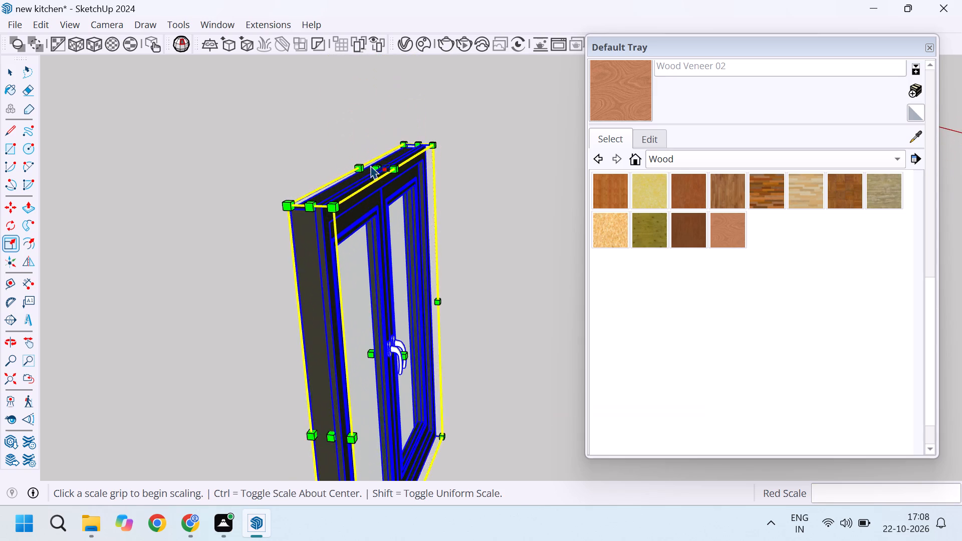
scroll(371, 165, up, 3)
click(383, 173)
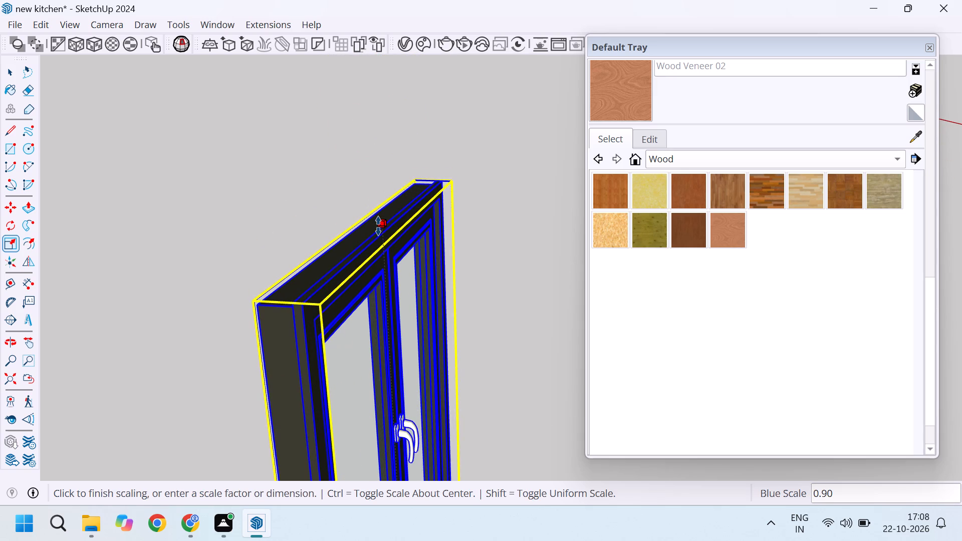
text(4')
key(Return)
key(space)
Rotate the window component 90° about the vertical axis around its top corner, so it runs parallel to the wall with the opening.
scroll(267, 212, down, 7)
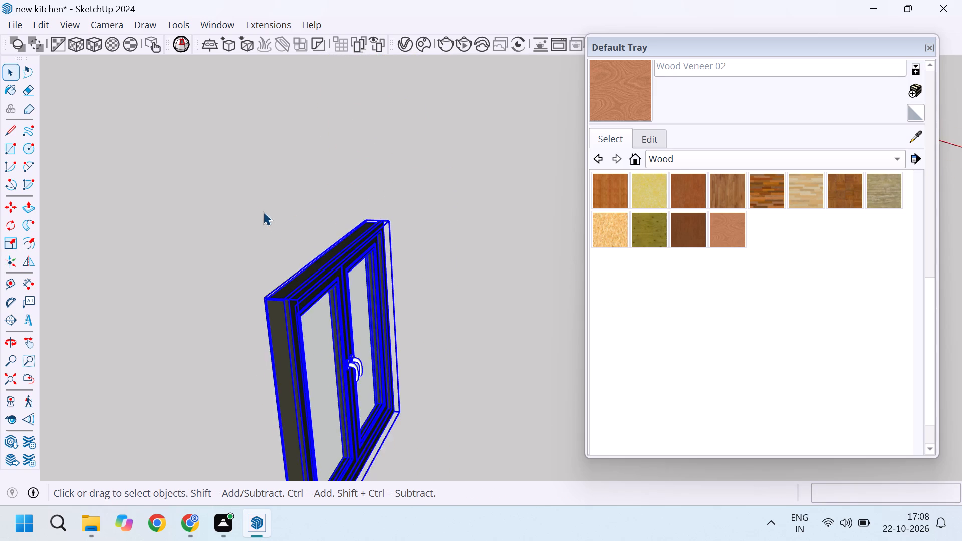
scroll(263, 212, down, 4)
middle_drag(388, 365, 252, 312)
scroll(336, 349, up, 2)
scroll(349, 349, down, 10)
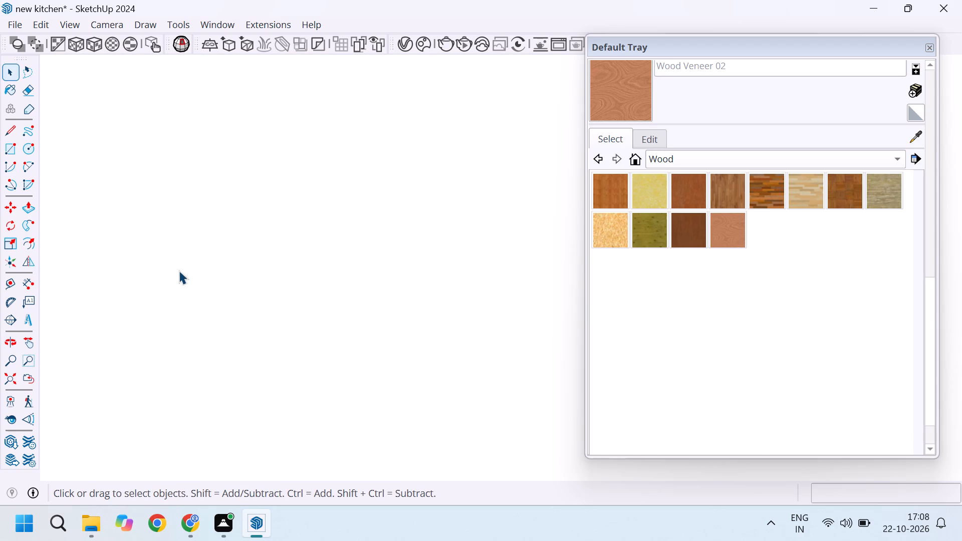
scroll(179, 270, down, 20)
scroll(179, 270, down, 20)
scroll(179, 270, down, 8)
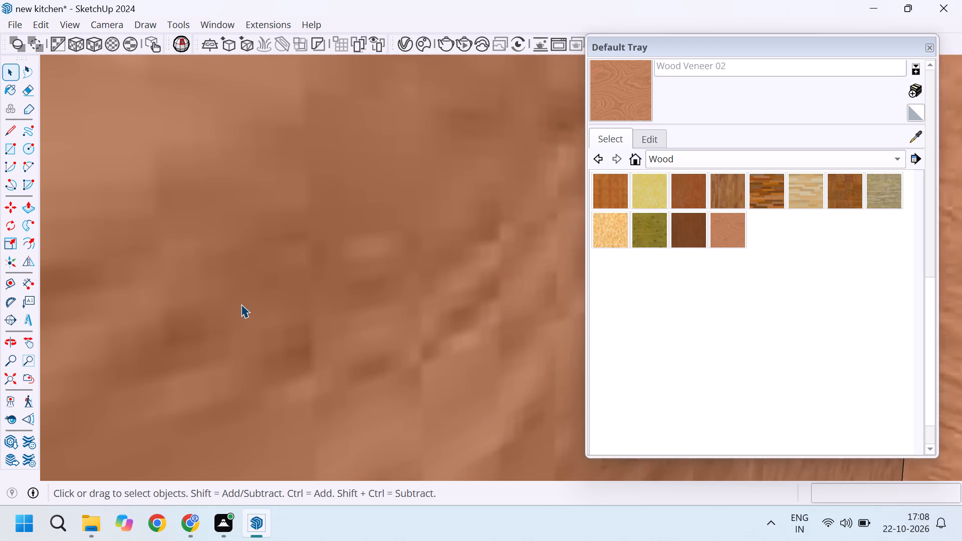
scroll(241, 304, down, 20)
scroll(241, 304, down, 20)
scroll(241, 304, down, 8)
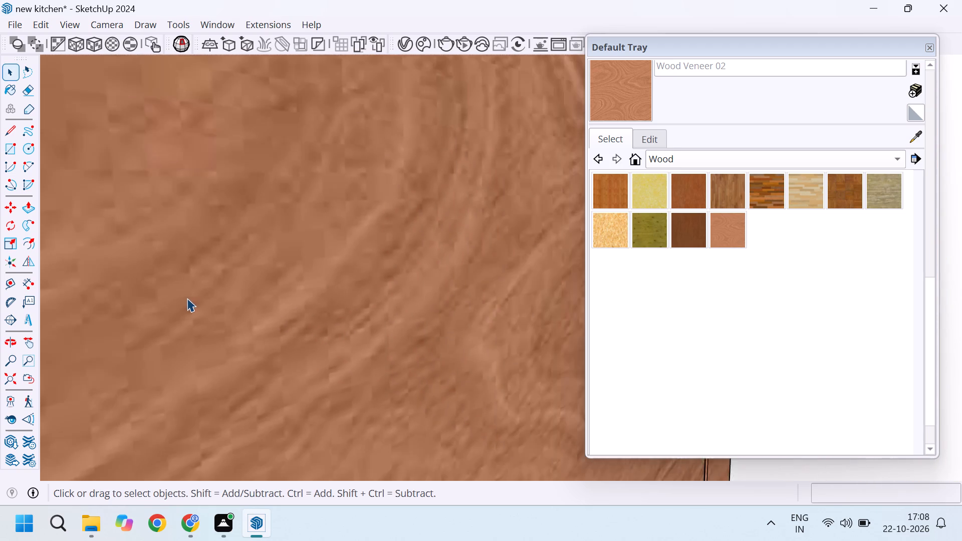
scroll(187, 298, down, 20)
scroll(187, 298, down, 20)
scroll(187, 298, down, 7)
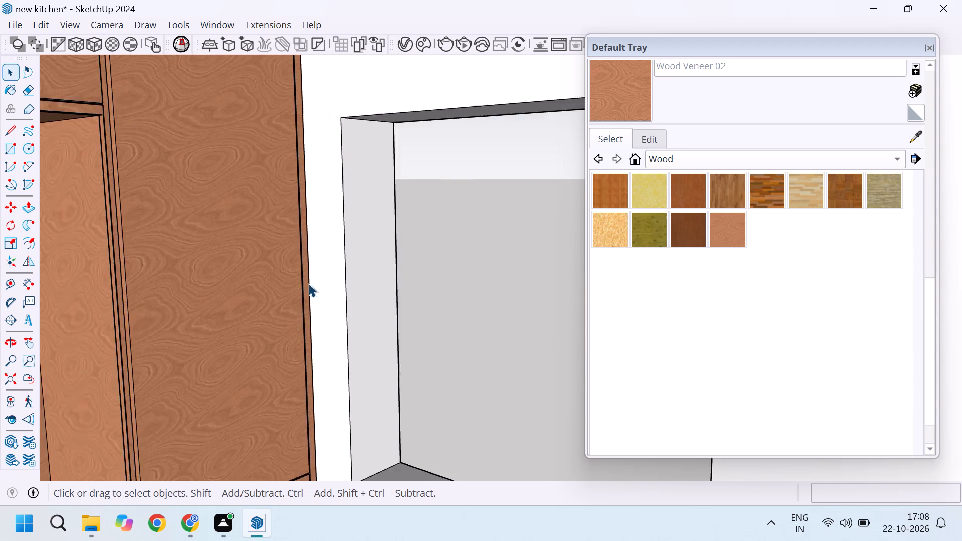
scroll(308, 283, down, 20)
scroll(308, 283, down, 1)
middle_drag(354, 272, 274, 365)
scroll(373, 197, up, 6)
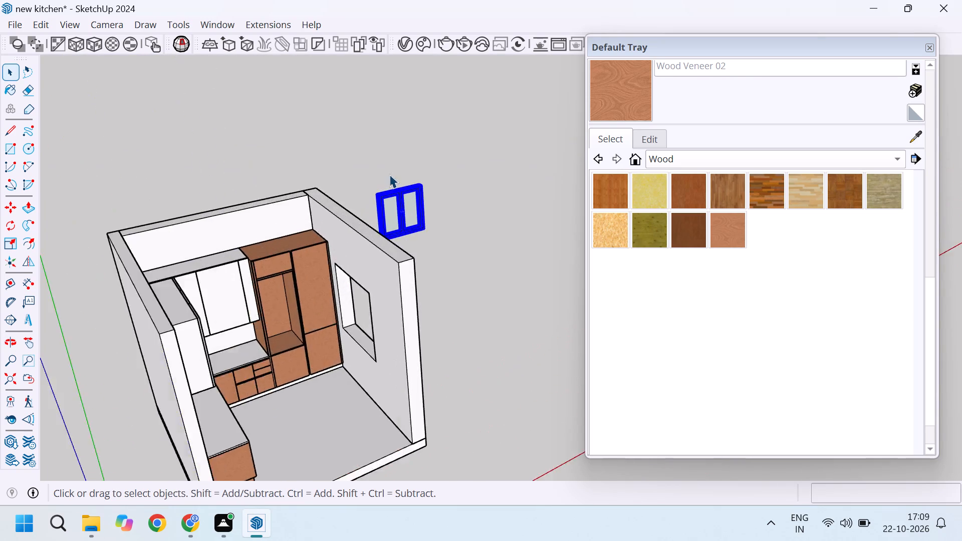
scroll(389, 174, up, 19)
scroll(412, 314, down, 4)
key(q)
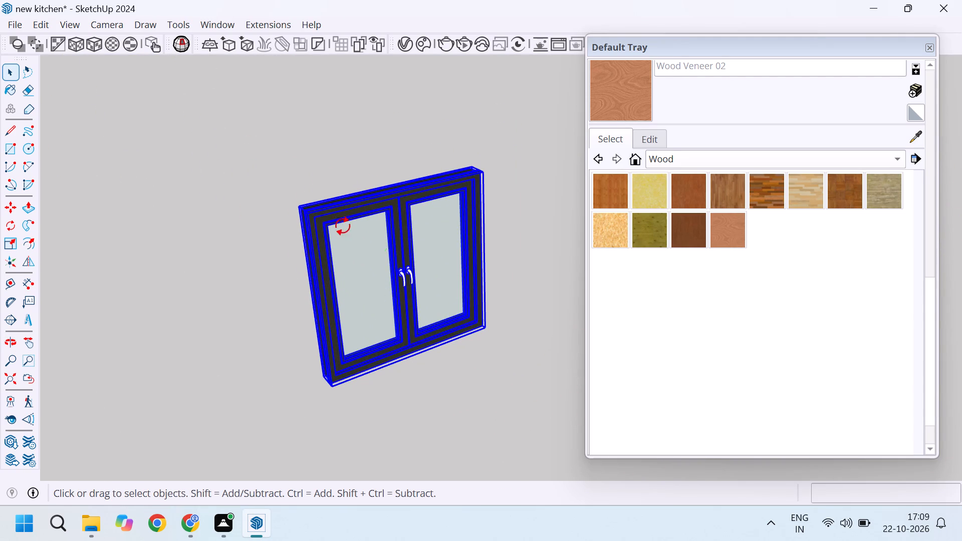
scroll(323, 206, up, 15)
scroll(282, 210, up, 10)
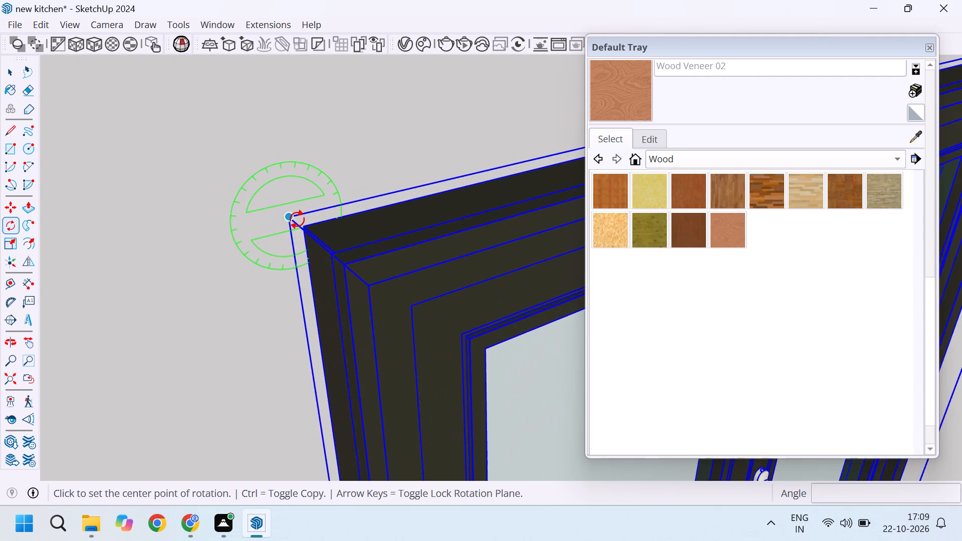
scroll(297, 219, up, 6)
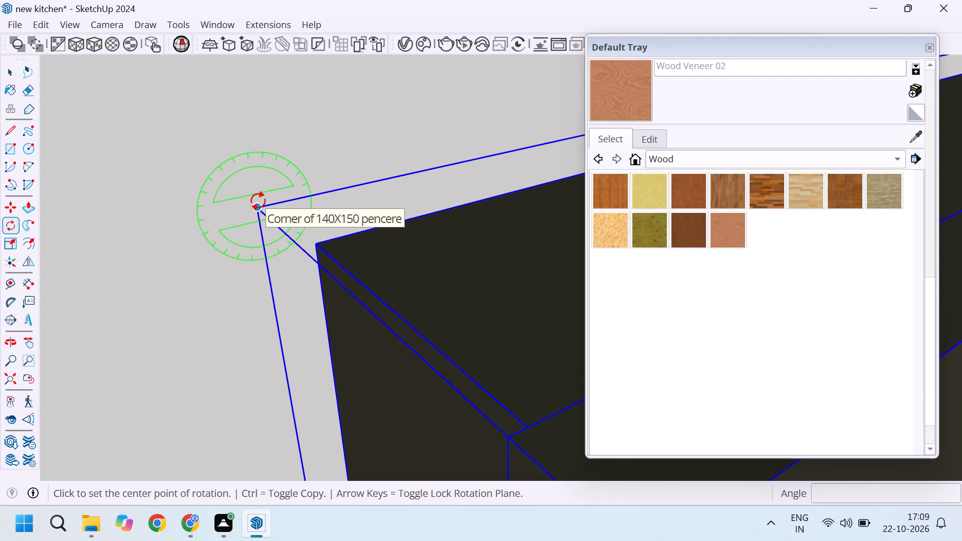
key(Up)
click(258, 201)
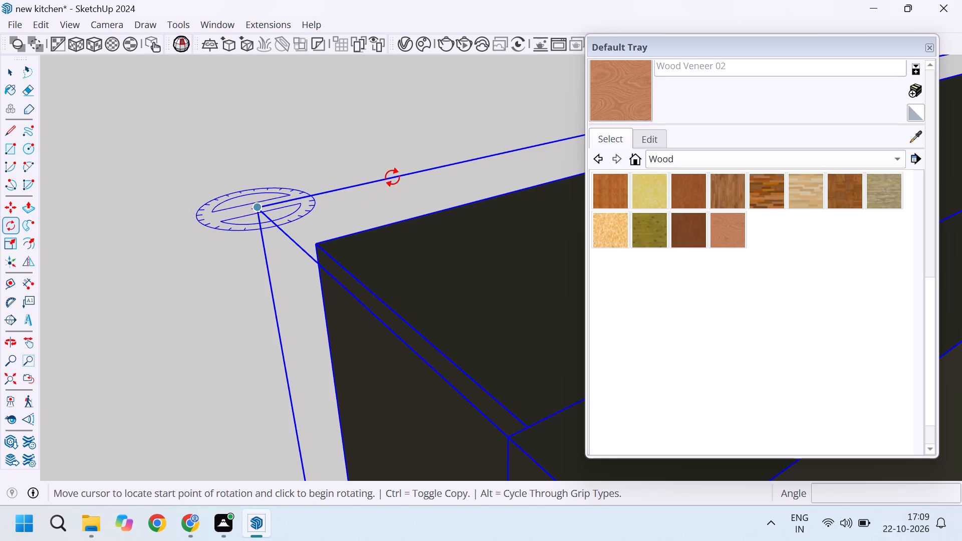
click(158, 110)
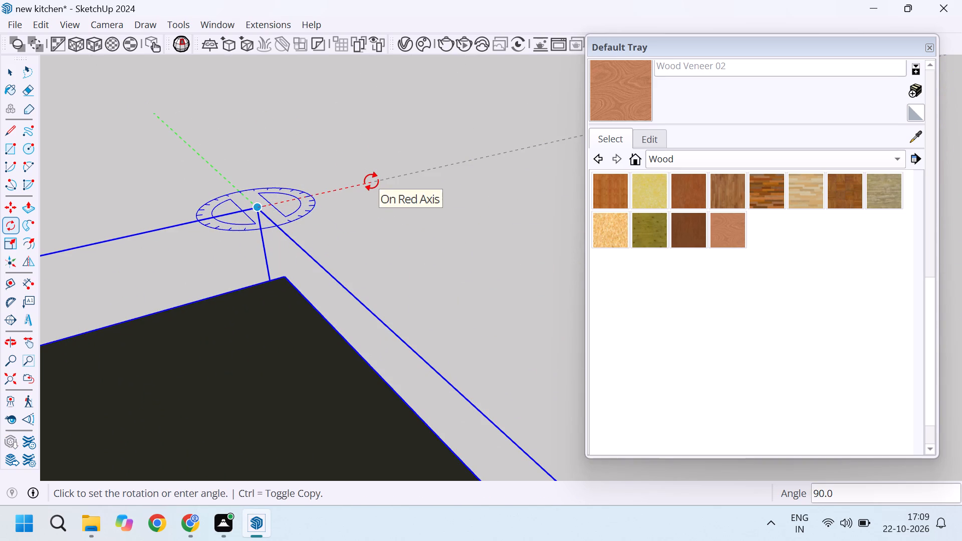
click(371, 181)
Check the length of the window frame's bottom edge with a temporary line between its two bottom corners.
scroll(371, 182, down, 20)
scroll(371, 182, down, 15)
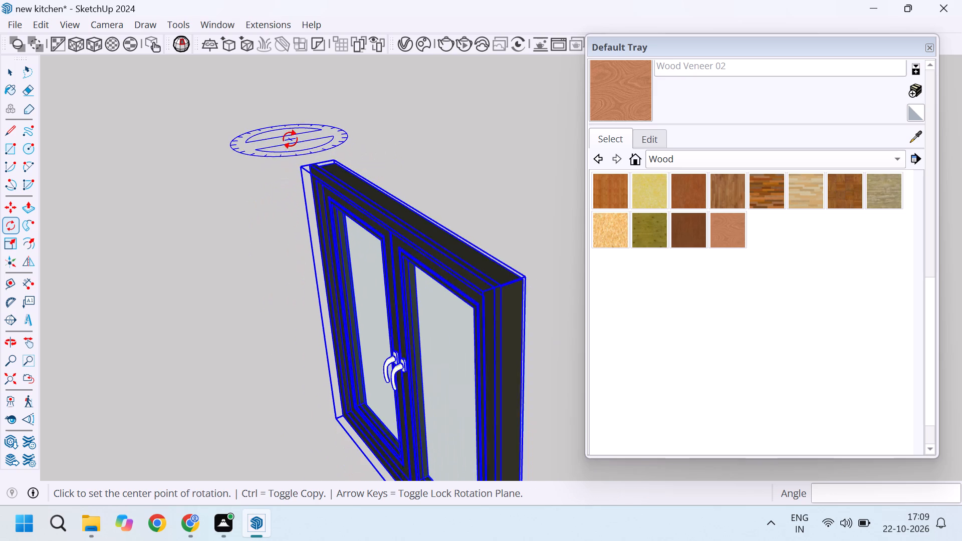
scroll(339, 140, down, 5)
middle_drag(454, 231, 288, 195)
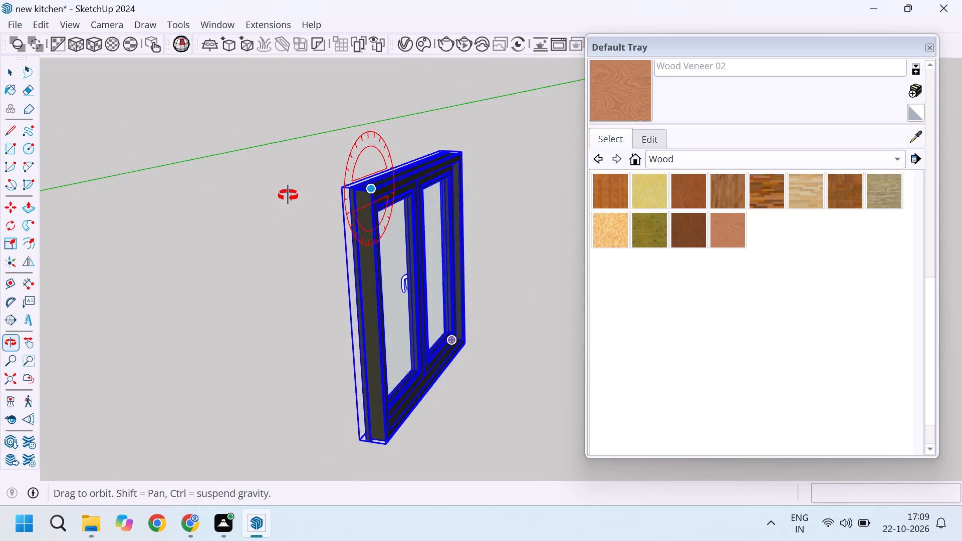
middle_drag(288, 195, 429, 183)
scroll(402, 156, down, 5)
scroll(447, 429, up, 13)
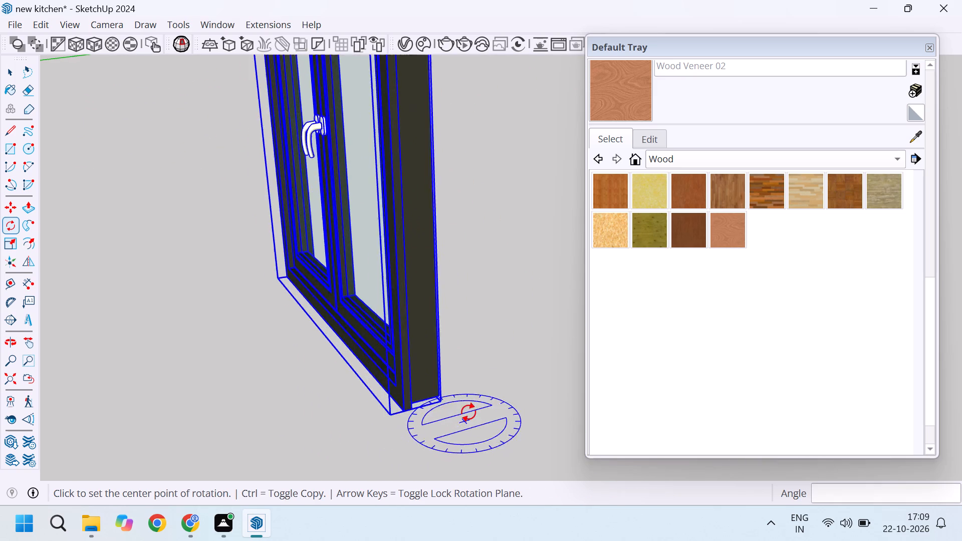
scroll(468, 412, up, 20)
scroll(468, 412, up, 3)
scroll(329, 394, down, 4)
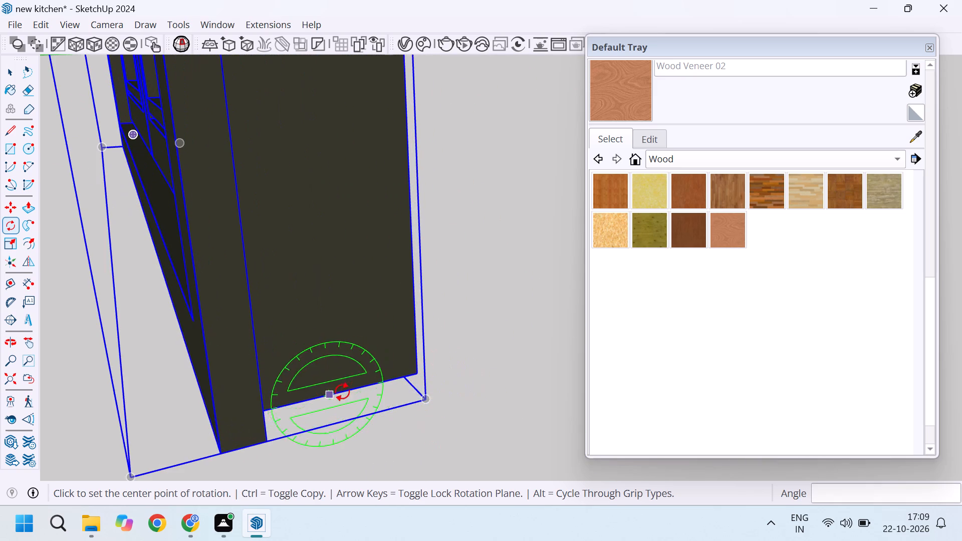
scroll(342, 392, down, 6)
scroll(330, 404, up, 5)
scroll(520, 386, down, 4)
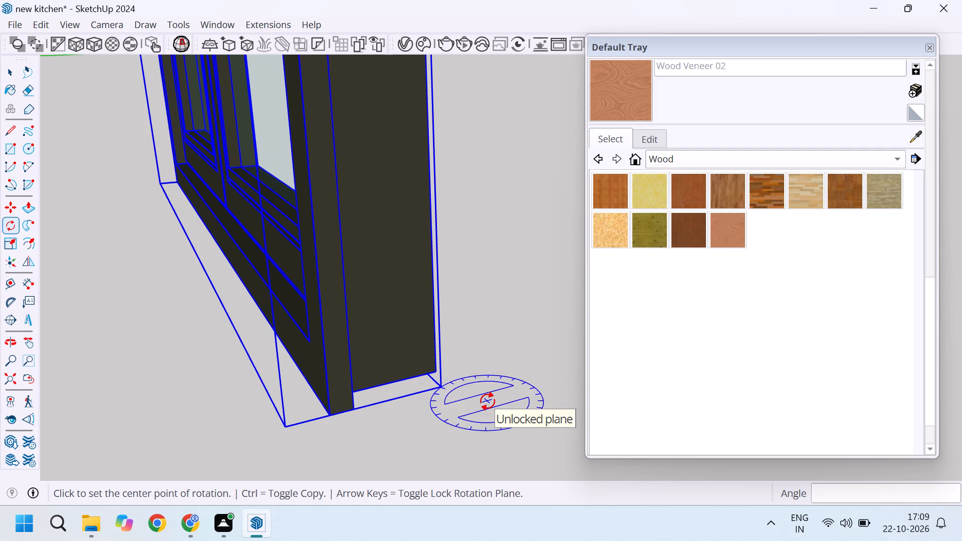
key(l)
scroll(297, 420, up, 4)
click(343, 415)
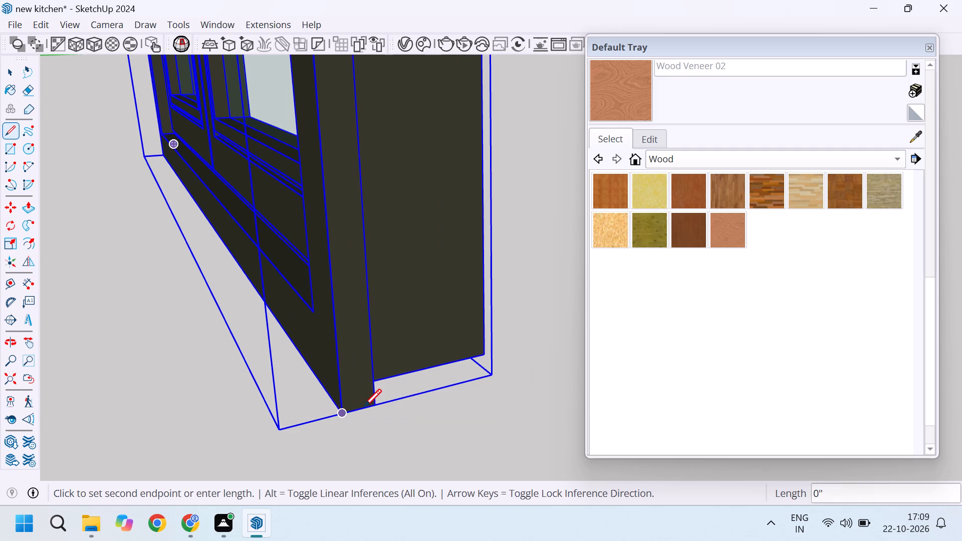
scroll(380, 395, down, 14)
scroll(233, 274, up, 10)
middle_drag(197, 208, 387, 205)
scroll(387, 215, down, 14)
scroll(337, 234, down, 7)
scroll(224, 323, down, 12)
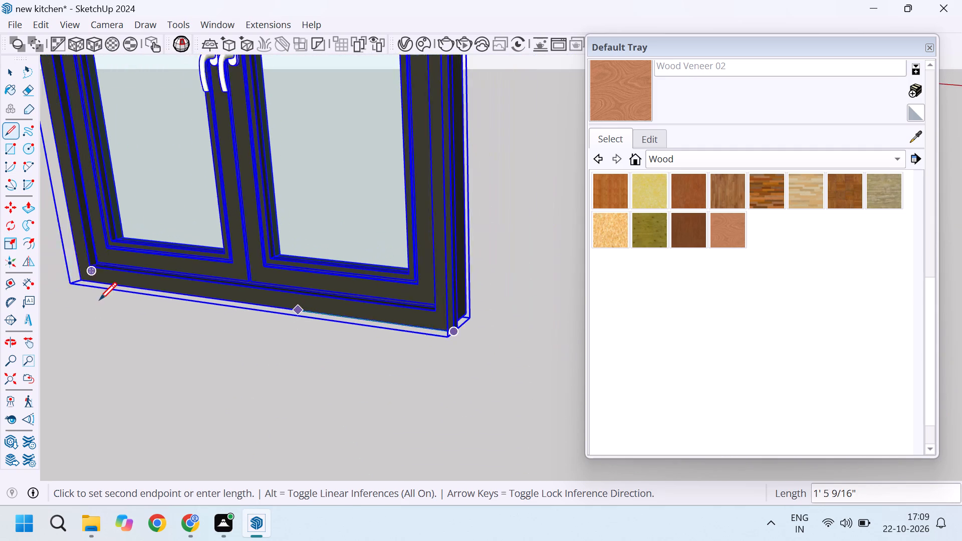
scroll(60, 291, up, 20)
scroll(60, 291, up, 5)
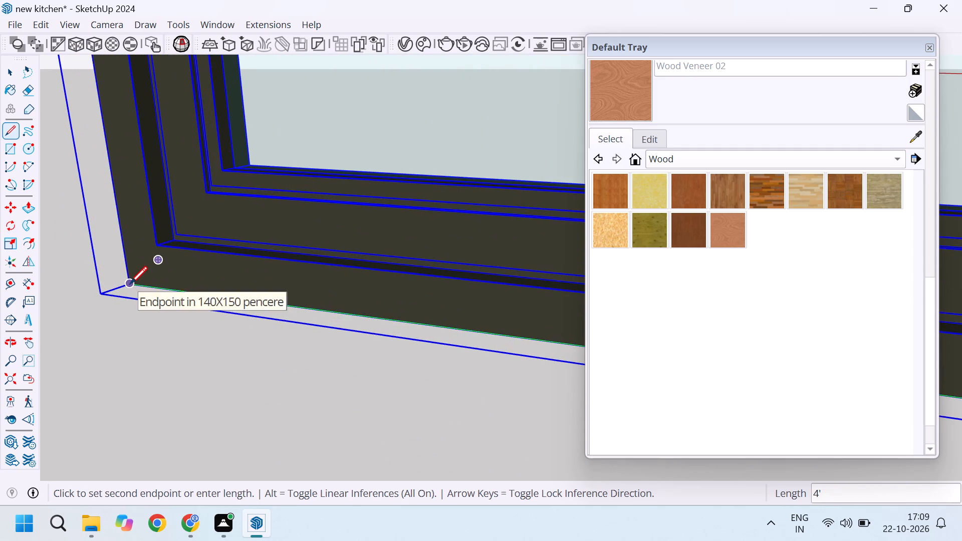
key(Escape)
scroll(96, 281, down, 20)
scroll(96, 281, down, 3)
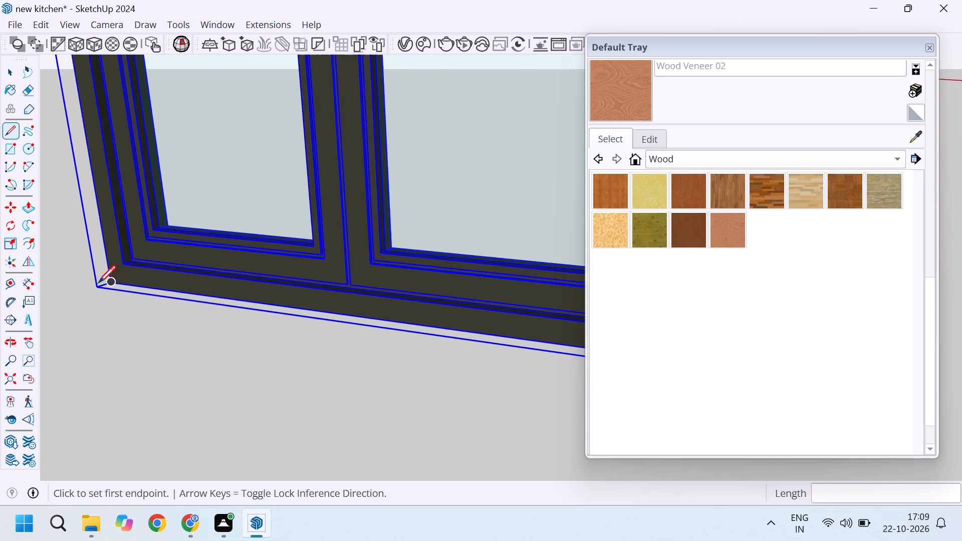
Move the window component by its lower frame corner onto the matching inner bottom corner of the side wall's opening.
scroll(98, 283, down, 19)
scroll(308, 308, up, 20)
scroll(308, 308, up, 3)
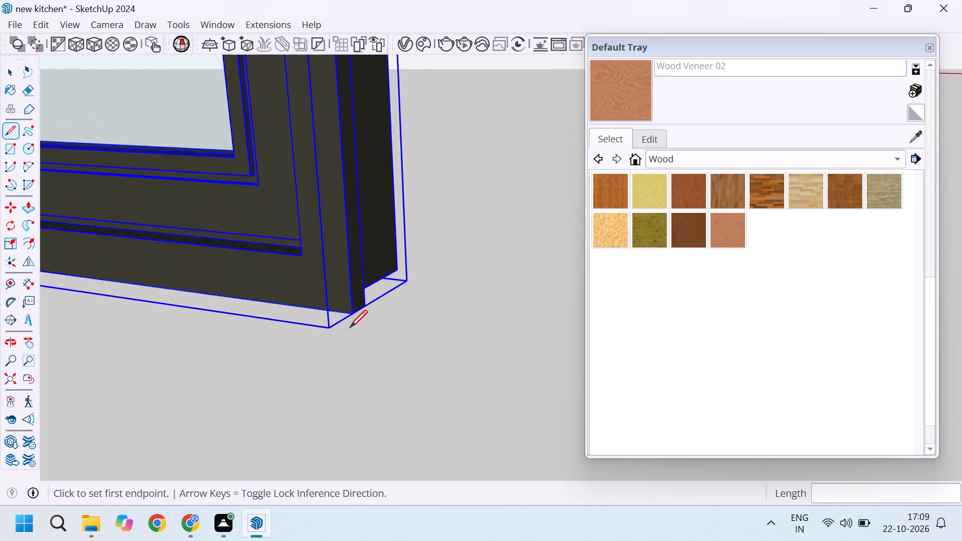
scroll(350, 327, up, 2)
key(m)
click(353, 309)
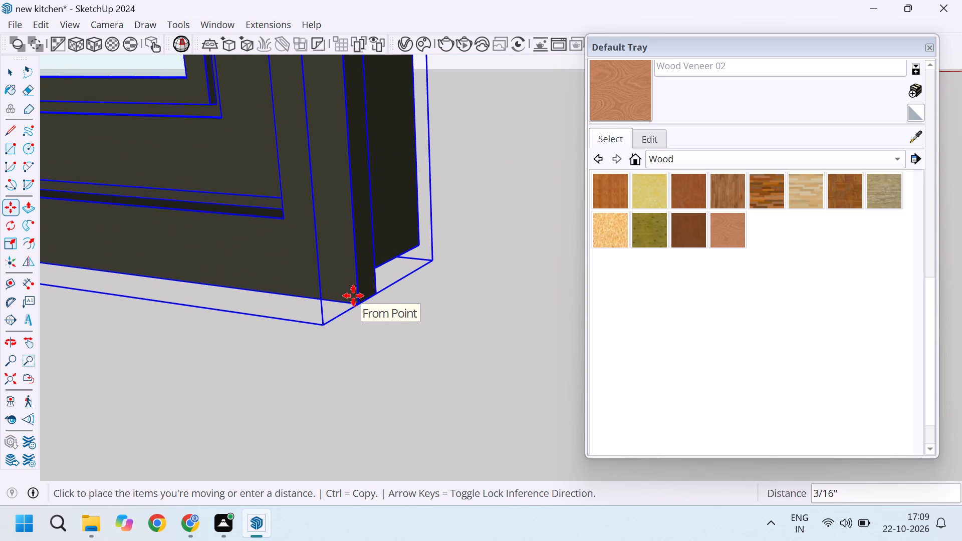
scroll(361, 274, down, 19)
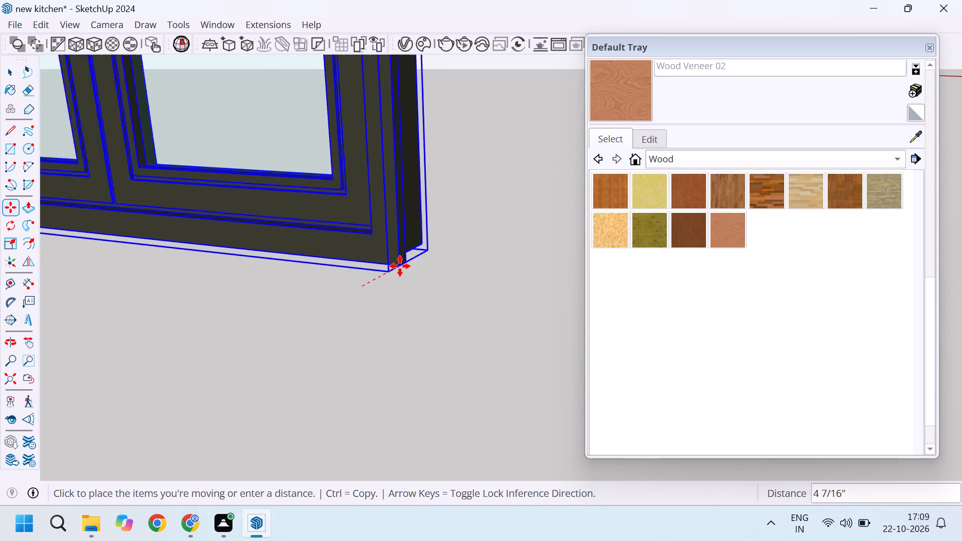
scroll(400, 266, down, 20)
scroll(400, 266, down, 20)
scroll(400, 266, down, 4)
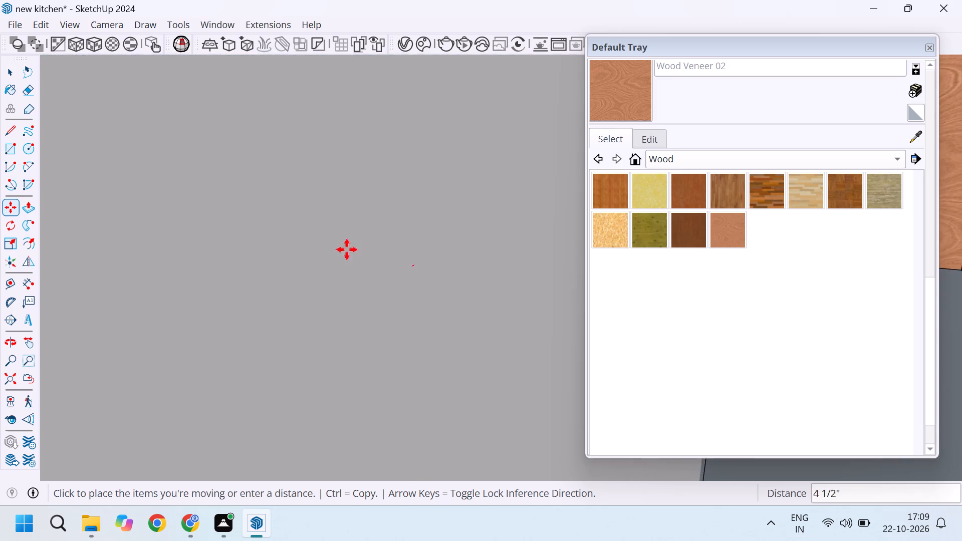
scroll(268, 145, down, 20)
scroll(268, 145, down, 20)
scroll(268, 145, down, 2)
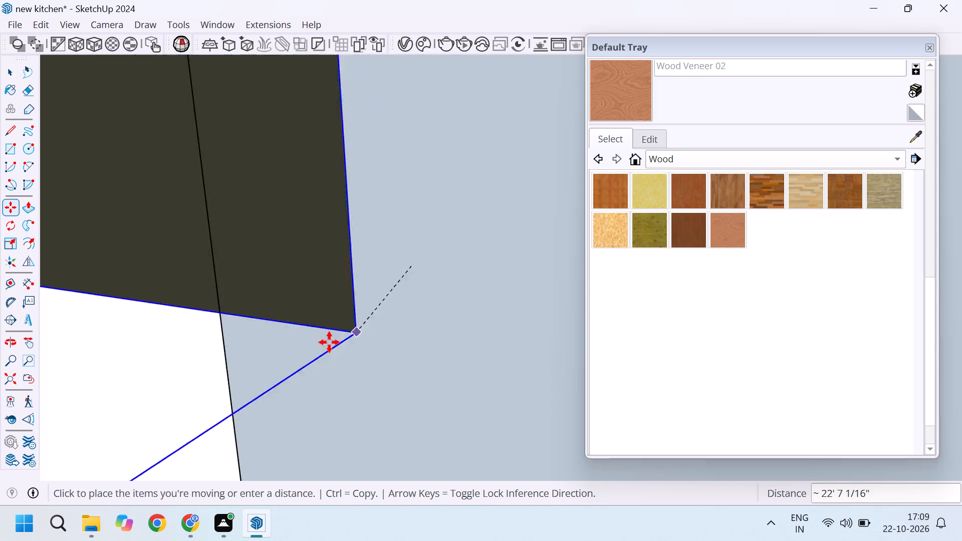
scroll(329, 342, down, 2)
click(9, 377)
scroll(216, 212, down, 14)
scroll(366, 207, up, 2)
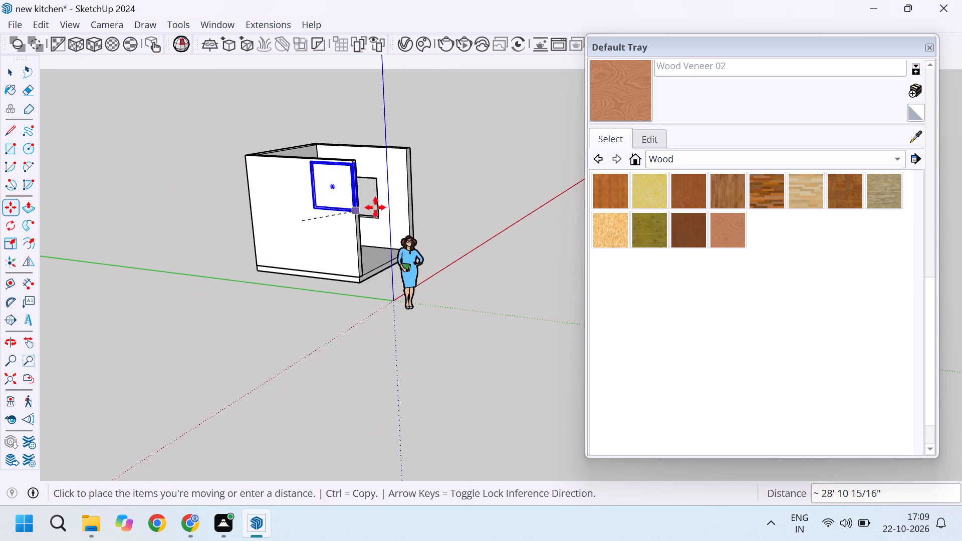
scroll(375, 207, up, 20)
scroll(375, 207, up, 20)
scroll(375, 207, up, 3)
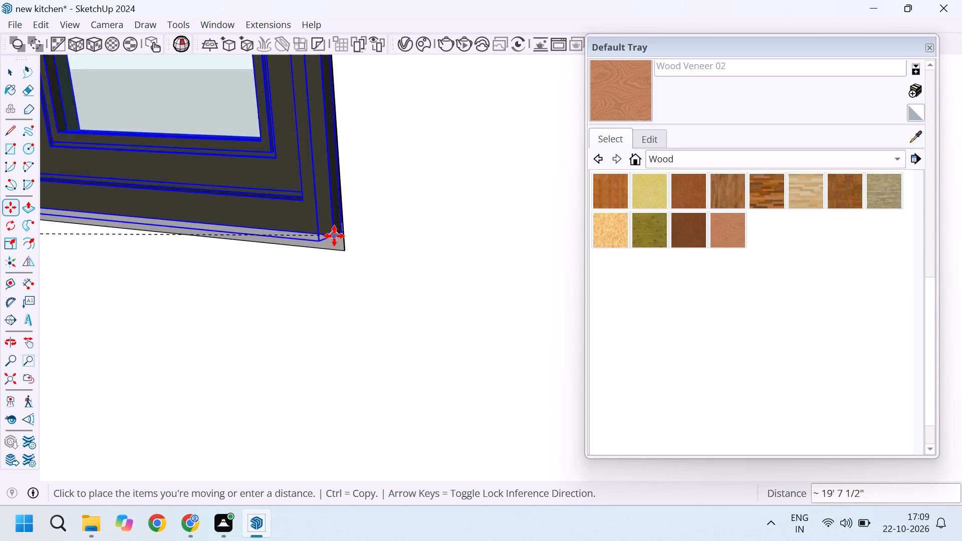
scroll(334, 236, up, 3)
click(355, 269)
Move the window along the red axis about 5 1/16" through the opening, towards the wall's outer face.
scroll(266, 276, down, 7)
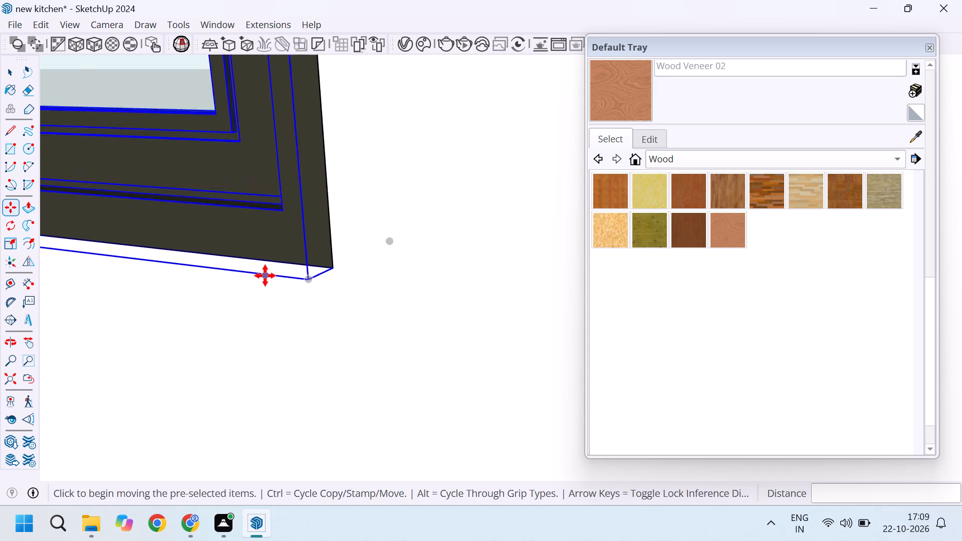
scroll(265, 276, down, 13)
scroll(213, 304, down, 17)
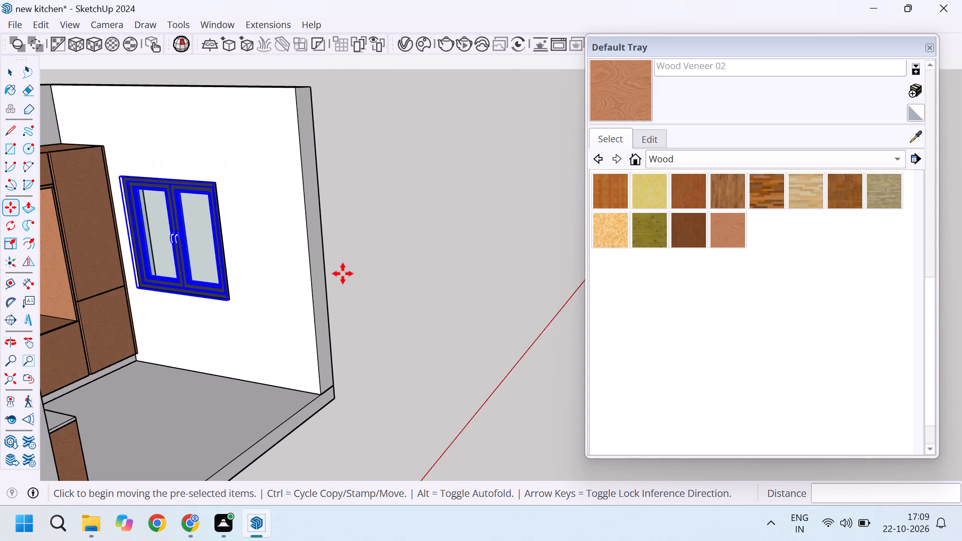
middle_drag(343, 274, 0, 241)
scroll(286, 227, down, 5)
middle_drag(386, 258, 272, 280)
scroll(415, 218, up, 20)
scroll(415, 218, up, 8)
scroll(366, 269, up, 5)
middle_drag(449, 255, 264, 304)
scroll(585, 228, down, 6)
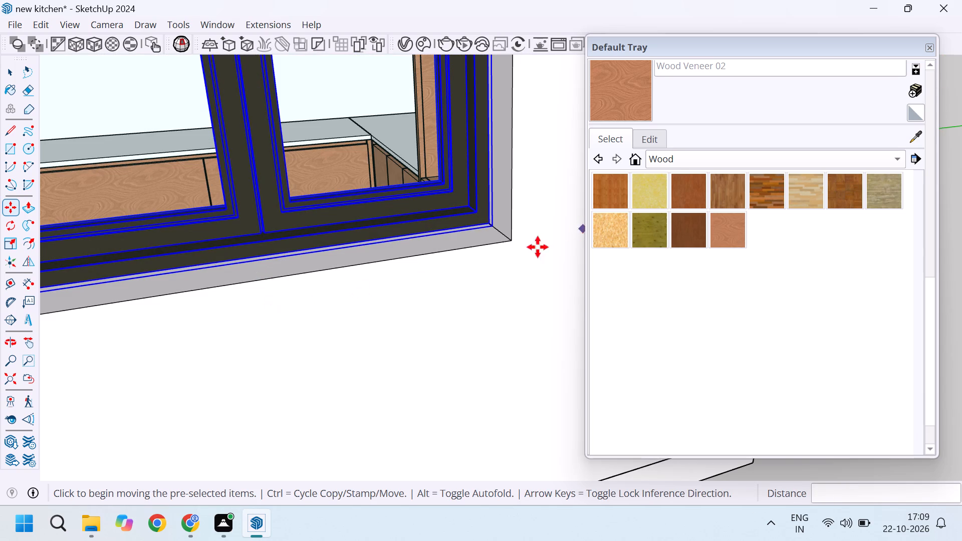
scroll(236, 272, down, 15)
scroll(298, 242, up, 20)
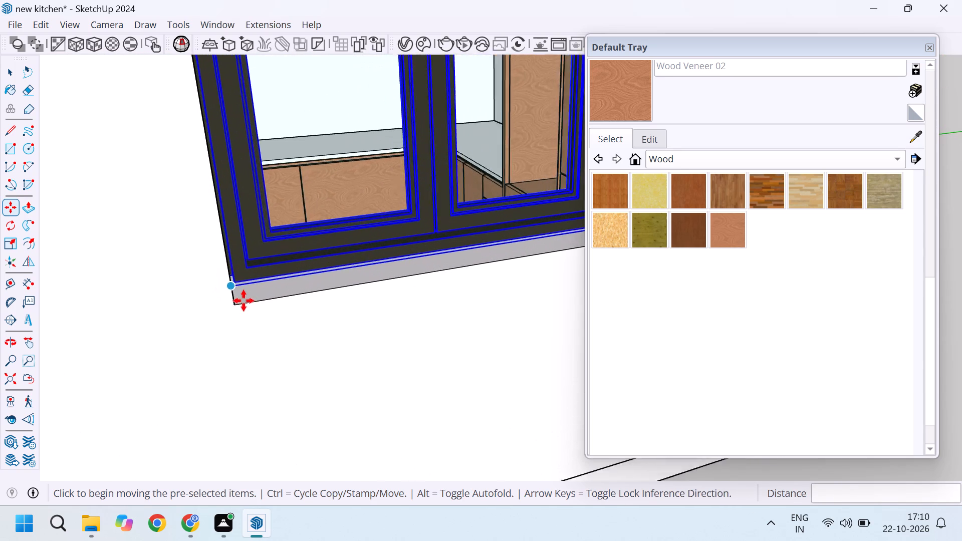
scroll(244, 301, up, 6)
middle_drag(243, 294, 201, 300)
scroll(214, 275, up, 11)
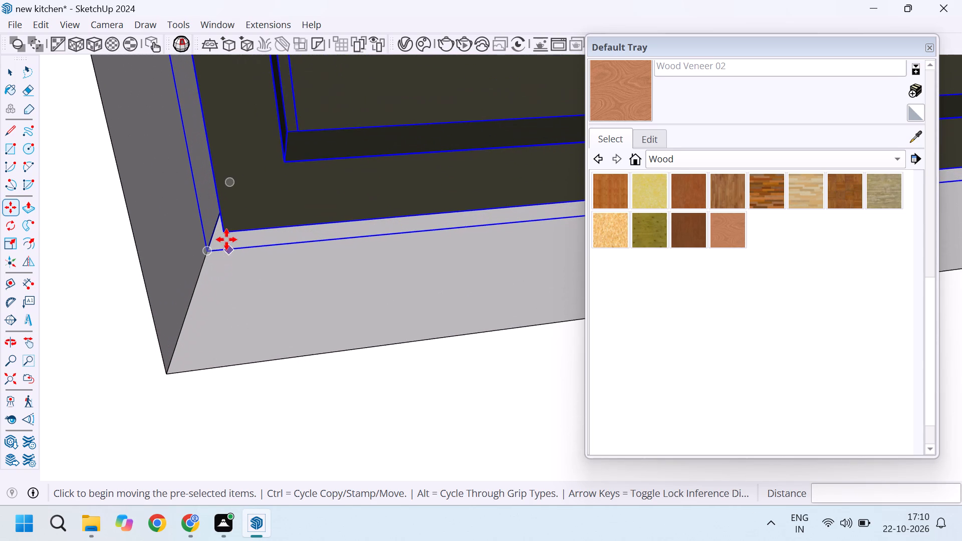
click(224, 231)
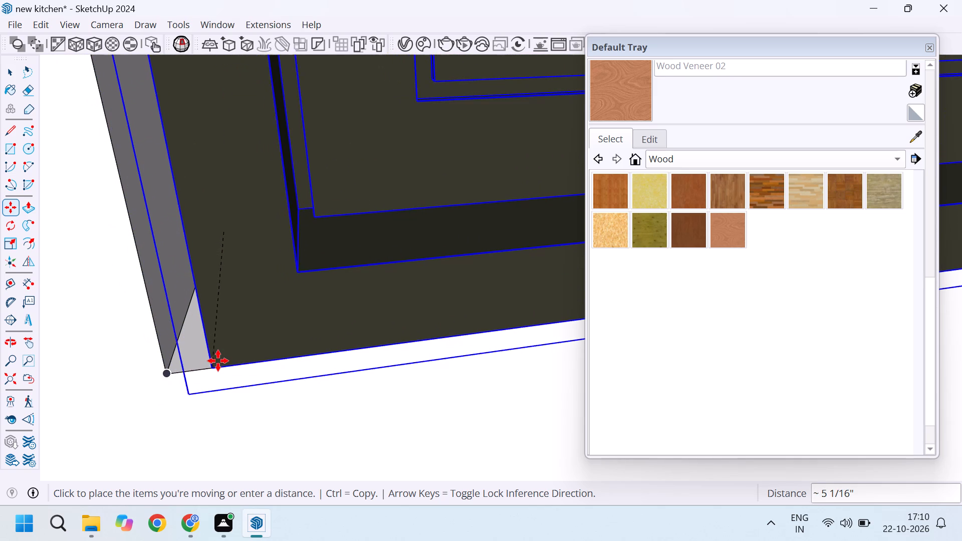
key(Right)
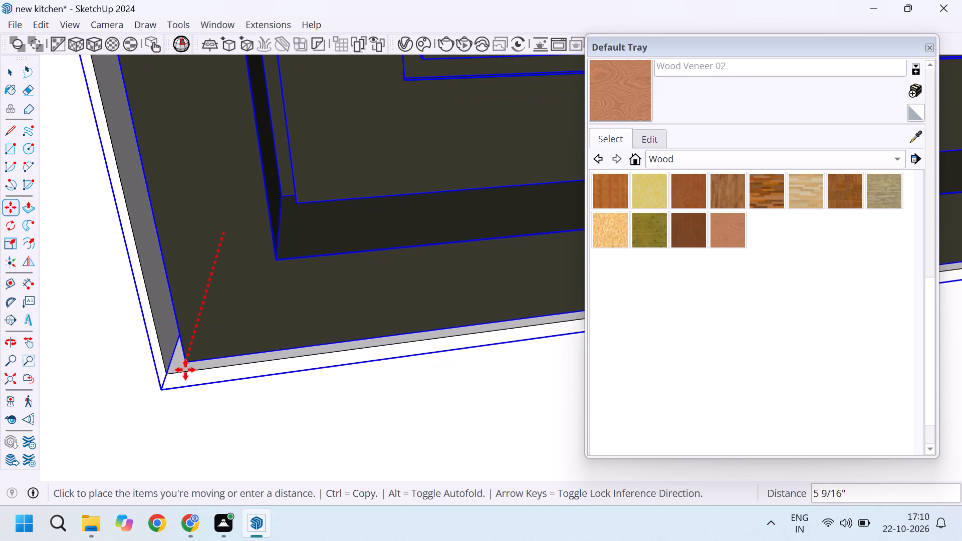
scroll(180, 377, up, 20)
scroll(180, 377, up, 2)
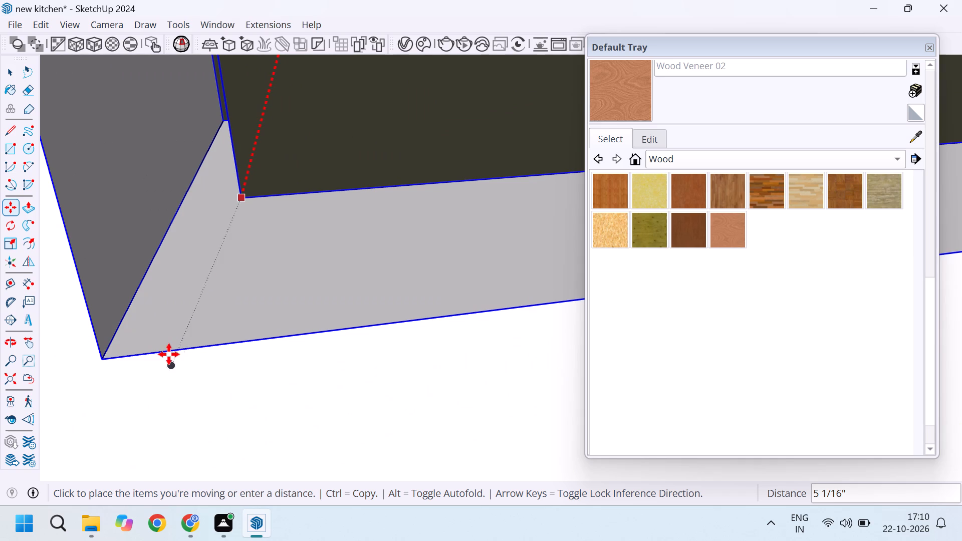
scroll(332, 197, down, 8)
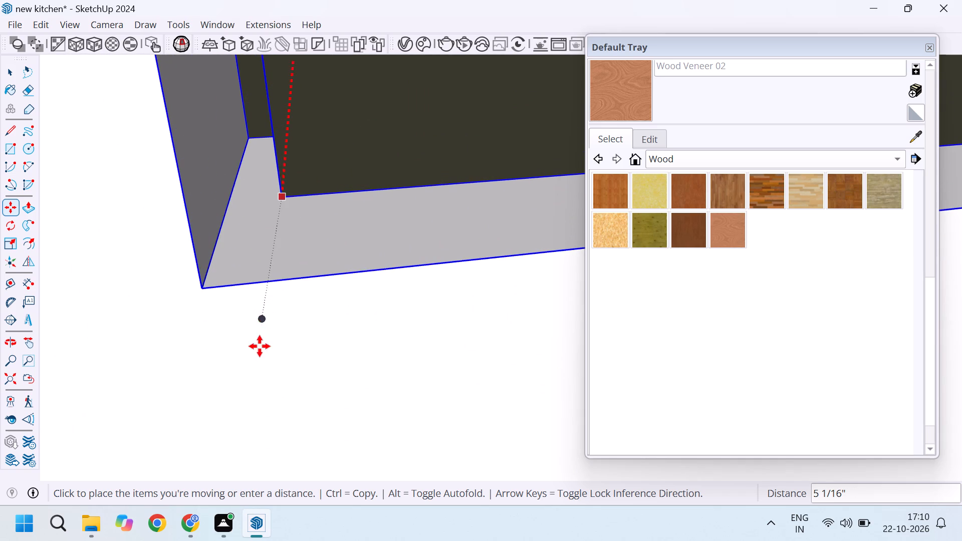
scroll(306, 197, down, 20)
scroll(306, 197, down, 3)
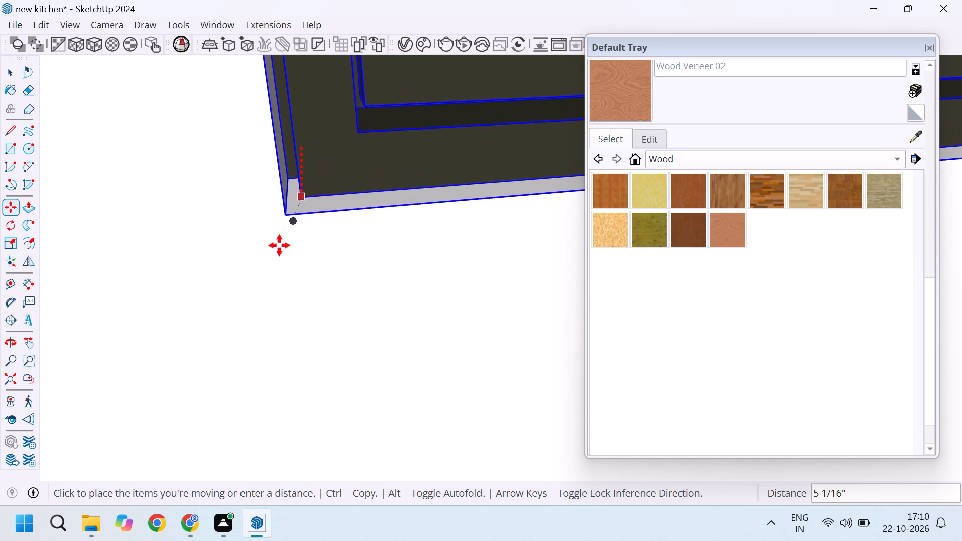
scroll(275, 321, down, 2)
scroll(315, 222, up, 9)
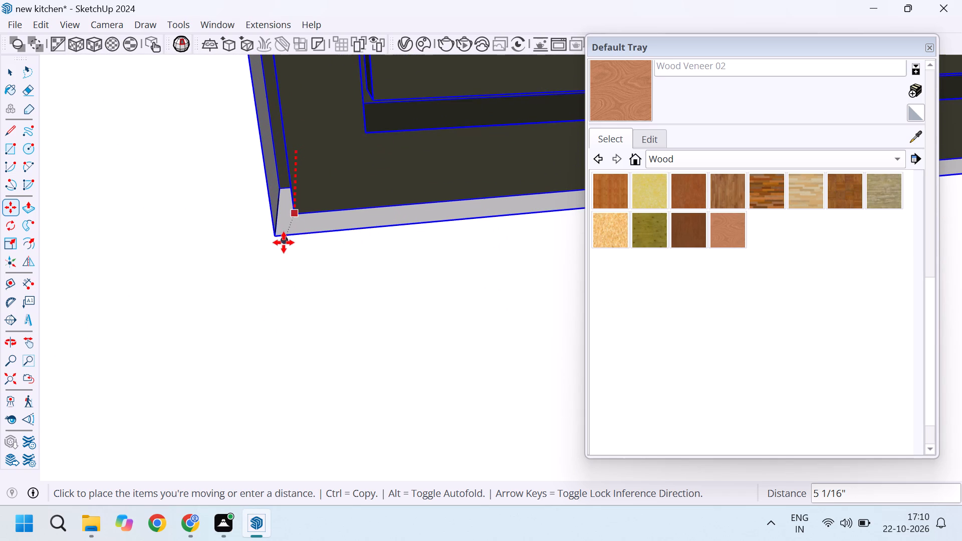
click(273, 236)
Move the window about 1 1/16" further along the red axis, flush with the wall's outer face, and deselect it.
scroll(307, 203, up, 6)
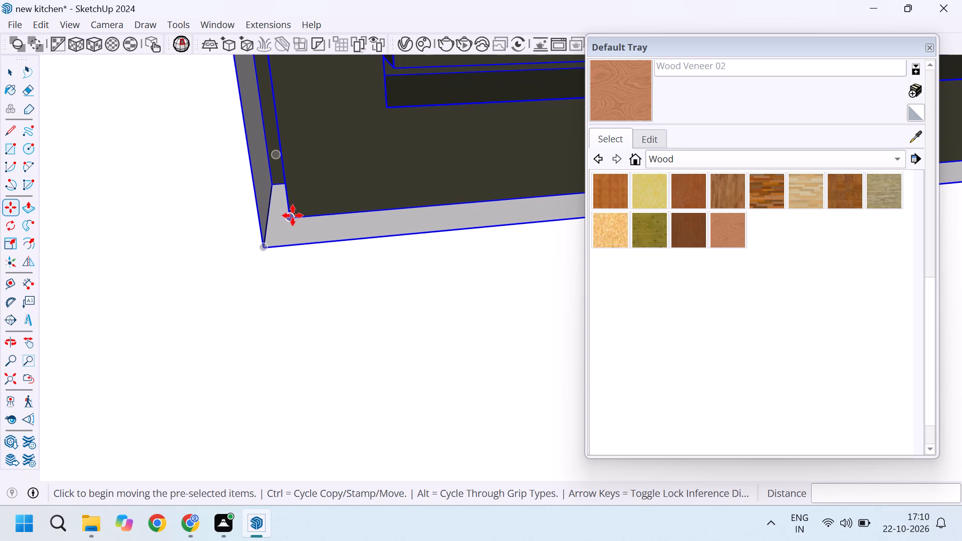
click(292, 216)
scroll(295, 242, up, 6)
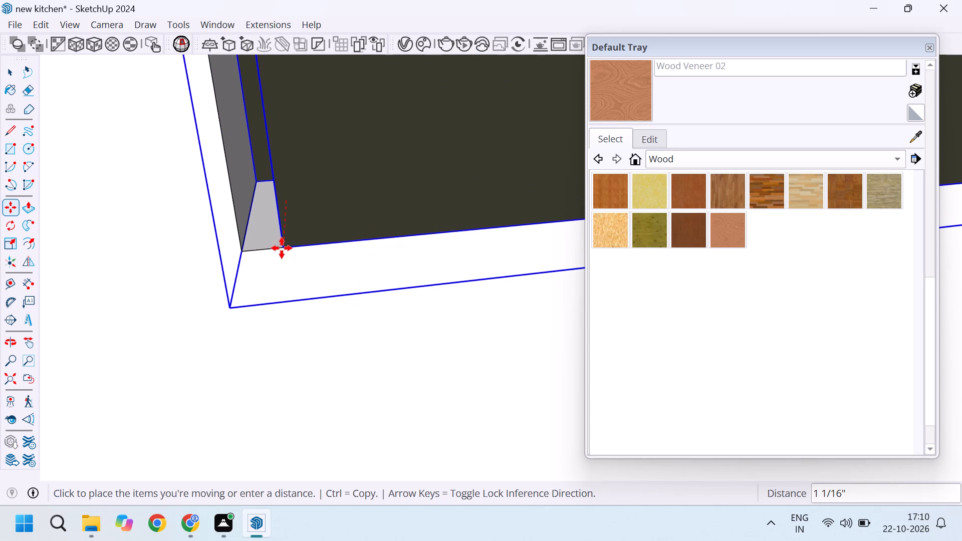
click(282, 249)
scroll(365, 225, down, 13)
key(space)
scroll(326, 253, down, 3)
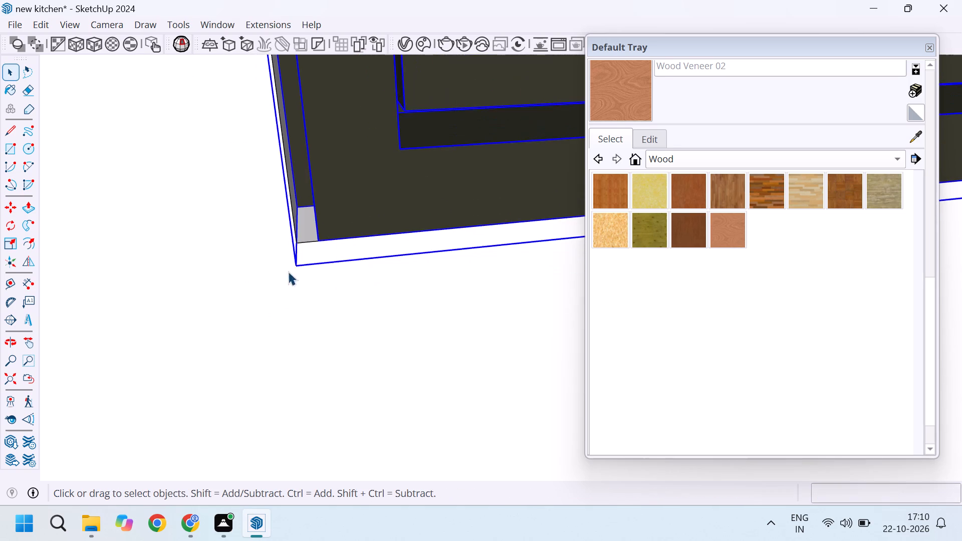
scroll(288, 272, down, 20)
scroll(288, 272, down, 20)
scroll(288, 272, down, 9)
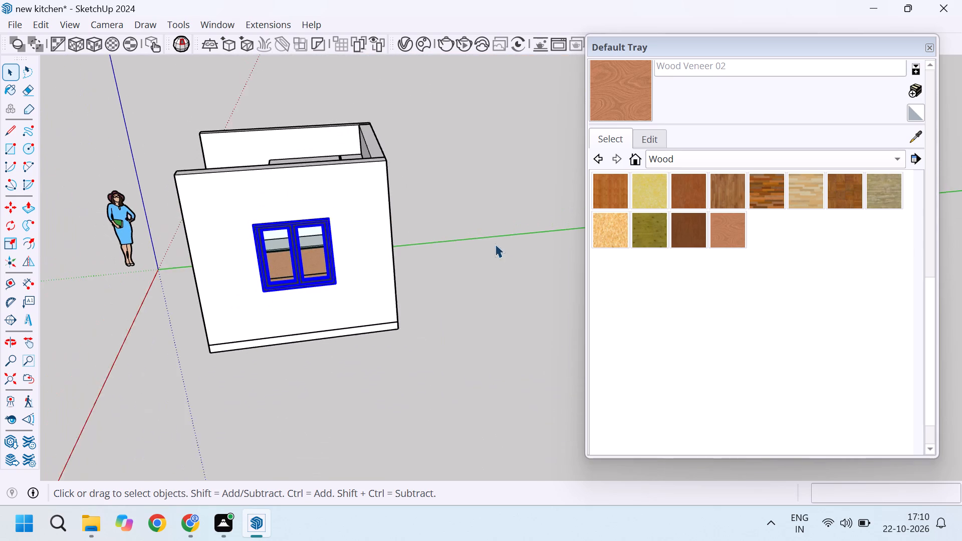
click(459, 205)
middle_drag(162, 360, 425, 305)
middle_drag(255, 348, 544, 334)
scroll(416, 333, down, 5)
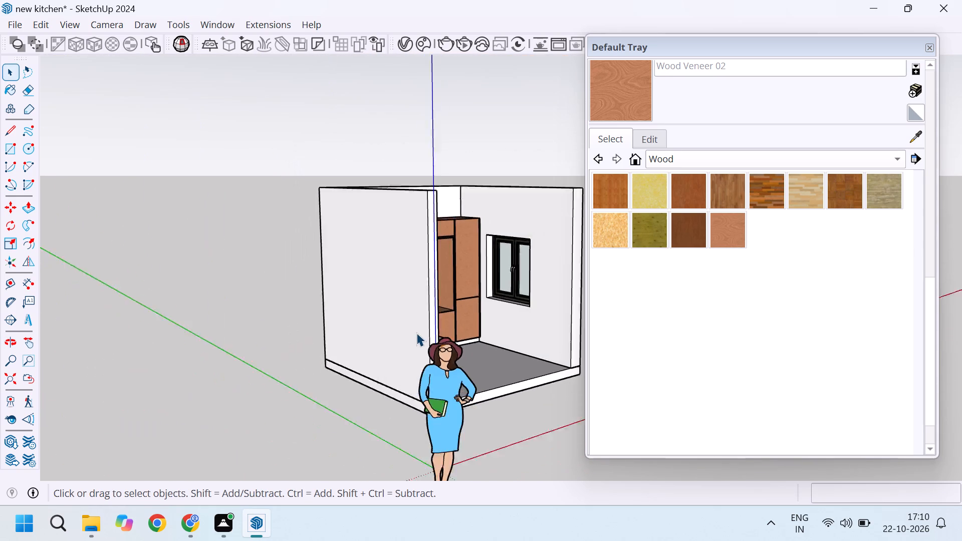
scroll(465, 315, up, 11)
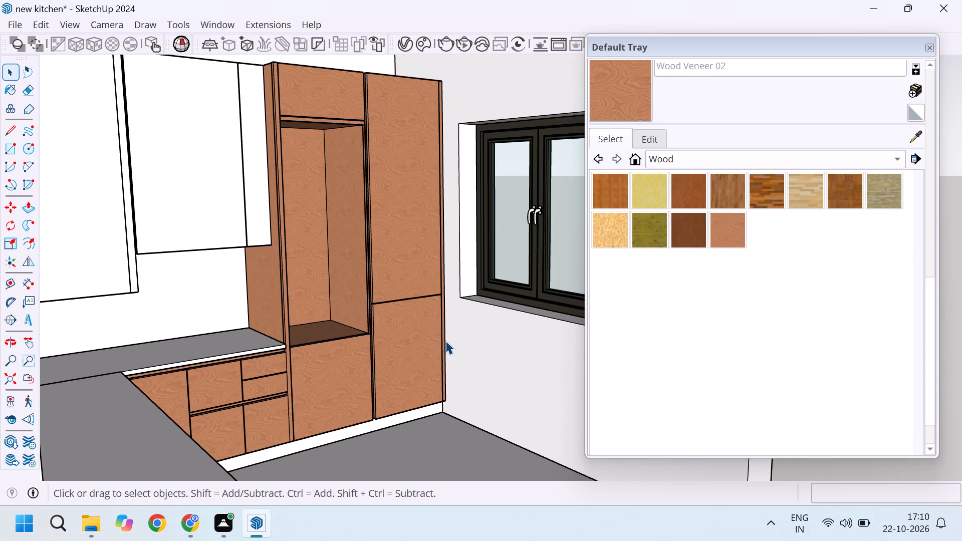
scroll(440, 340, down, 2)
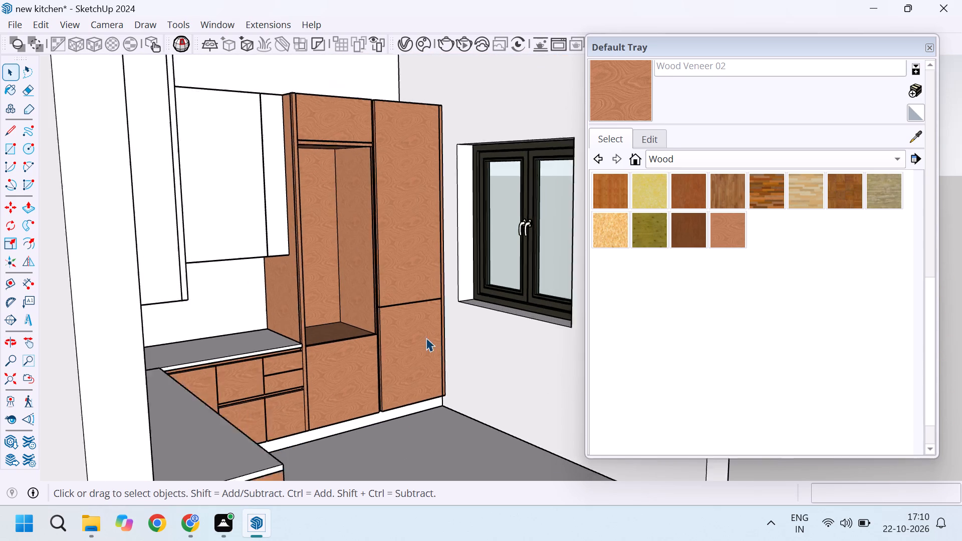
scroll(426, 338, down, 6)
Search 3D Warehouse for "kitchen table chair".
click(226, 25)
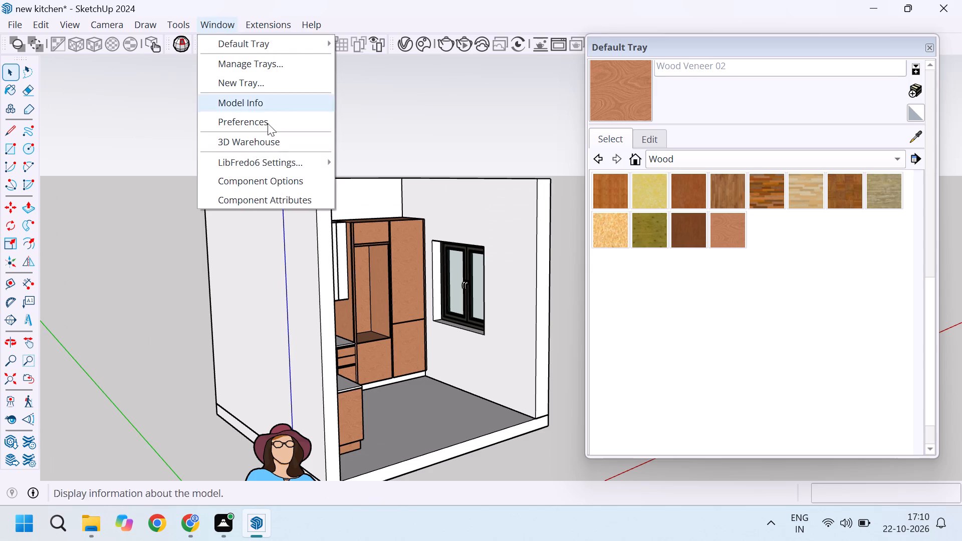
click(266, 137)
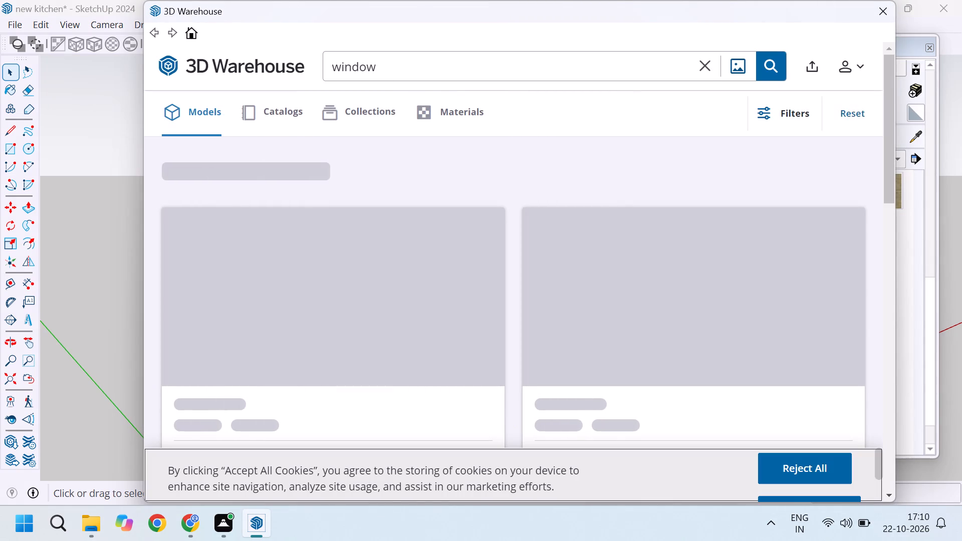
click(698, 67)
click(692, 66)
click(703, 68)
text(kitchen table)
key(space)
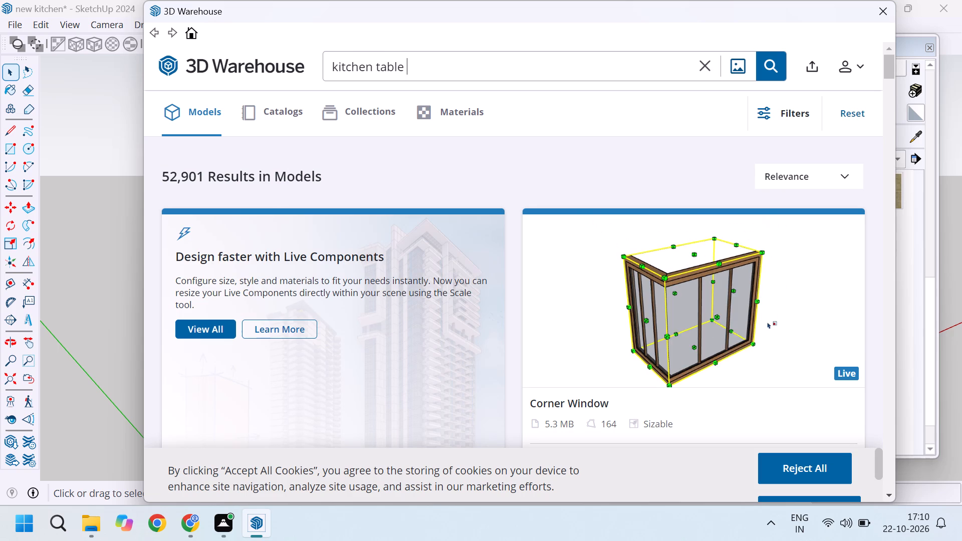
text(chair)
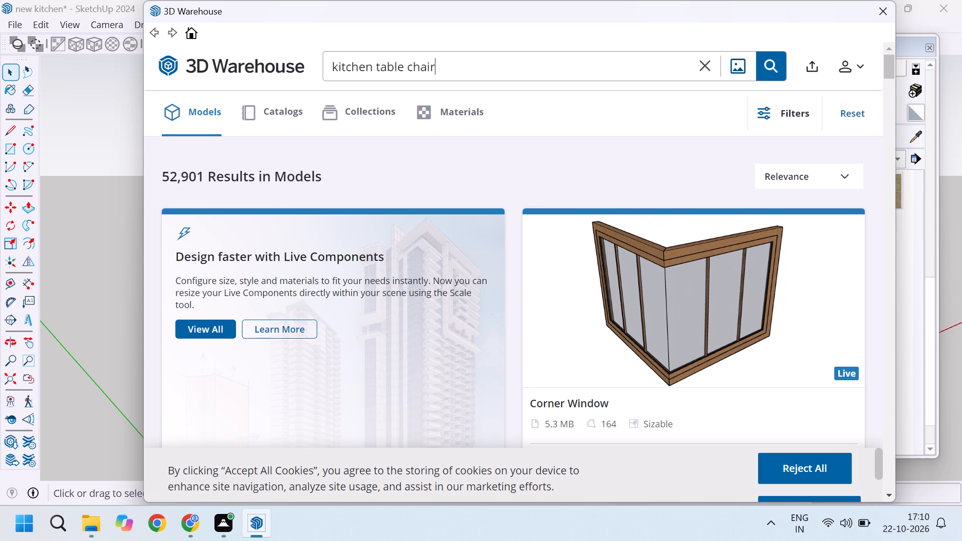
click(763, 63)
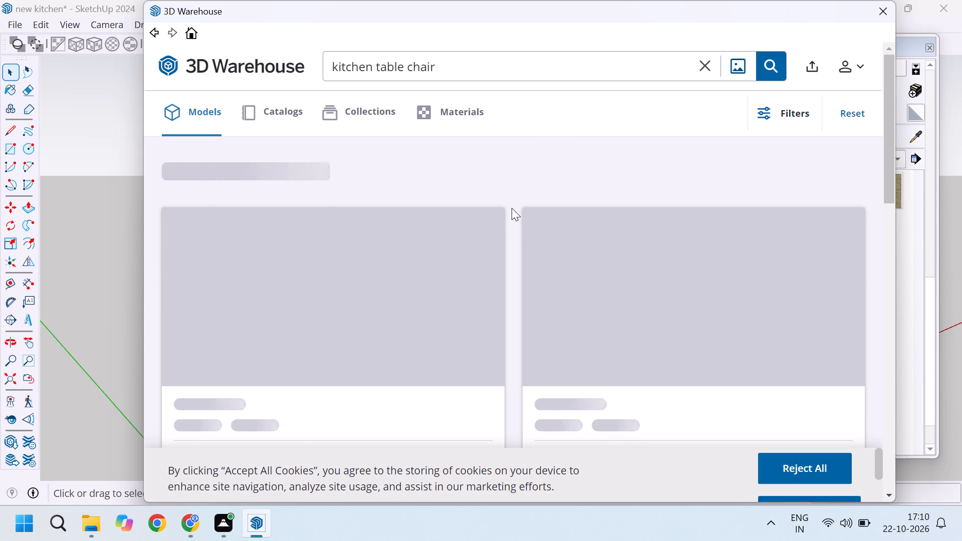
Look through the "kitchen table chair" search results for a suitable table-and-chair set.
scroll(512, 208, down, 3)
scroll(502, 277, down, 3)
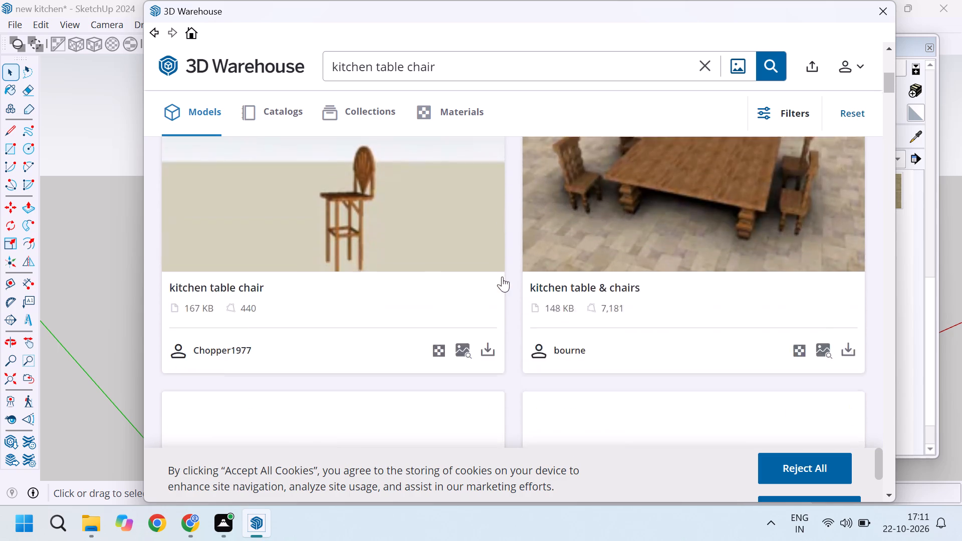
scroll(502, 277, down, 11)
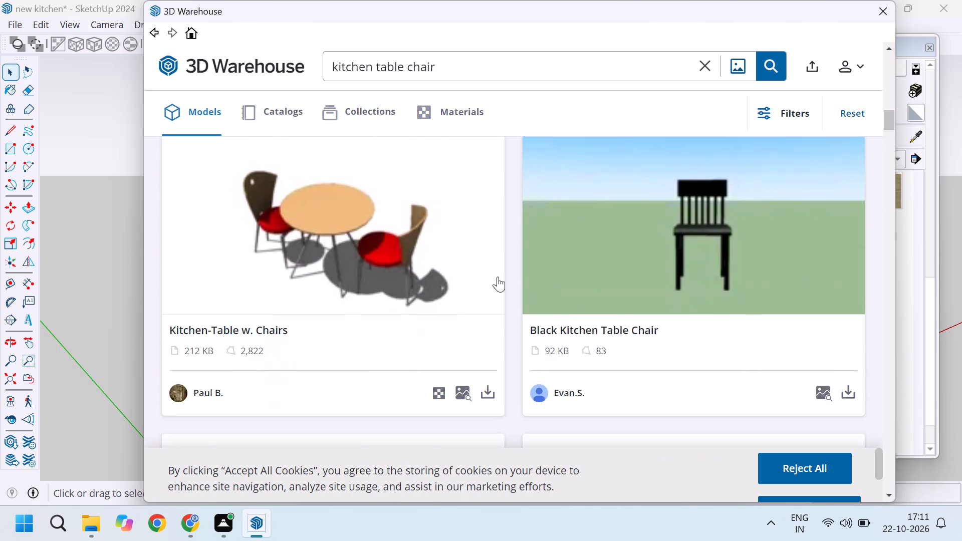
scroll(499, 282, down, 7)
scroll(493, 278, up, 2)
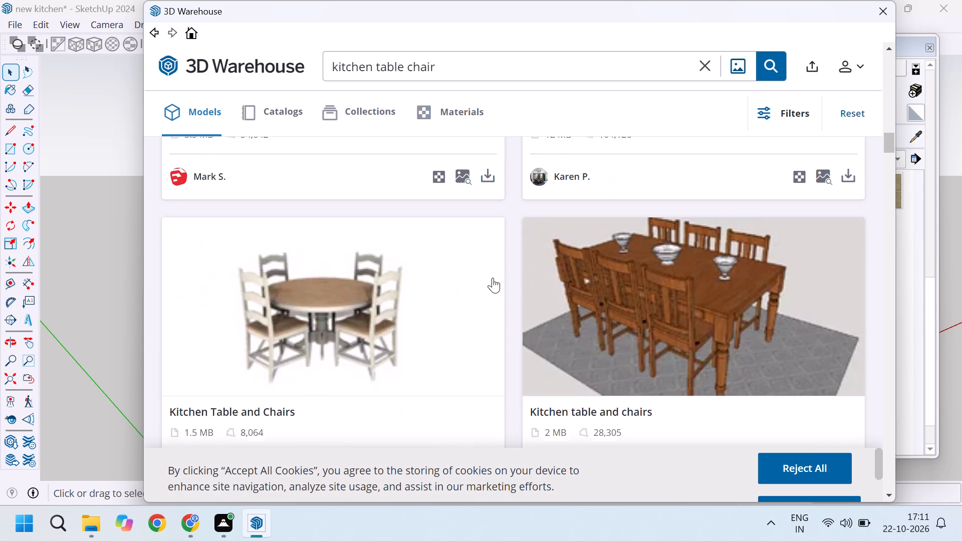
scroll(493, 278, down, 10)
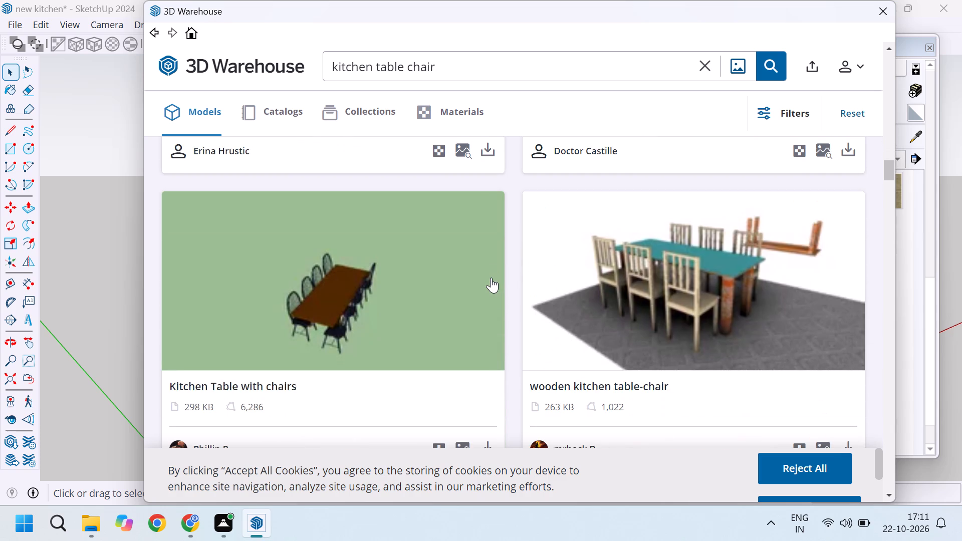
scroll(491, 278, down, 9)
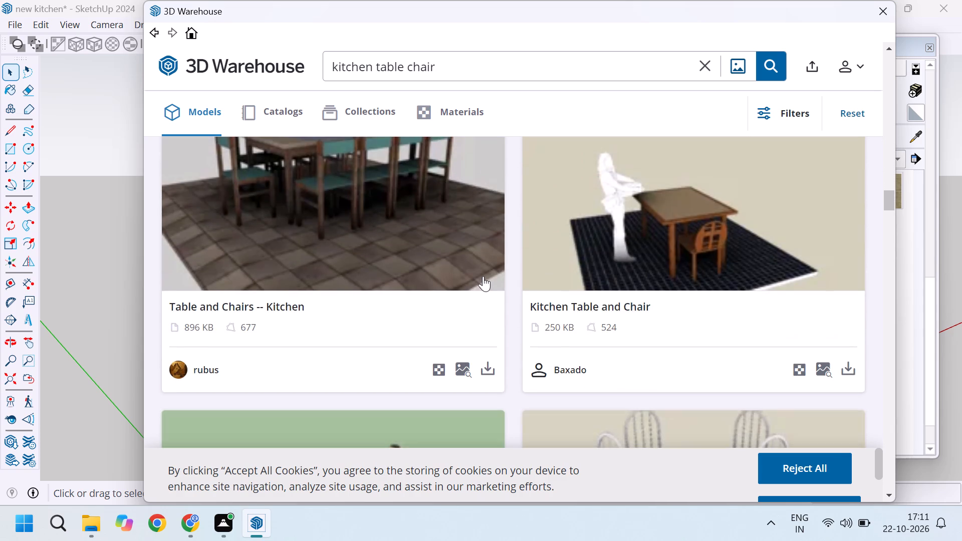
scroll(483, 276, down, 12)
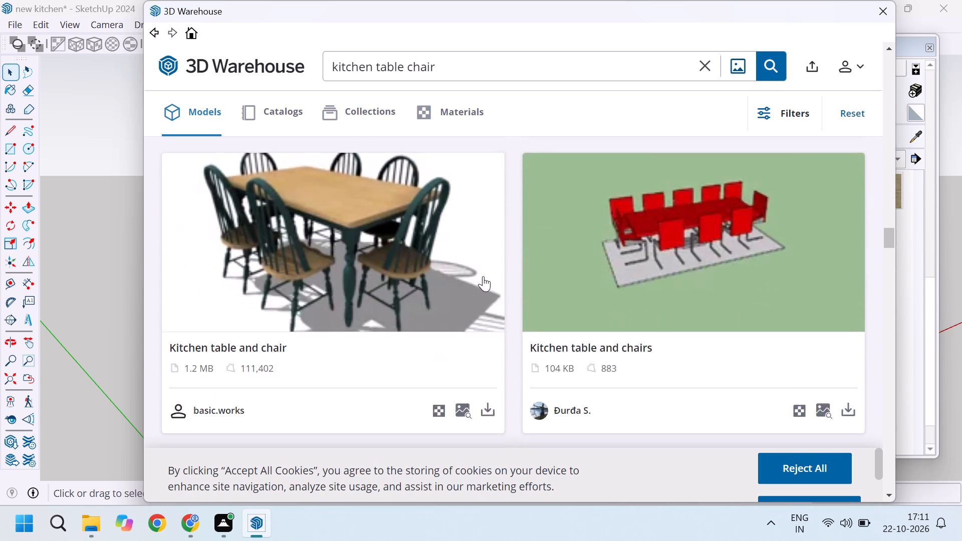
scroll(483, 276, down, 1)
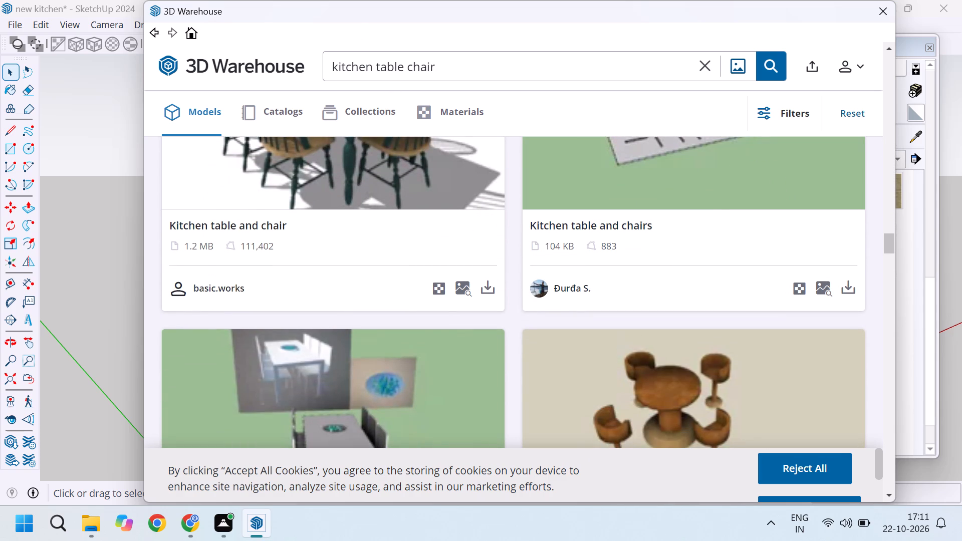
Change the 3D Warehouse search to "wall table chair" and run it.
click(375, 67)
key(BackSpace)
key(BackSpace)
key(BackSpace)
key(BackSpace)
key(BackSpace)
key(BackSpace)
key(BackSpace)
key(BackSpace)
key(BackSpace)
key(BackSpace)
key(BackSpace)
key(BackSpace)
key(BackSpace)
key(BackSpace)
key(BackSpace)
text(wall)
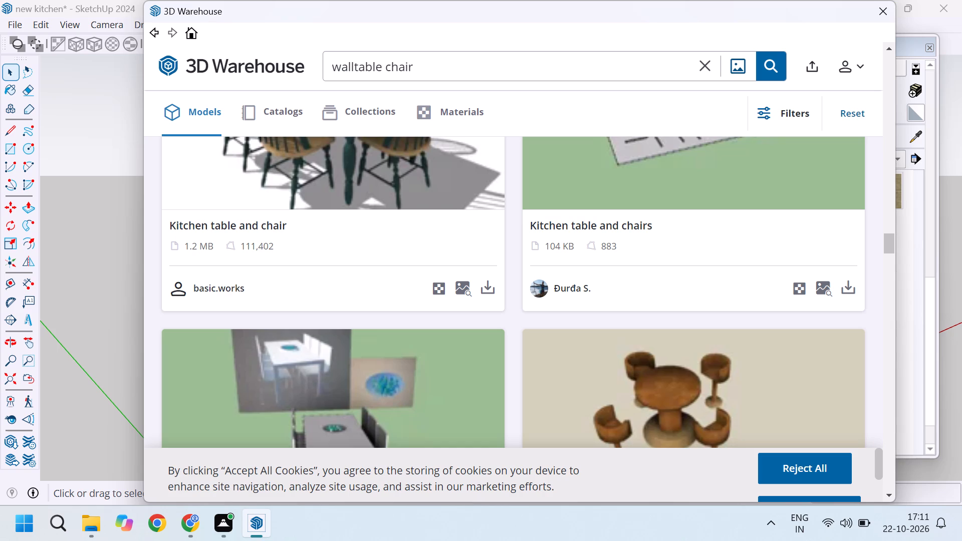
key(space)
click(767, 68)
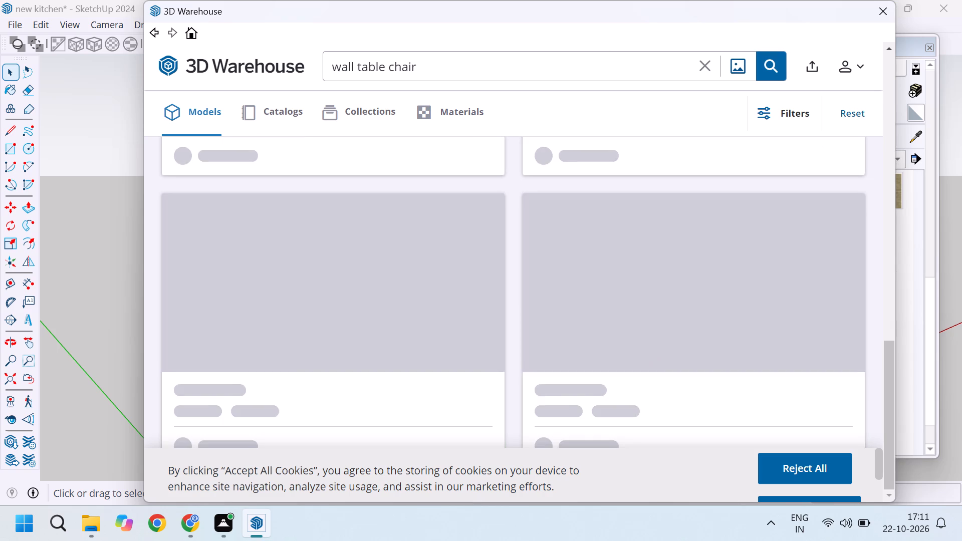
Look through the "wall table chair" results for a table set that can stand against a wall.
scroll(498, 203, up, 18)
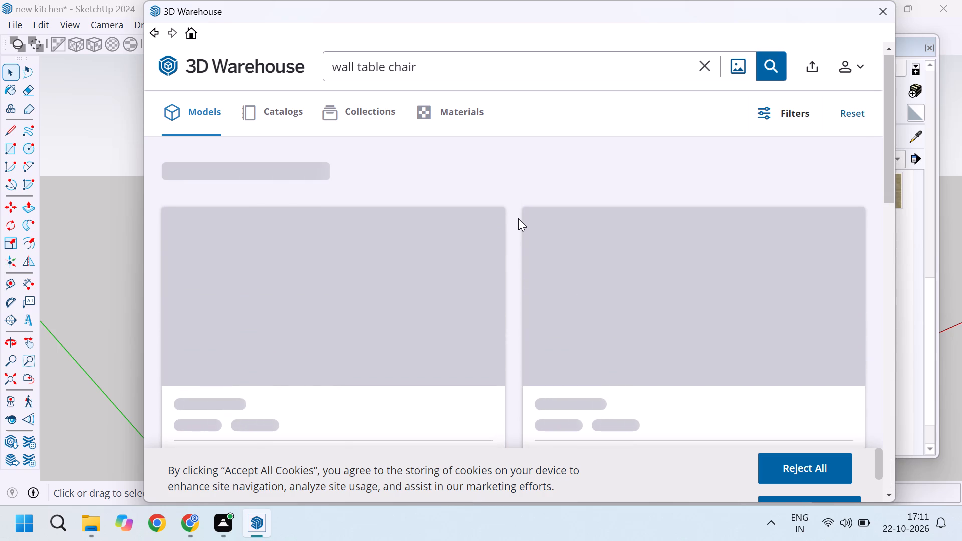
scroll(518, 218, down, 4)
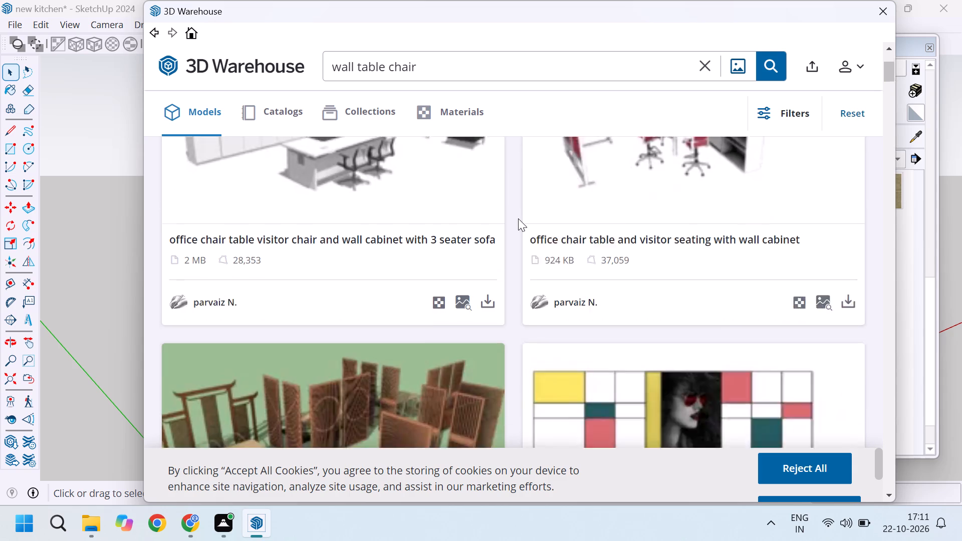
scroll(518, 218, up, 6)
scroll(518, 218, down, 8)
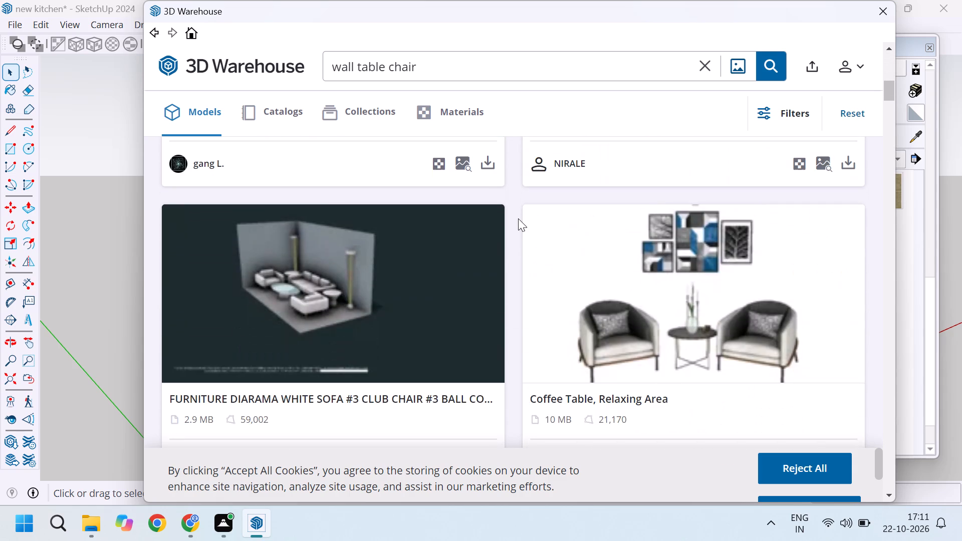
scroll(518, 218, down, 4)
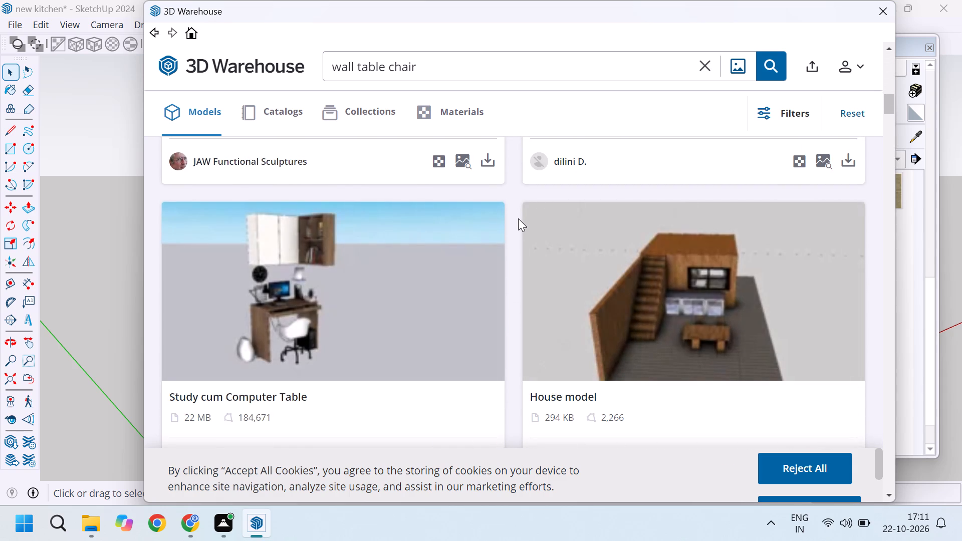
scroll(518, 218, down, 10)
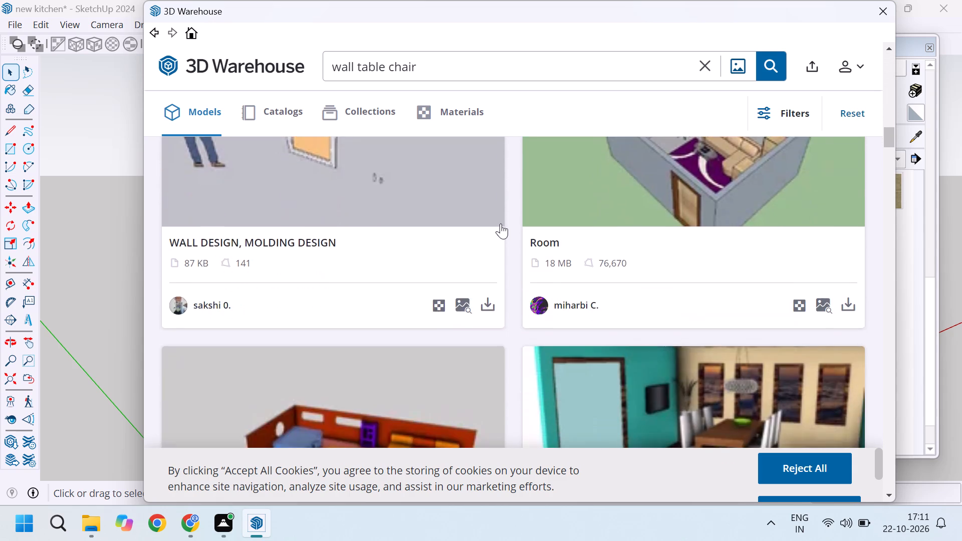
scroll(501, 223, down, 3)
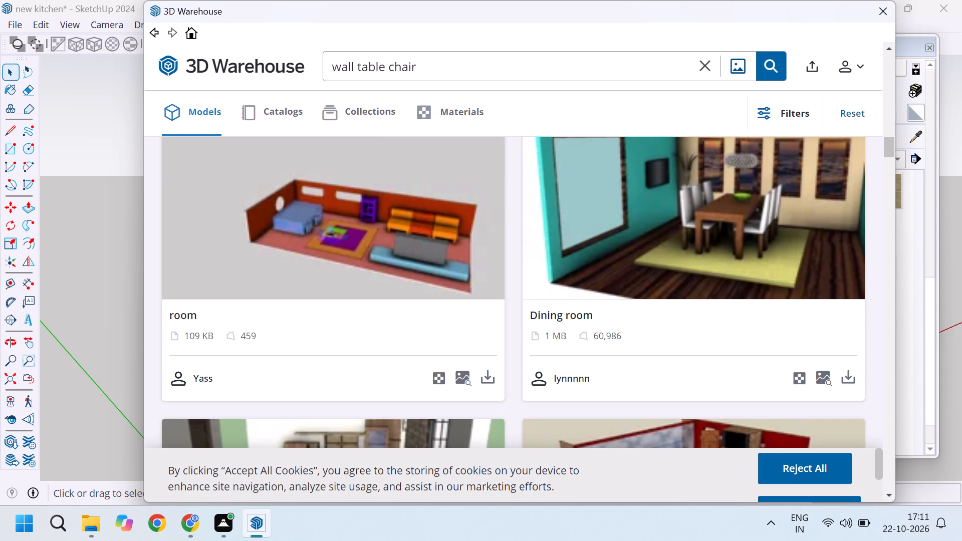
Refine the model search to "wall attach table chair" and run it.
click(389, 65)
key(BackSpace)
click(781, 67)
scroll(381, 207, up, 9)
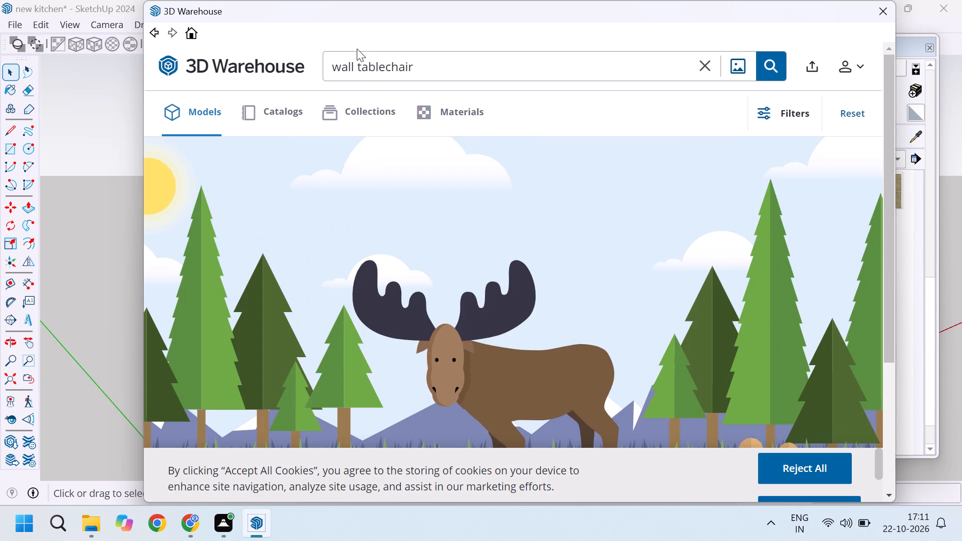
click(354, 66)
key(space)
text(attach)
key(Return)
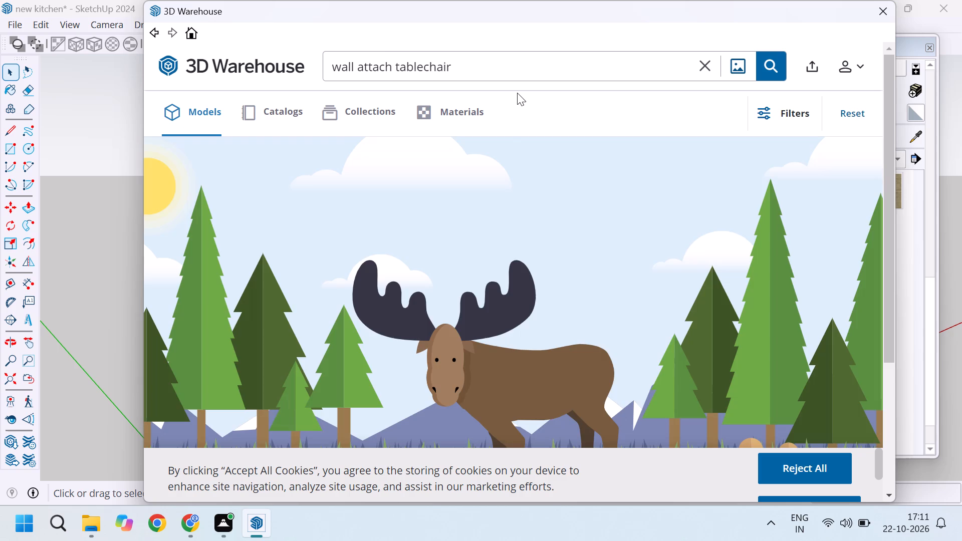
click(421, 68)
key(space)
key(Return)
Look through the "wall attach table chair" results for a wall-mounted table with chairs.
scroll(600, 314, up, 5)
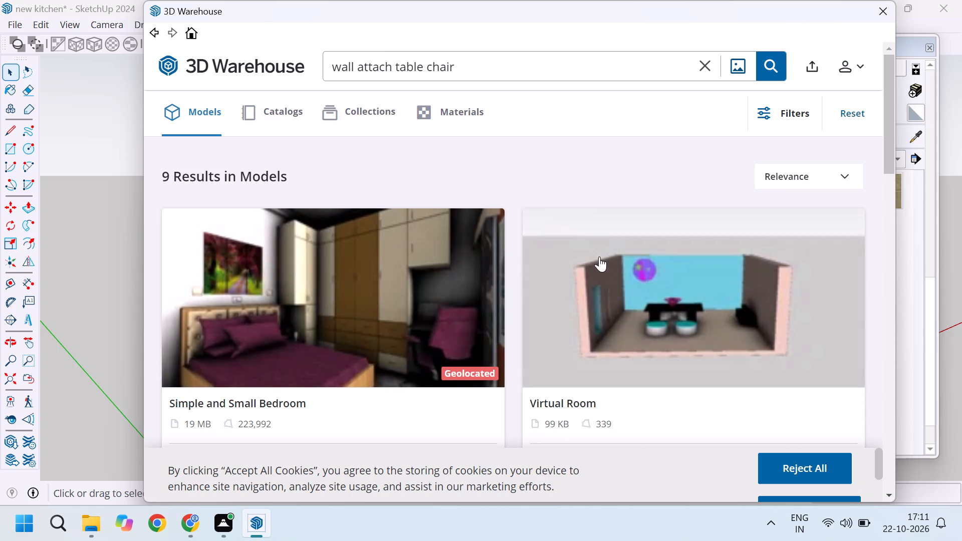
scroll(590, 258, down, 8)
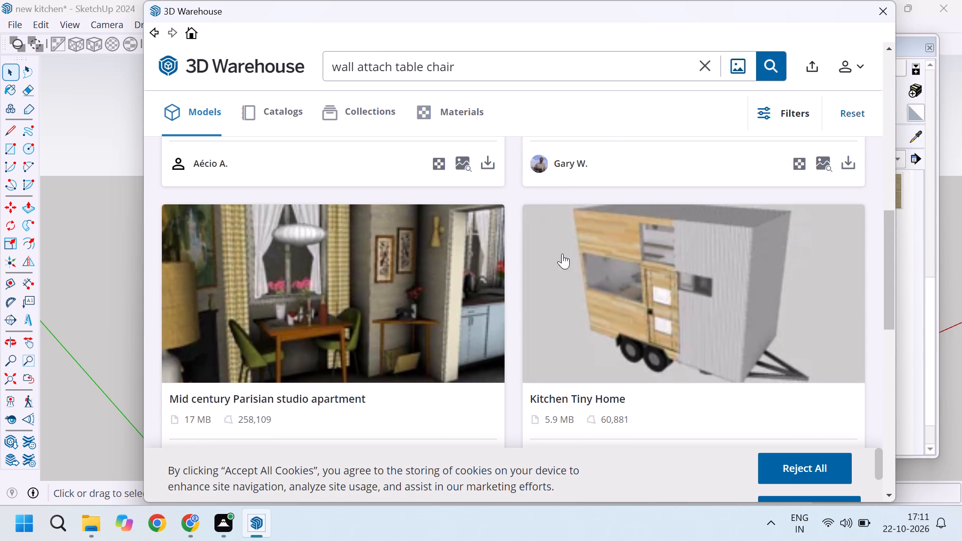
scroll(556, 266, down, 14)
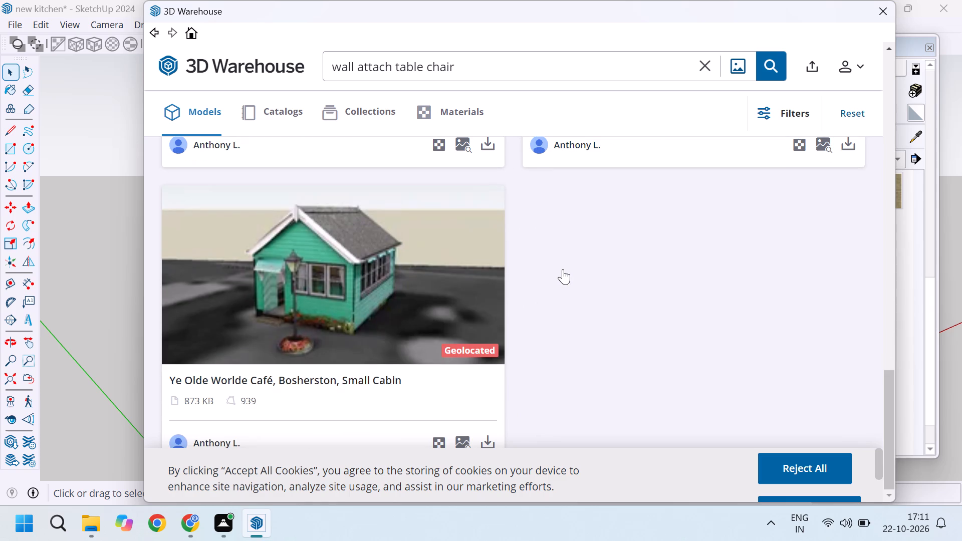
scroll(563, 269, up, 12)
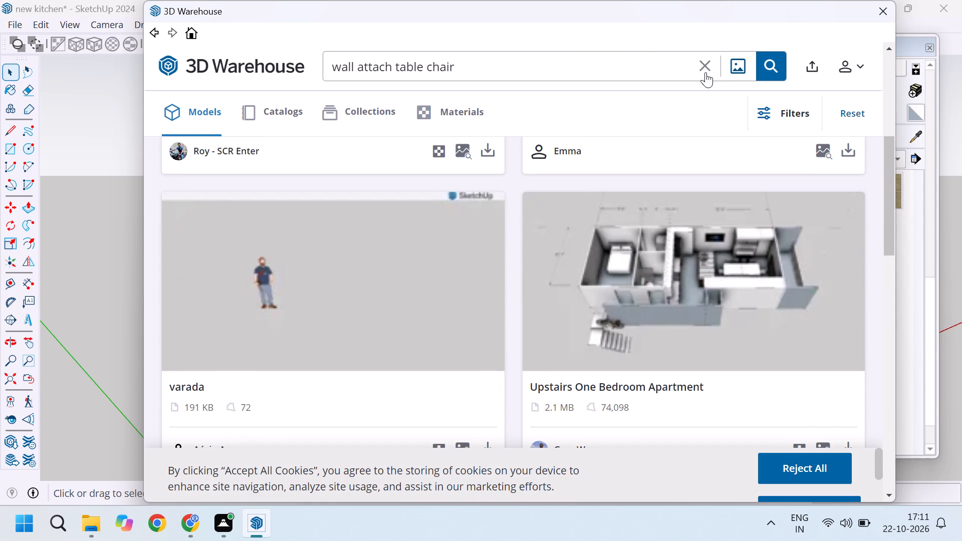
Clear the search text and search the models for "kitchen table".
click(705, 67)
text(kitchen)
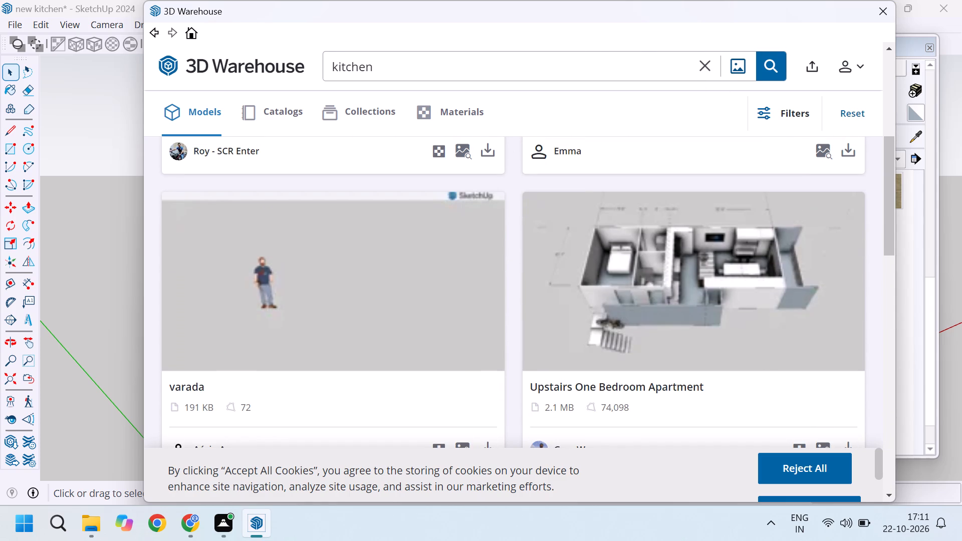
key(space)
text(table)
key(Return)
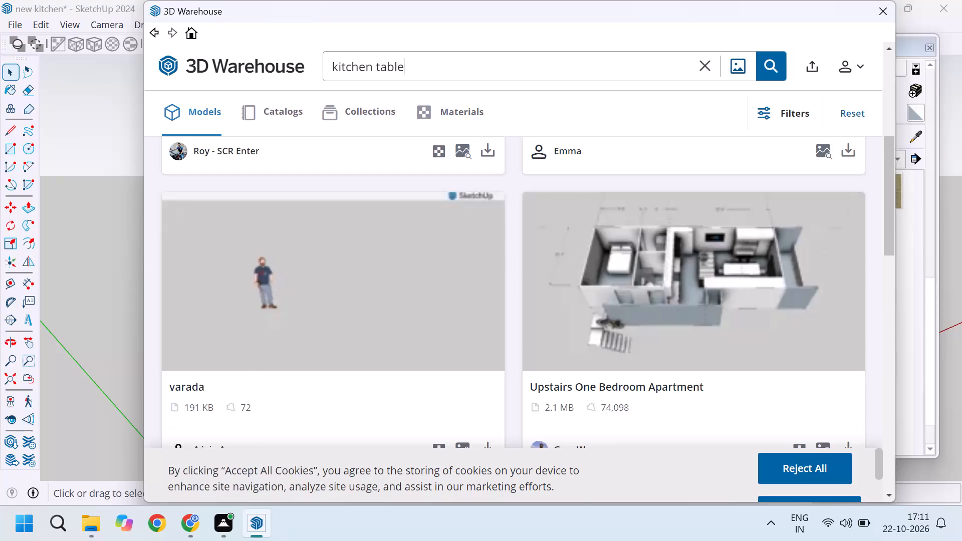
Look through the "kitchen table" results for a table model that suits the kitchen.
scroll(664, 251, up, 14)
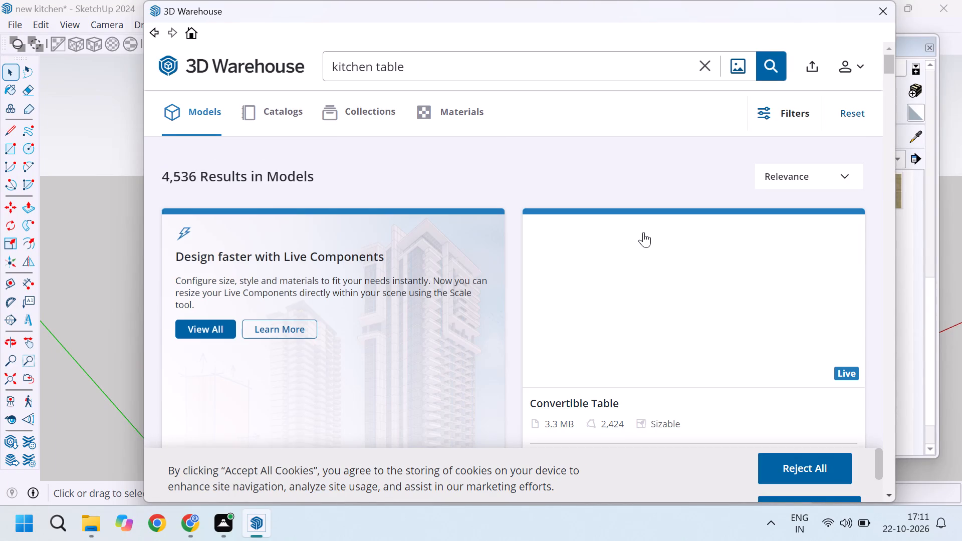
scroll(622, 233, down, 2)
scroll(563, 248, down, 5)
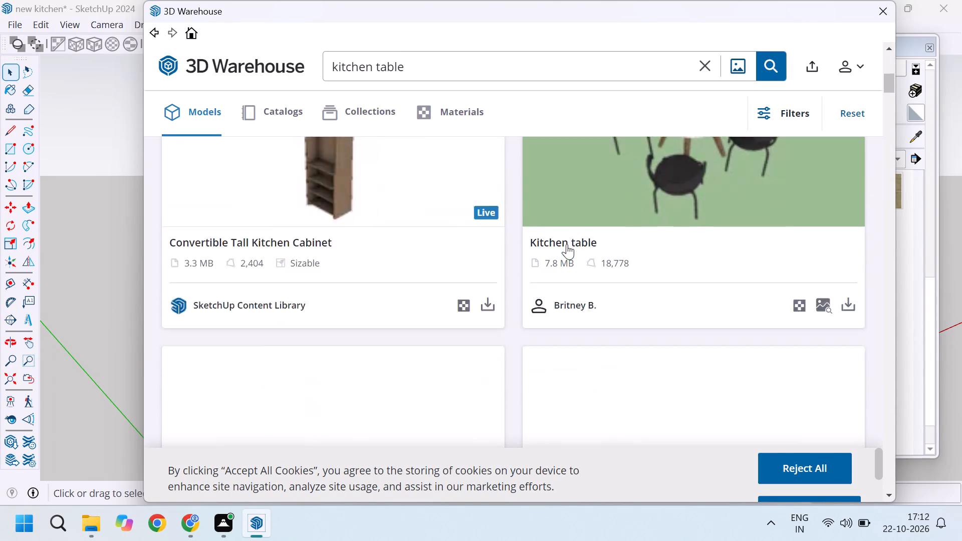
scroll(567, 244, down, 9)
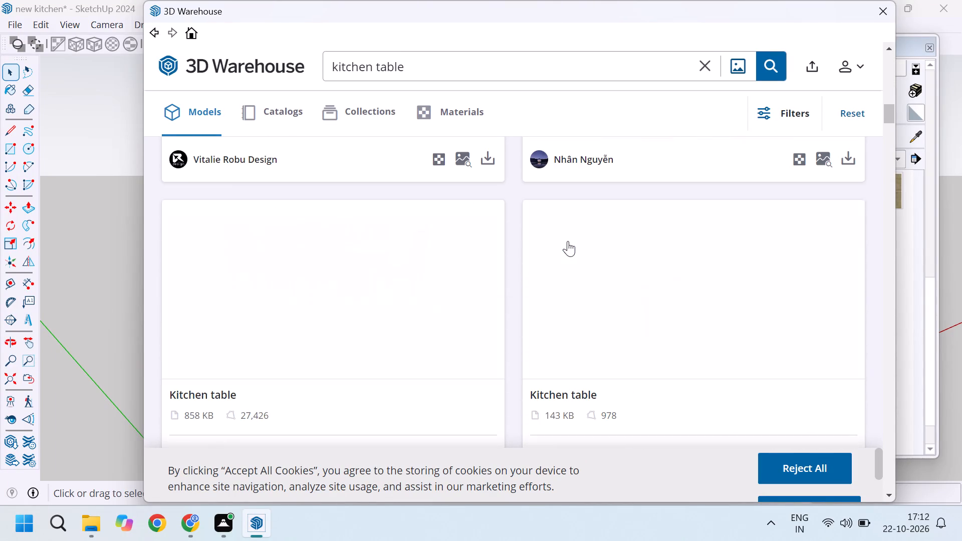
scroll(569, 241, down, 9)
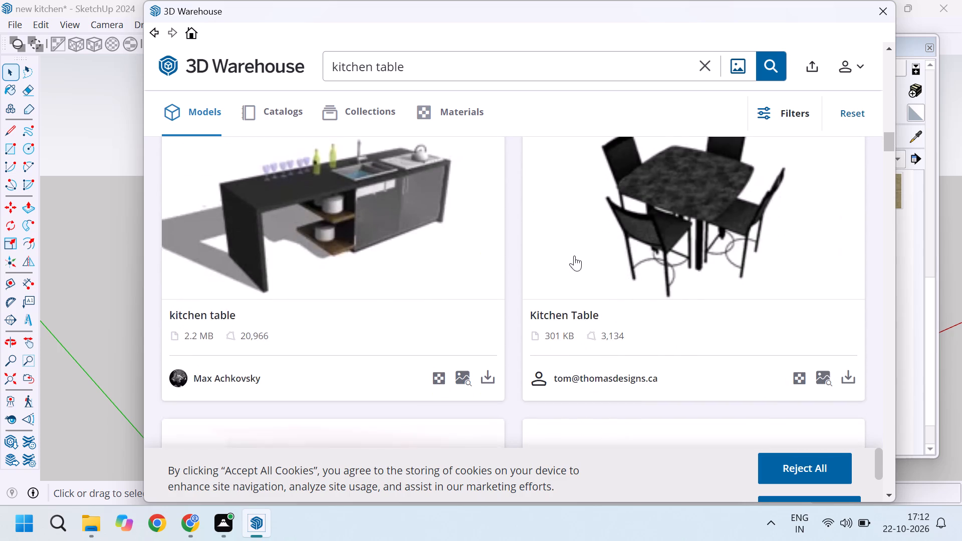
scroll(574, 256, down, 11)
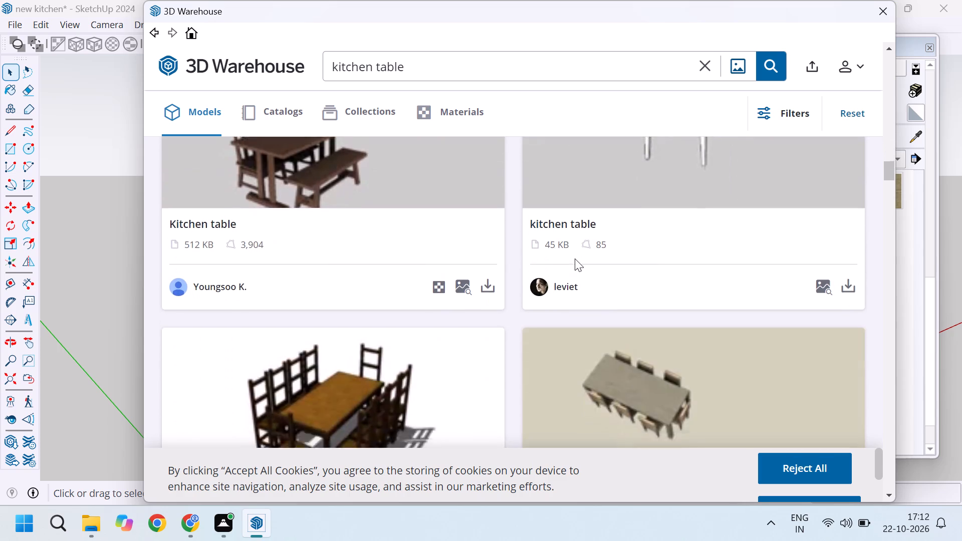
scroll(575, 258, down, 13)
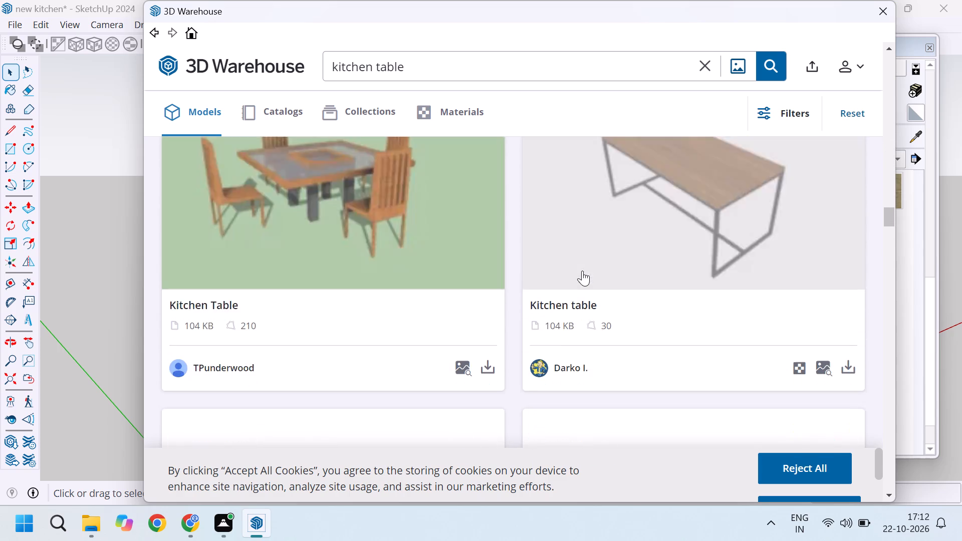
scroll(583, 270, down, 7)
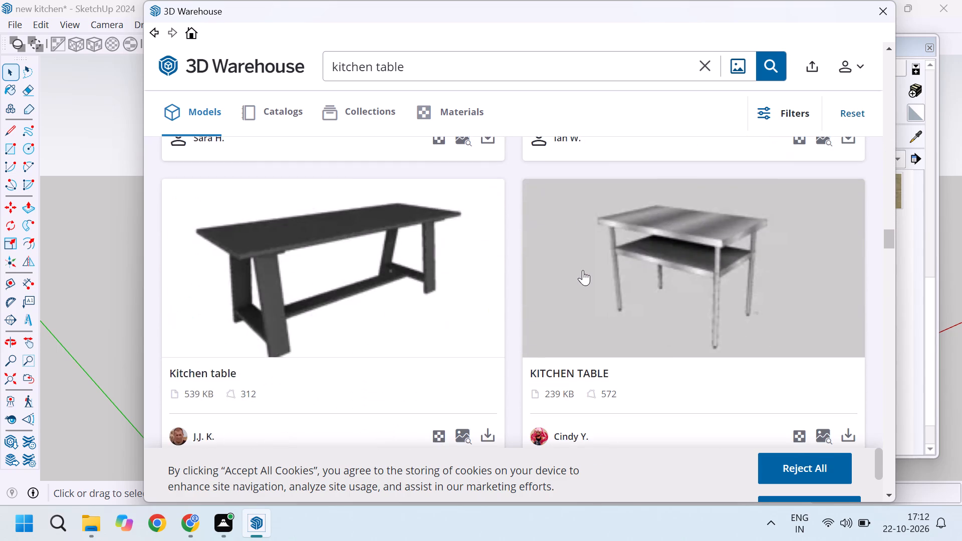
scroll(583, 270, down, 2)
Shorten the search text to "kitchen" and run the search.
click(478, 69)
key(BackSpace)
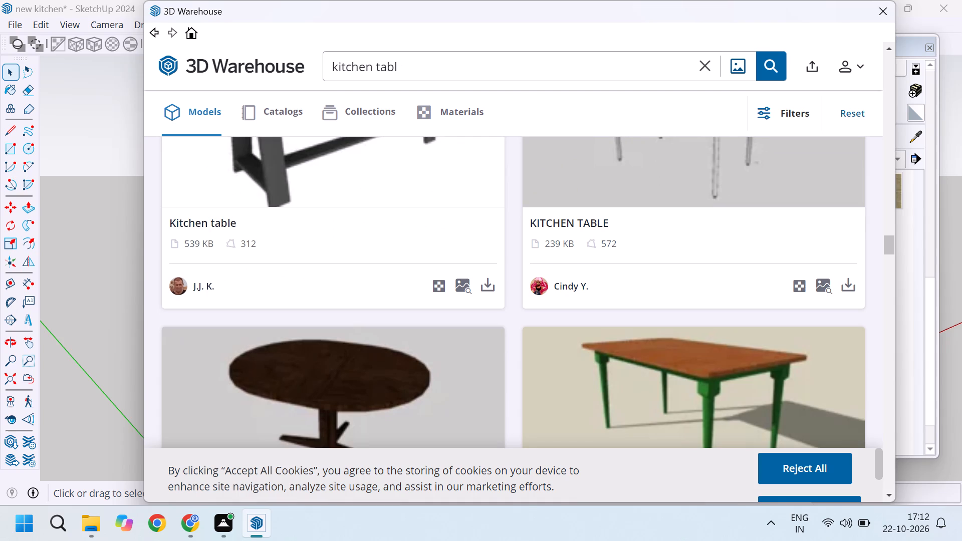
key(BackSpace)
key(BackSpace)
key(BackSpace)
key(BackSpace)
key(BackSpace)
key(Return)
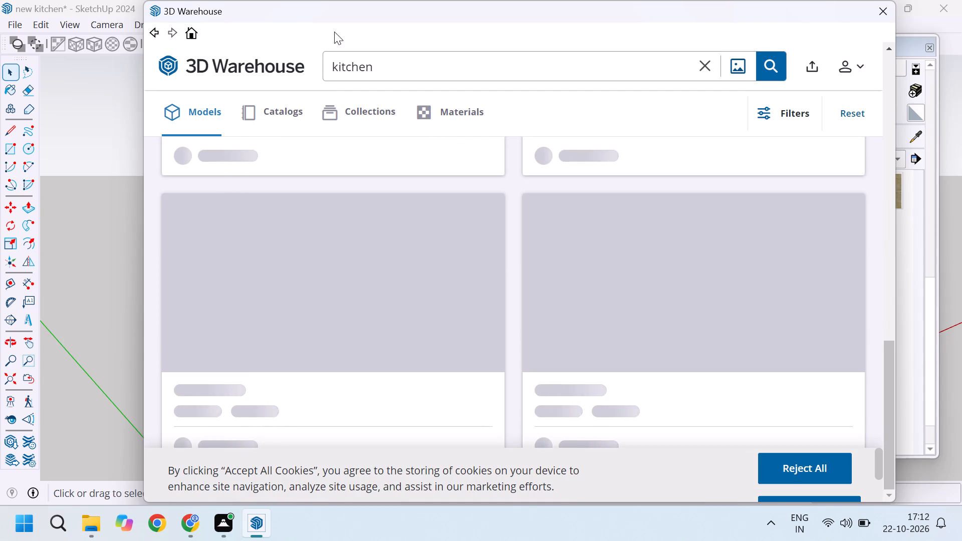
Look through the "kitchen" model results for a kitchen set or table with chairs that suits the room.
scroll(356, 194, up, 20)
scroll(356, 194, up, 4)
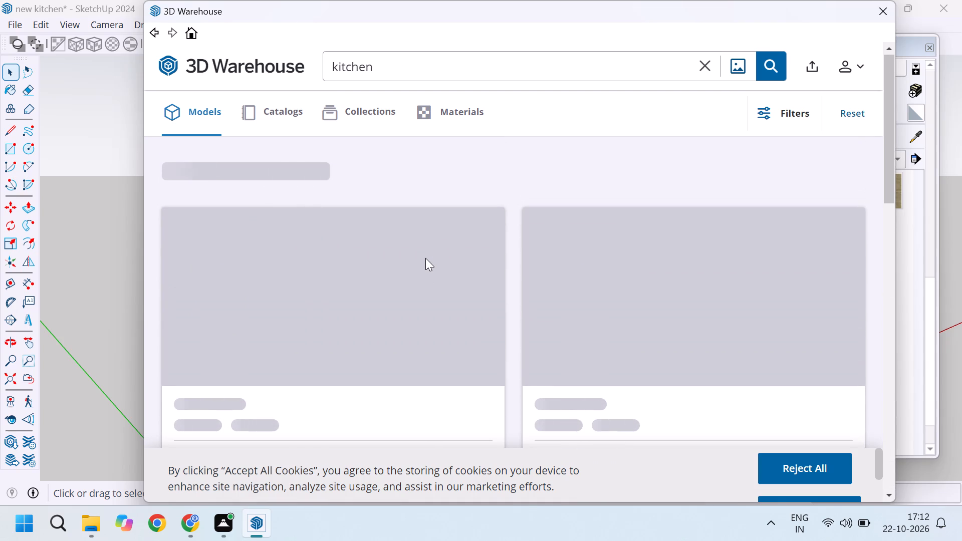
scroll(532, 284, down, 4)
scroll(543, 278, up, 2)
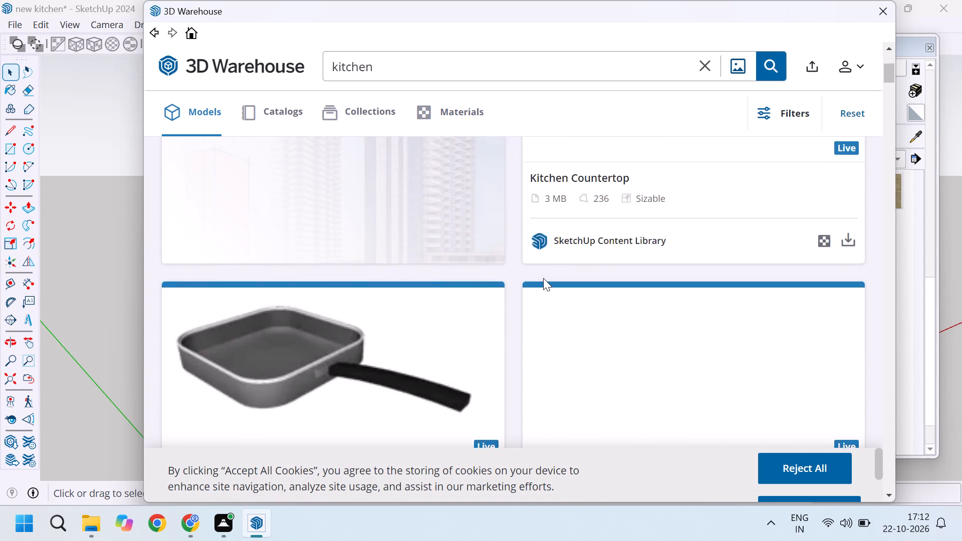
scroll(543, 278, up, 1)
scroll(547, 272, down, 4)
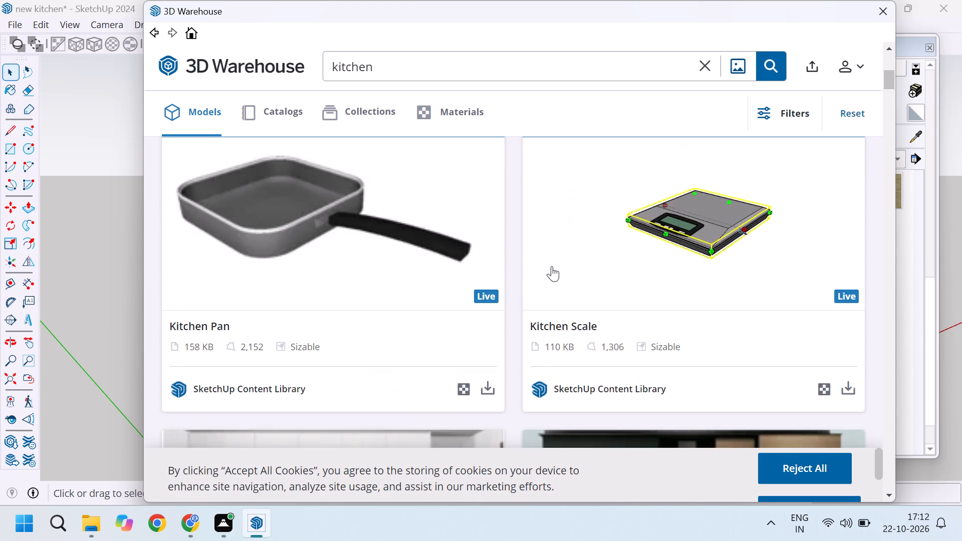
scroll(563, 261, down, 5)
scroll(568, 259, up, 1)
scroll(568, 259, down, 1)
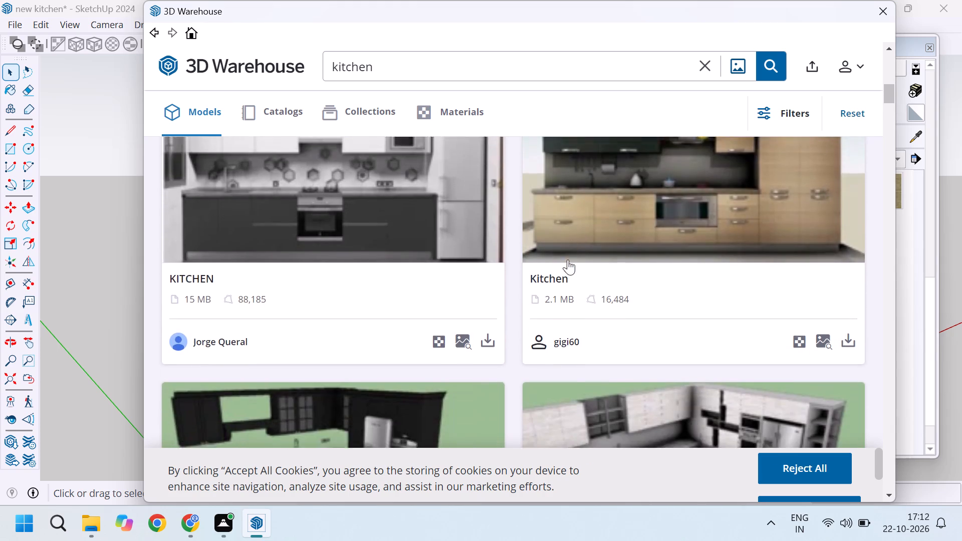
scroll(568, 259, down, 3)
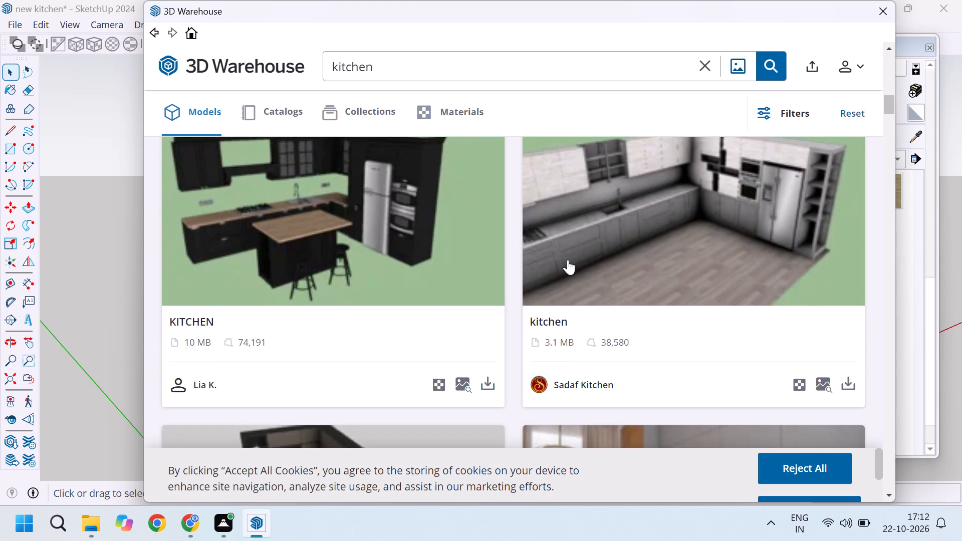
scroll(568, 259, down, 6)
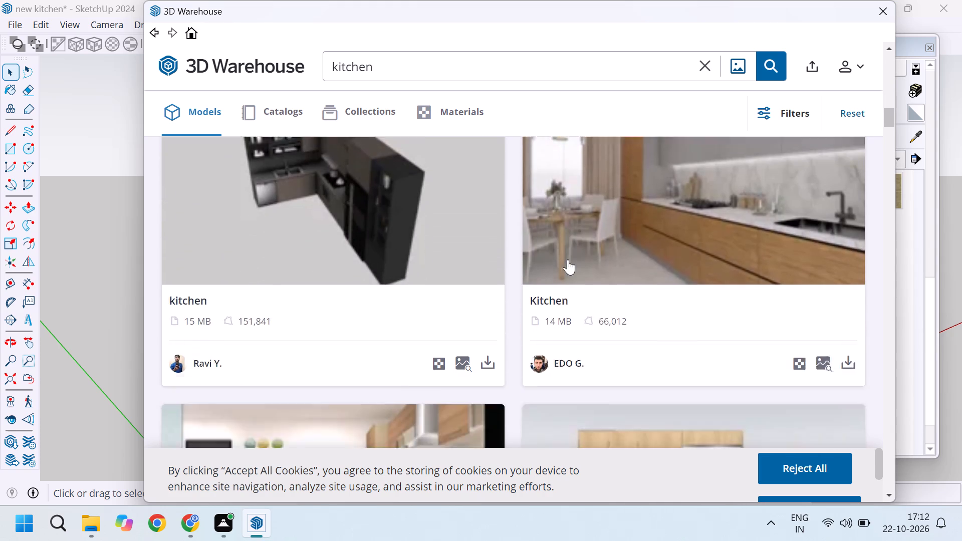
scroll(568, 259, down, 6)
scroll(568, 259, up, 1)
scroll(568, 259, down, 1)
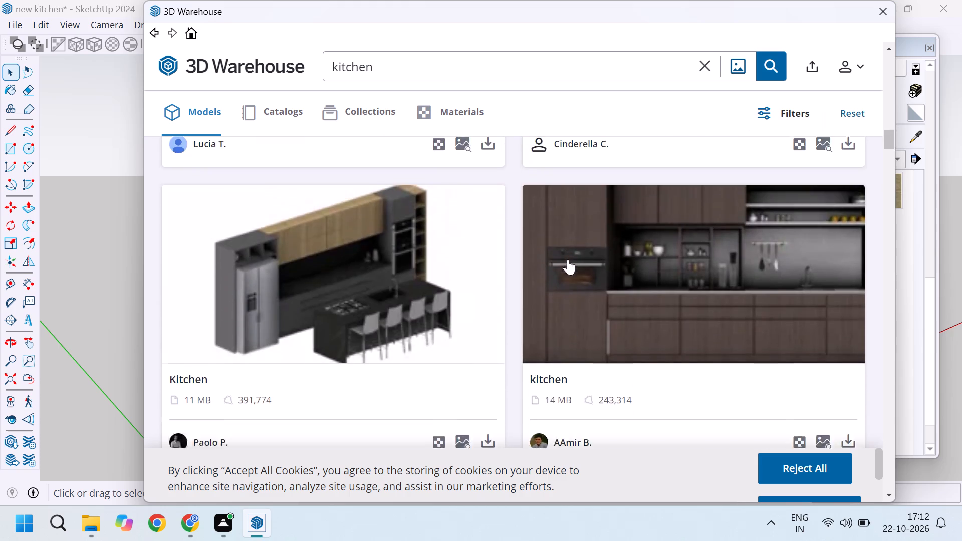
scroll(568, 259, down, 8)
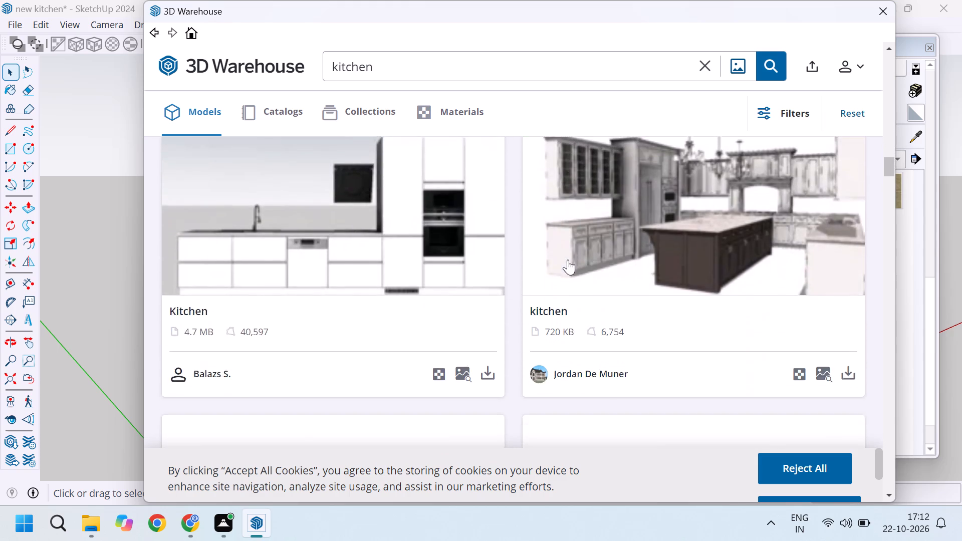
scroll(568, 259, down, 7)
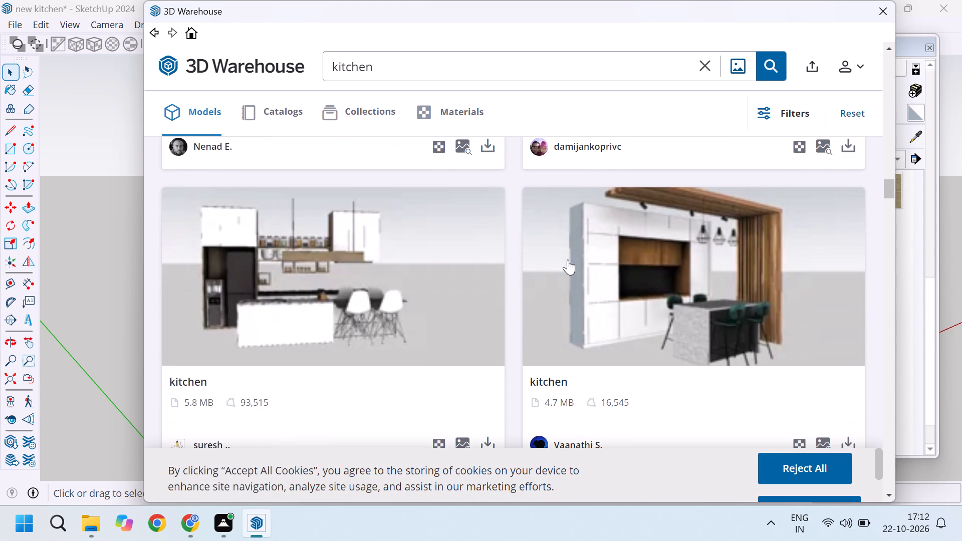
scroll(568, 259, down, 4)
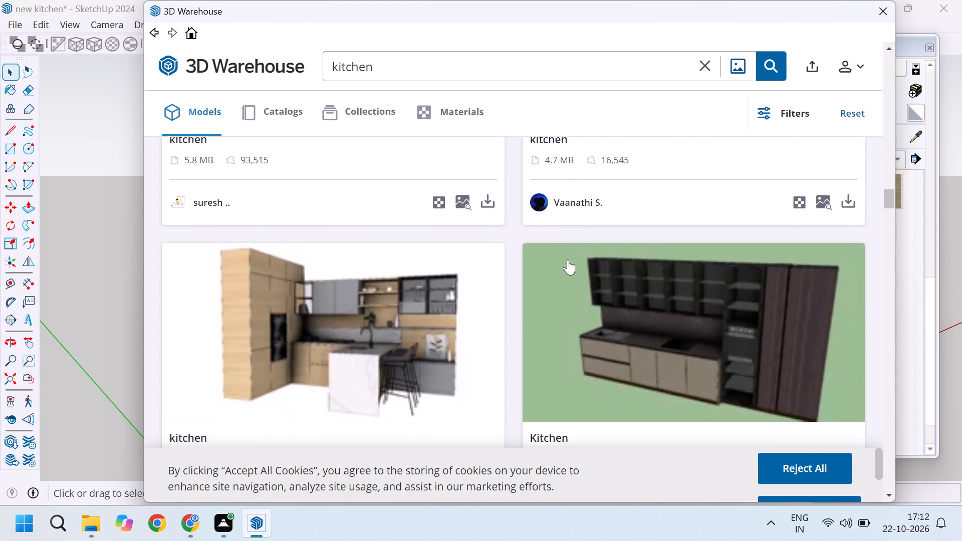
scroll(568, 259, down, 3)
scroll(568, 259, up, 2)
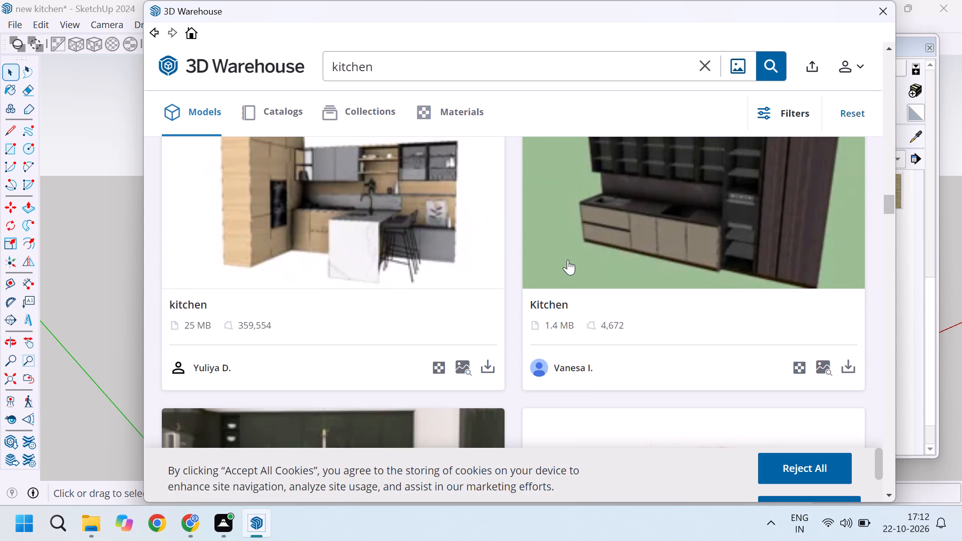
scroll(568, 259, down, 4)
scroll(617, 278, down, 2)
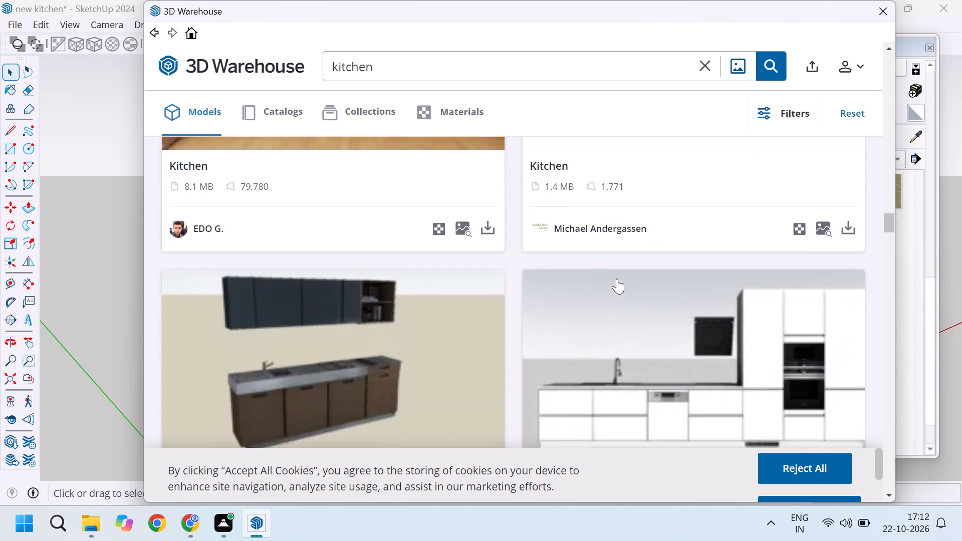
scroll(617, 280, down, 3)
scroll(614, 280, up, 3)
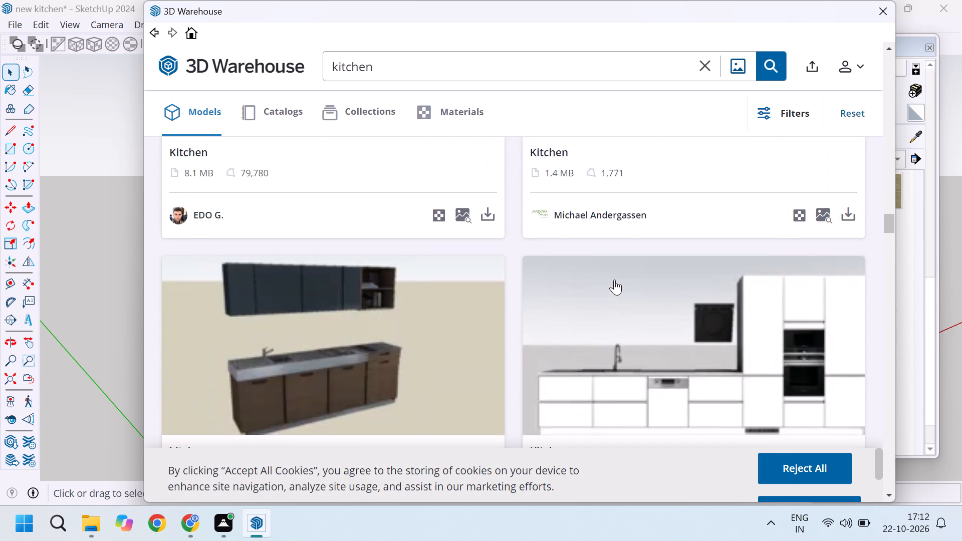
scroll(614, 280, down, 6)
scroll(613, 280, up, 11)
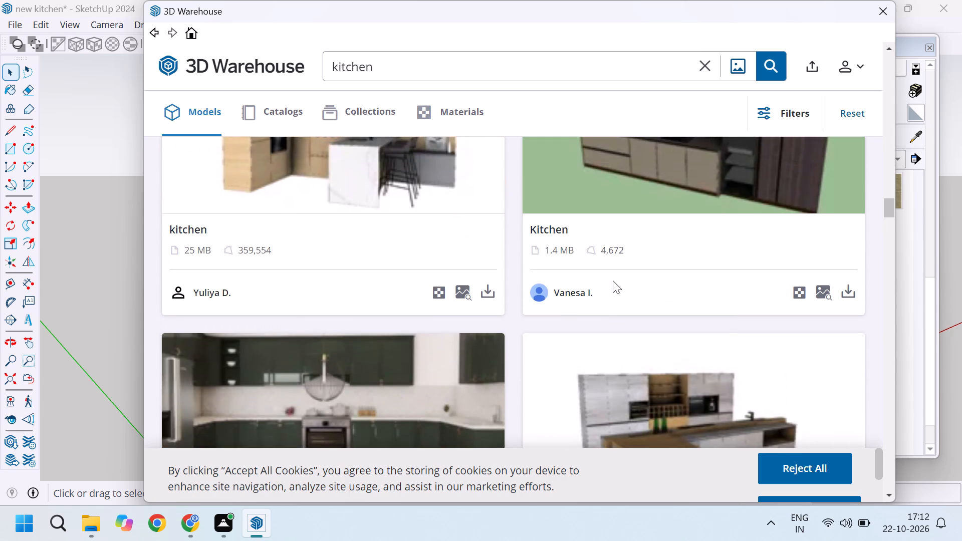
scroll(613, 280, down, 5)
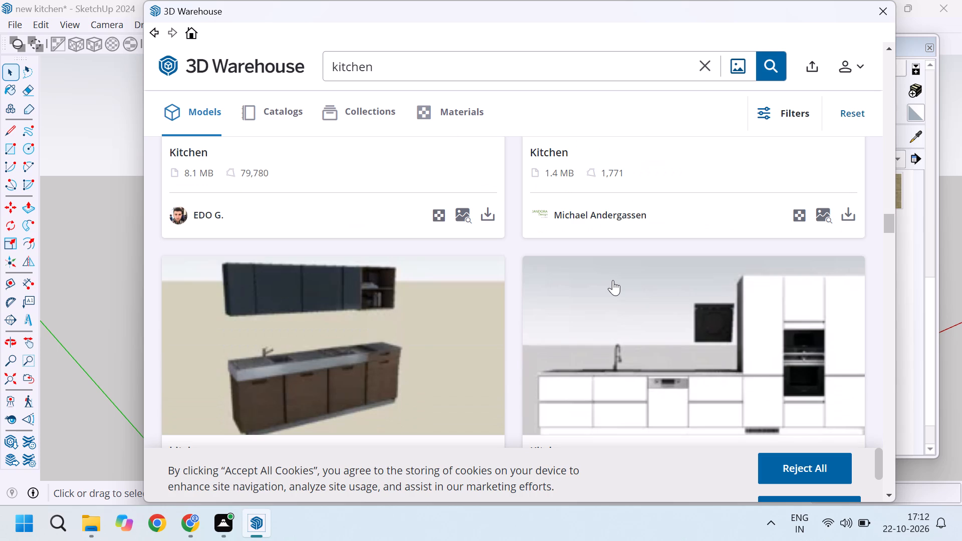
scroll(613, 280, down, 2)
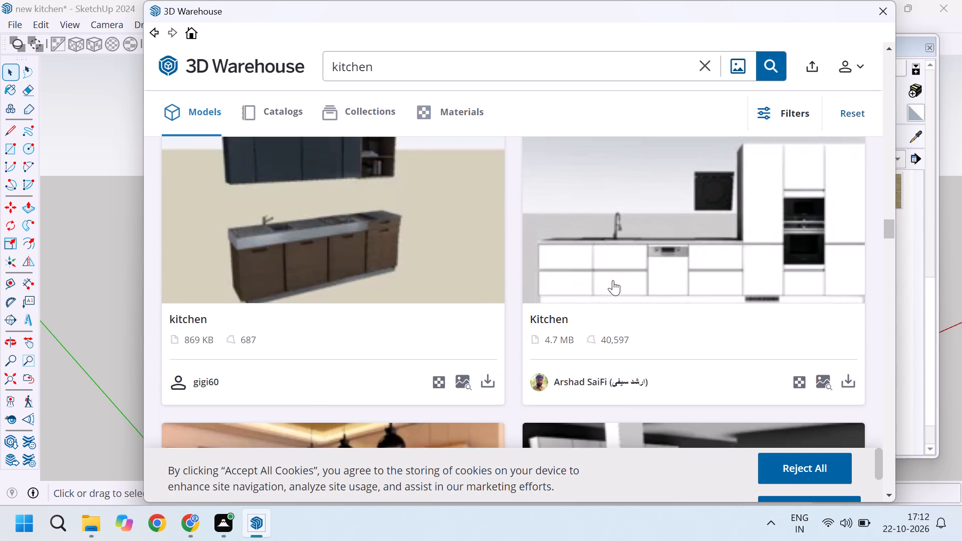
scroll(613, 280, down, 5)
scroll(610, 282, up, 3)
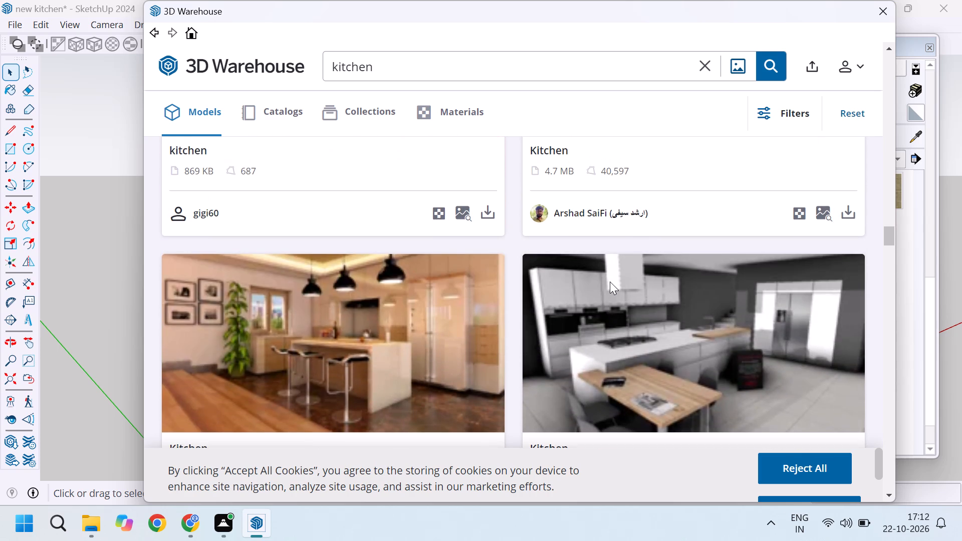
scroll(610, 282, down, 3)
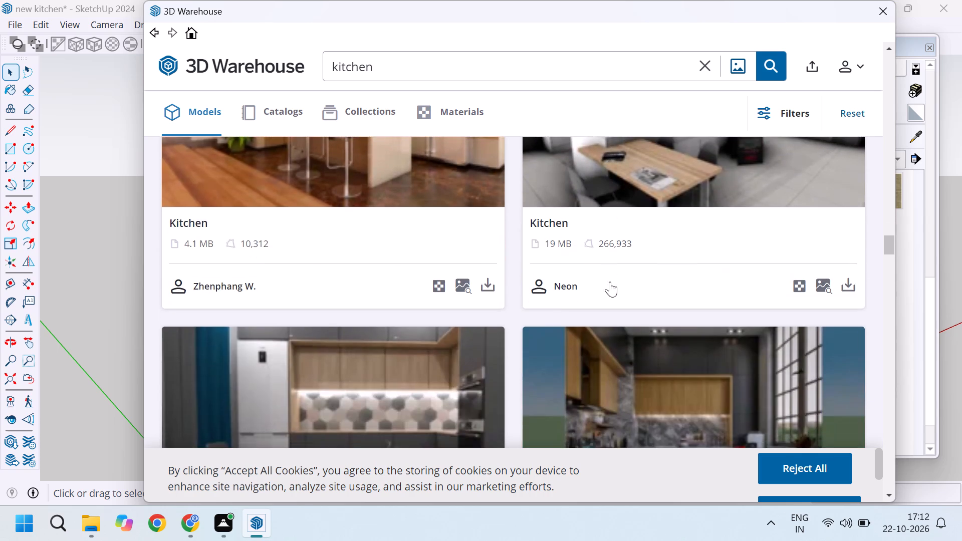
scroll(610, 282, up, 1)
scroll(610, 282, down, 5)
scroll(610, 282, up, 3)
scroll(610, 282, down, 2)
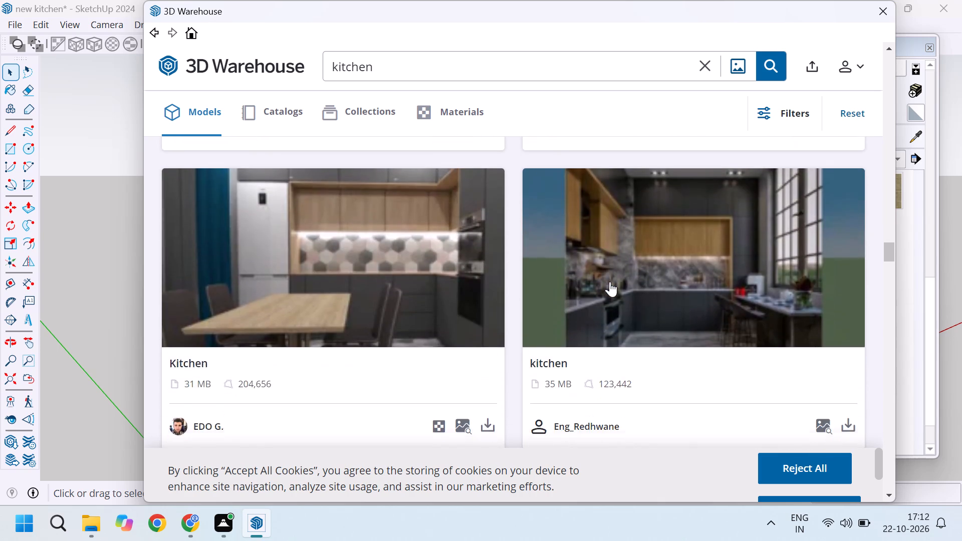
scroll(610, 282, down, 4)
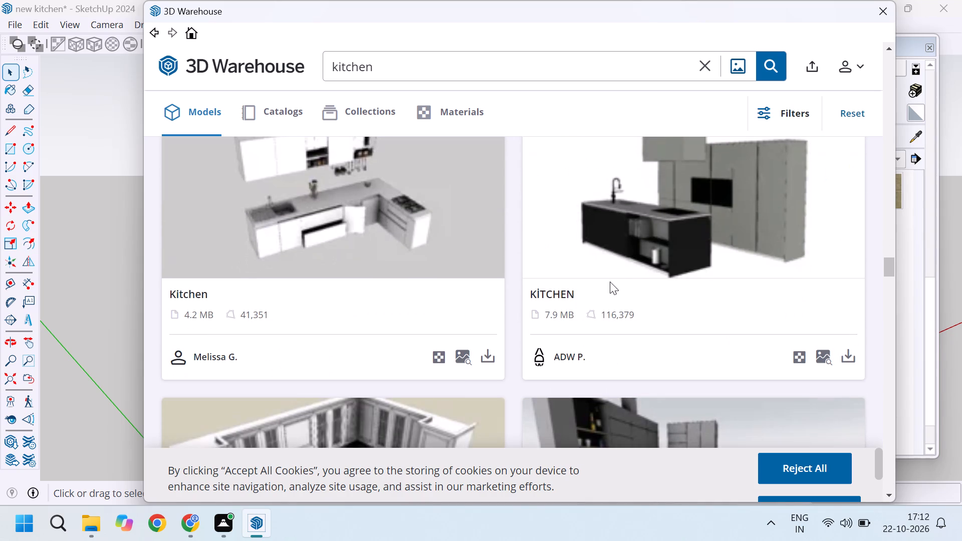
scroll(610, 282, down, 5)
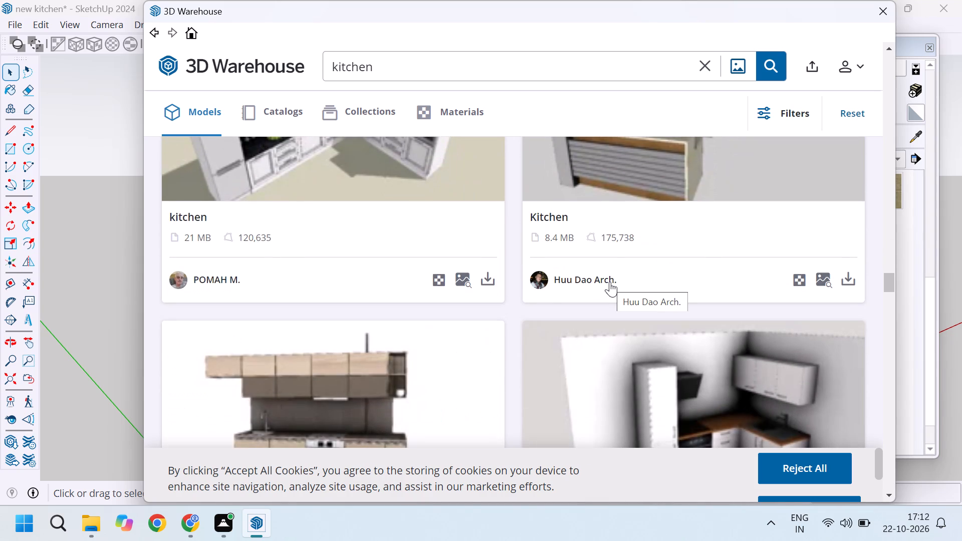
scroll(610, 282, down, 2)
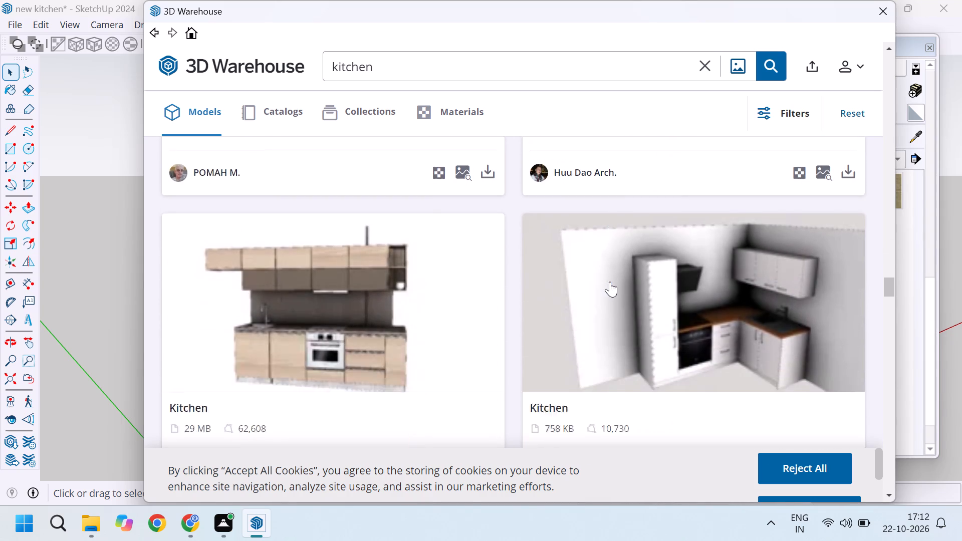
scroll(610, 282, down, 5)
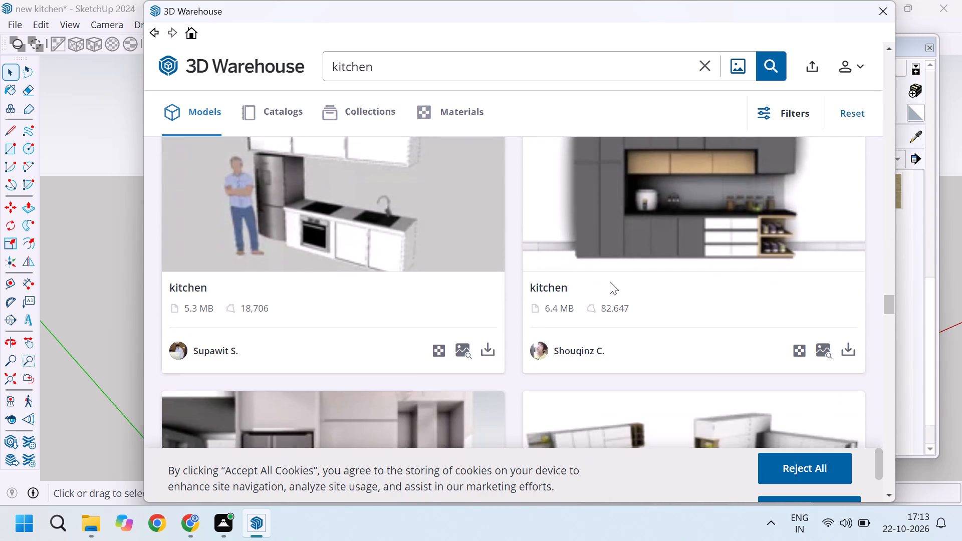
scroll(610, 282, down, 9)
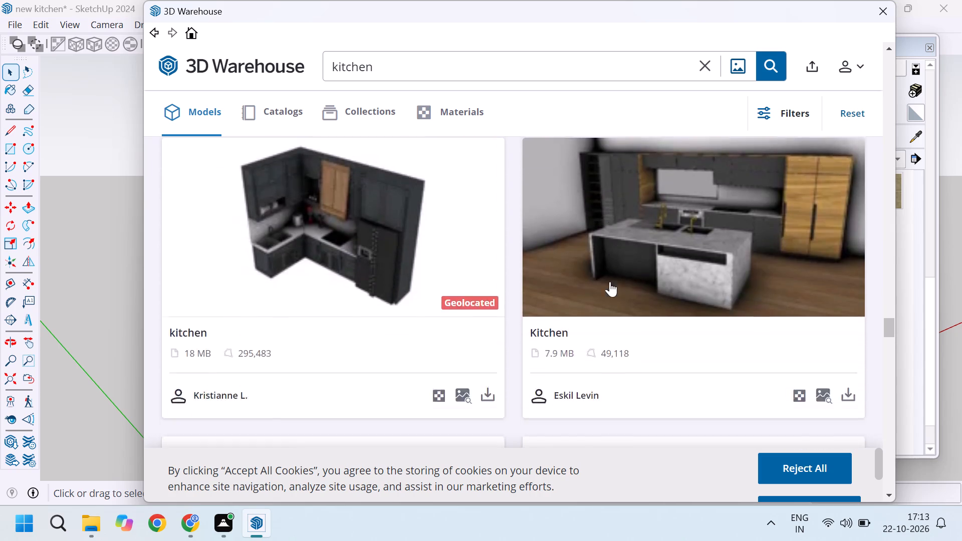
scroll(610, 282, down, 2)
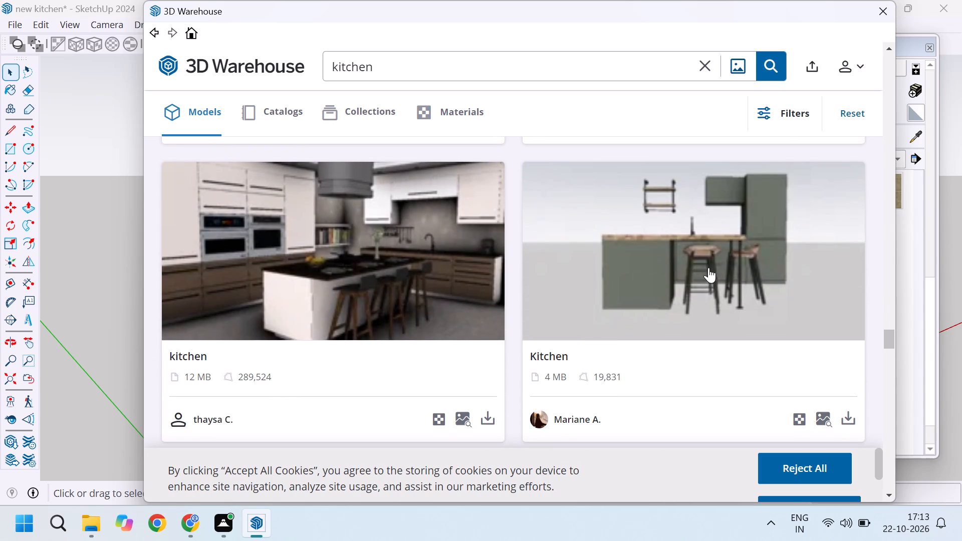
scroll(700, 268, up, 2)
scroll(712, 294, down, 5)
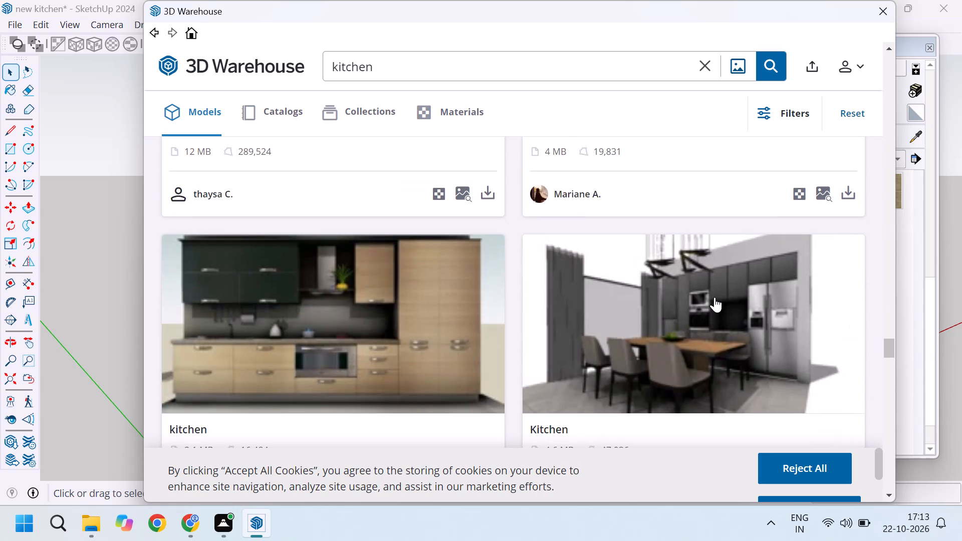
scroll(712, 296, down, 8)
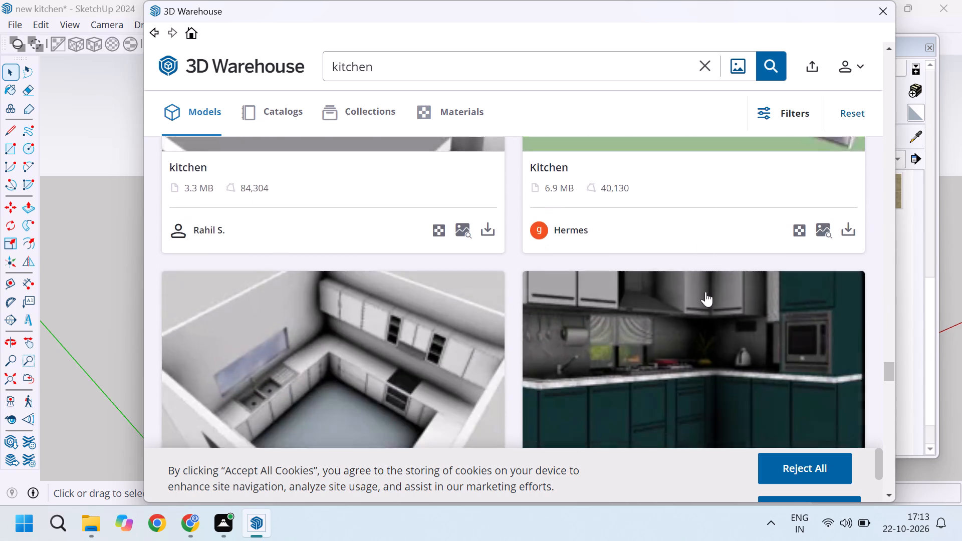
scroll(705, 292, down, 11)
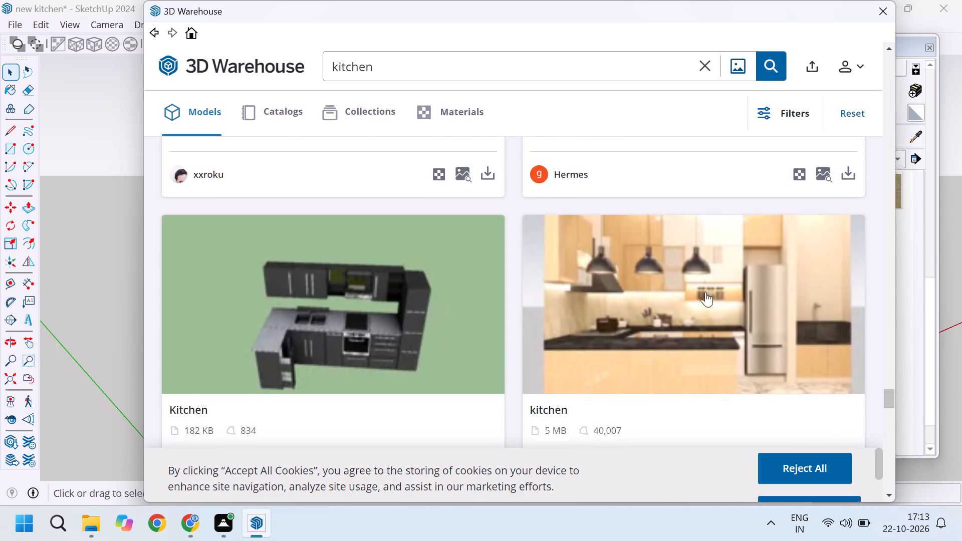
scroll(705, 292, down, 5)
scroll(705, 292, up, 4)
scroll(705, 292, down, 5)
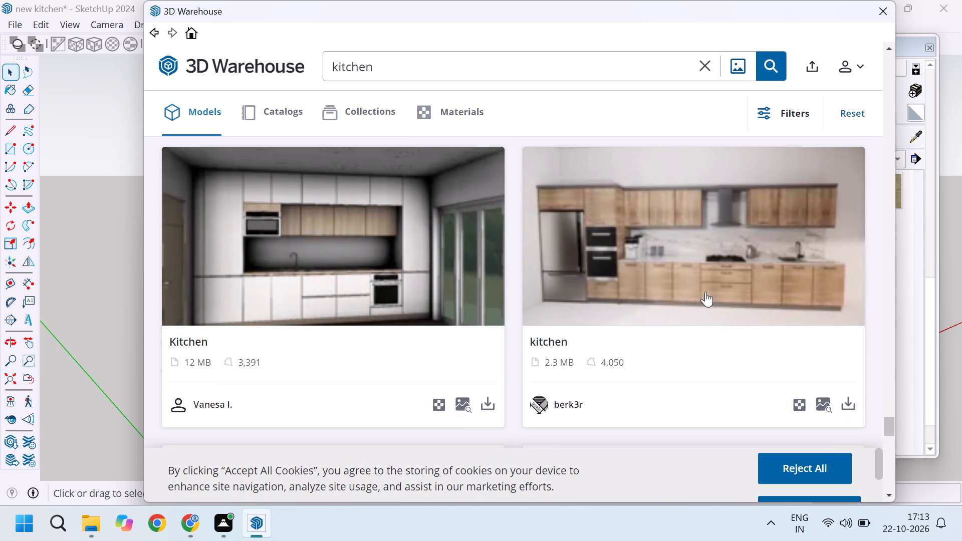
scroll(705, 292, down, 6)
scroll(703, 287, up, 1)
scroll(702, 287, down, 3)
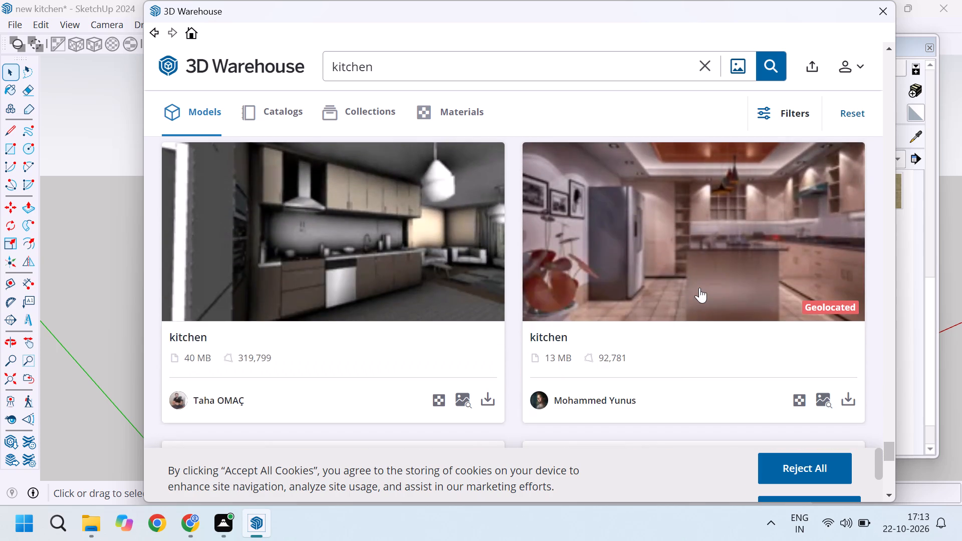
scroll(699, 288, down, 11)
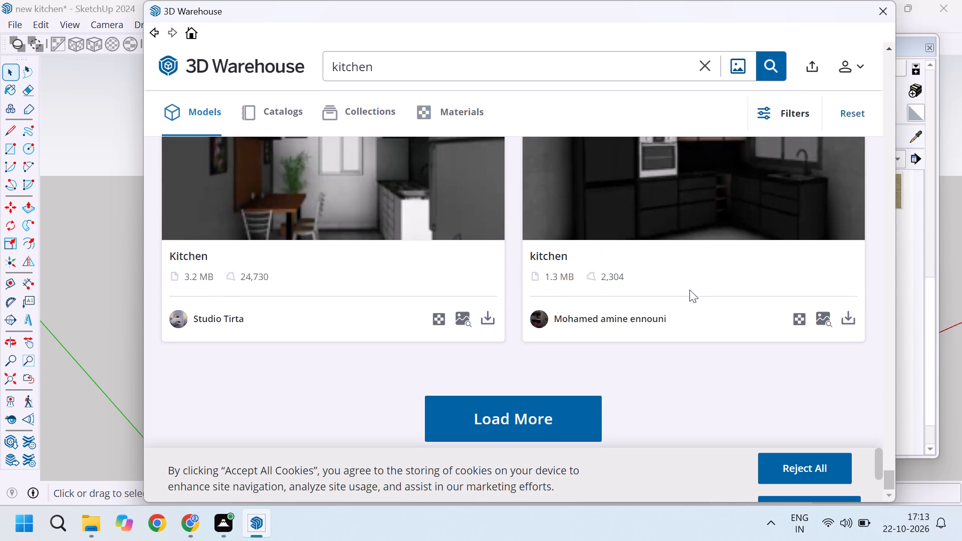
scroll(689, 290, down, 3)
scroll(677, 290, up, 20)
scroll(677, 290, up, 20)
scroll(677, 290, up, 3)
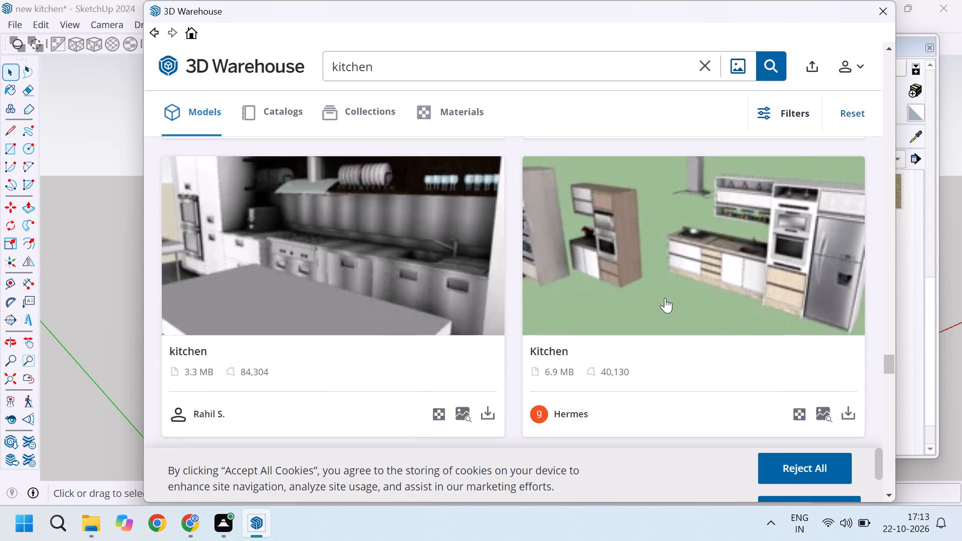
scroll(665, 298, up, 20)
scroll(665, 298, up, 15)
scroll(665, 298, up, 15)
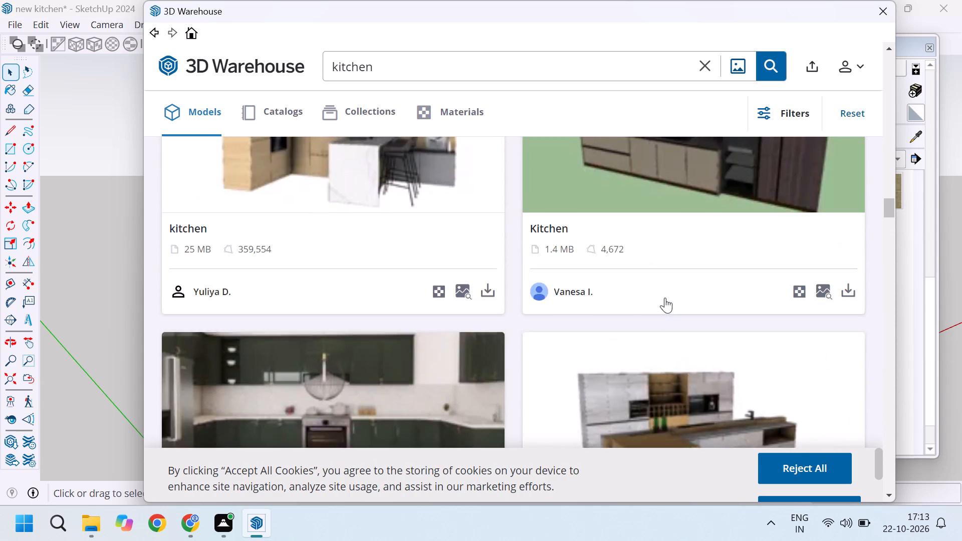
scroll(665, 298, up, 3)
scroll(665, 298, up, 20)
scroll(665, 298, up, 13)
scroll(665, 298, up, 9)
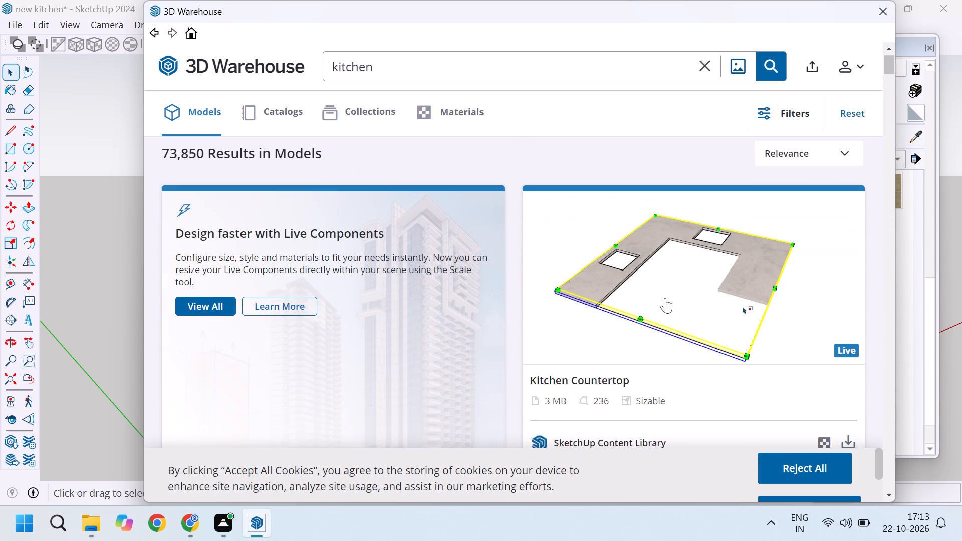
scroll(665, 298, up, 6)
Extend the search text to "kitchen table" and run the model search.
click(390, 72)
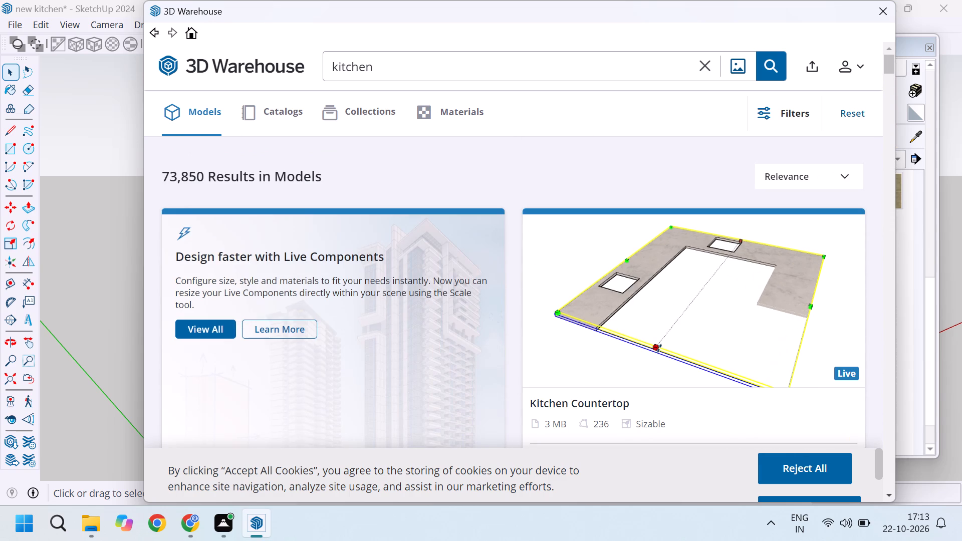
key(space)
text(table)
key(Return)
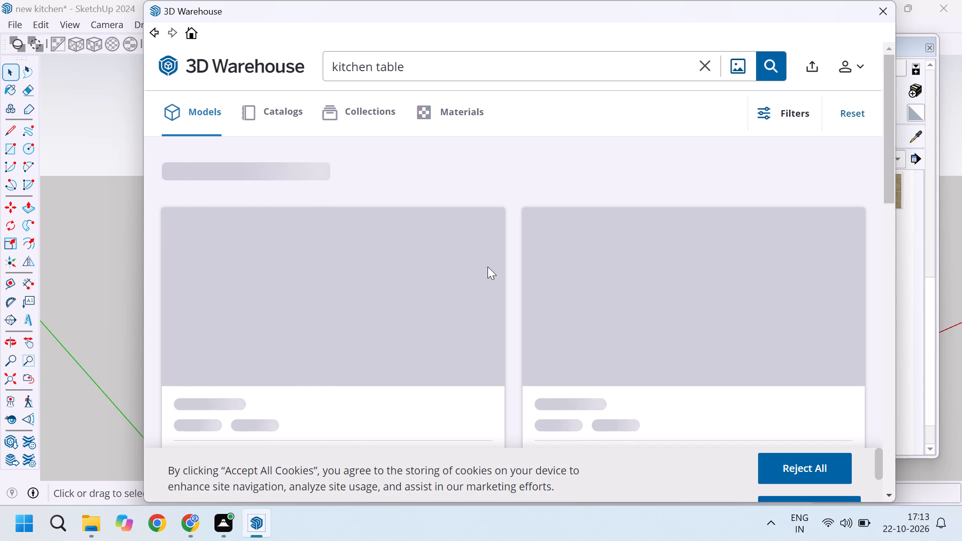
Insert "edge" before "table" in the search text and search the models for "kitchen edge table".
click(423, 68)
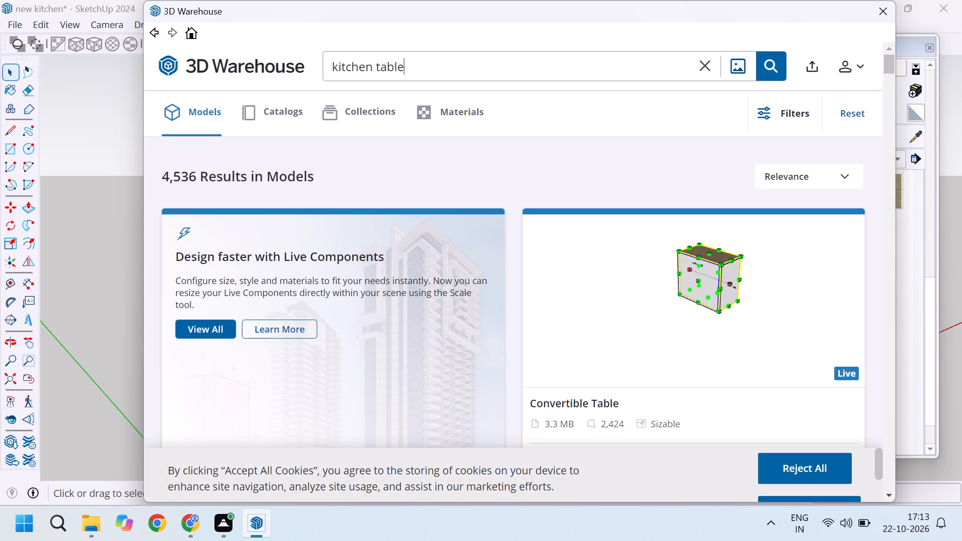
key(Left)
key(Left)
key(Left)
key(Left)
key(Left)
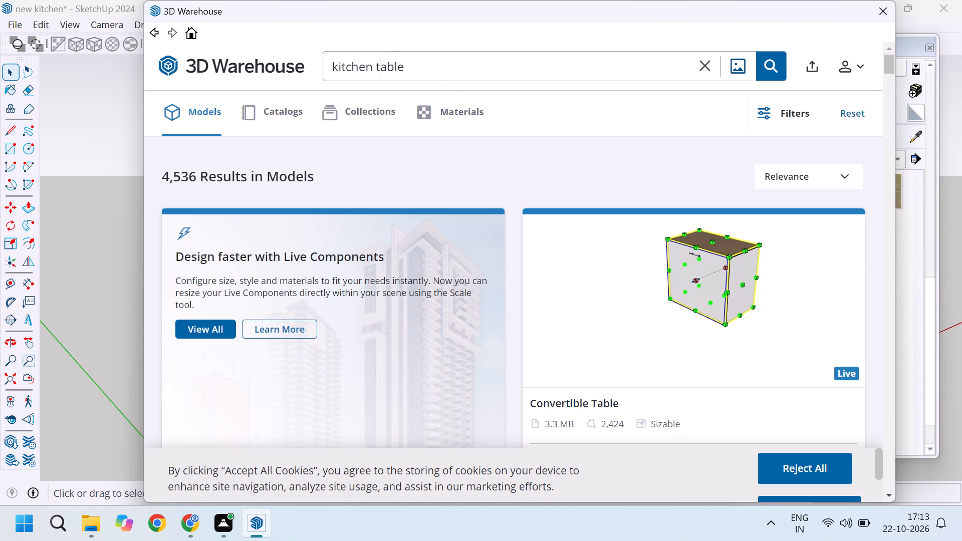
text(edge)
key(space)
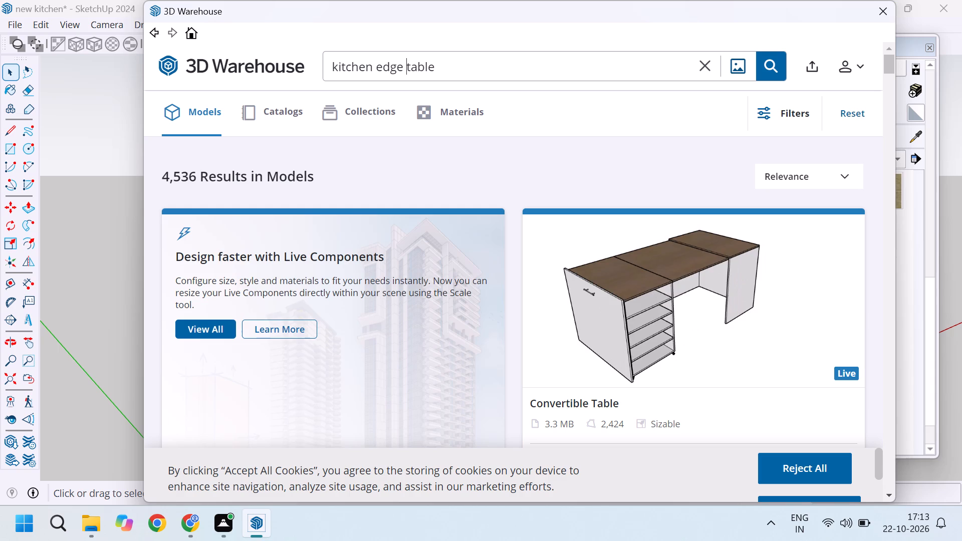
key(Return)
Look through the "kitchen edge table" results for a table model that suits the kitchen.
scroll(510, 273, up, 5)
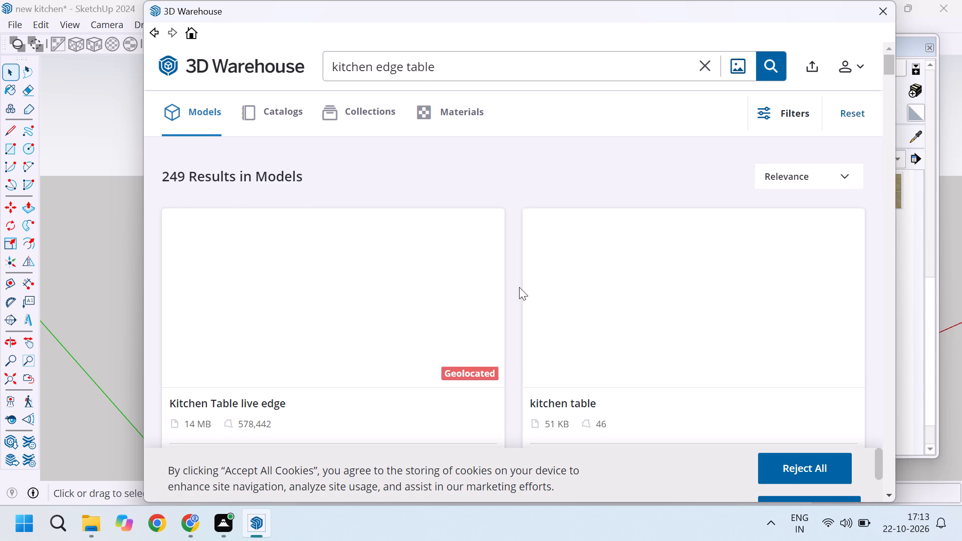
scroll(513, 278, down, 4)
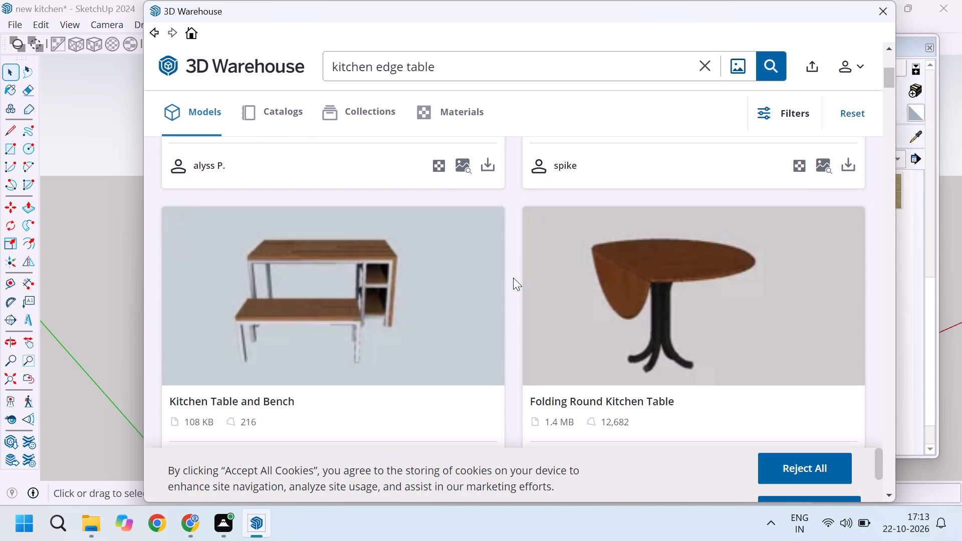
scroll(513, 278, down, 7)
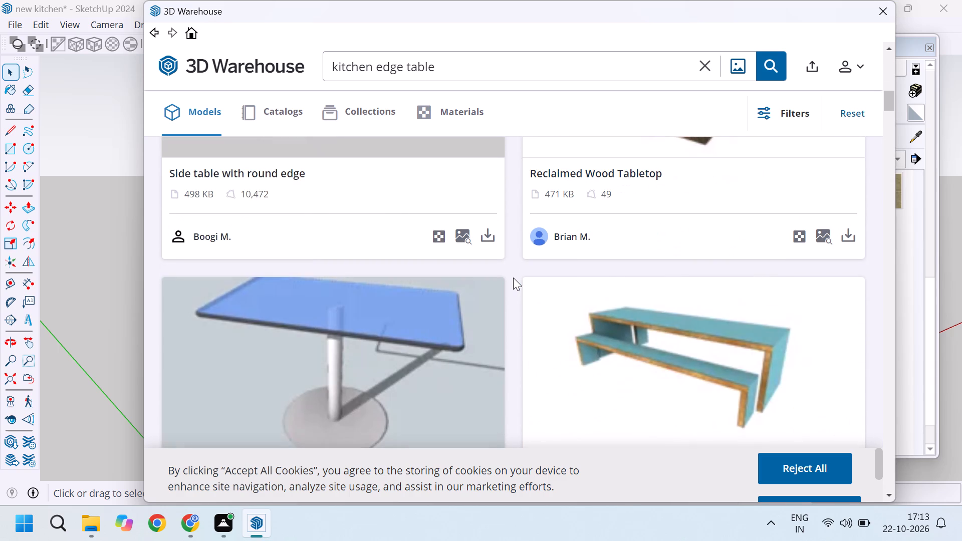
scroll(513, 278, down, 8)
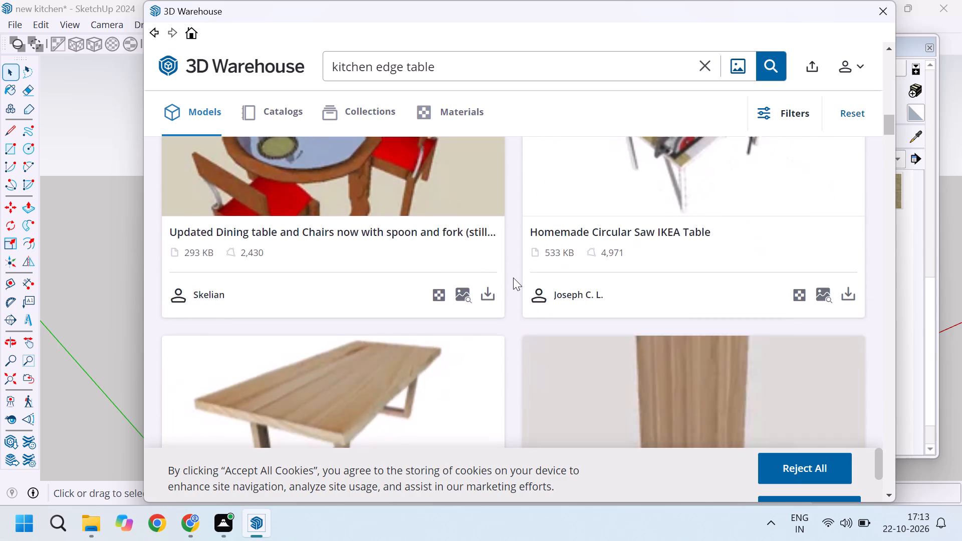
scroll(513, 278, down, 8)
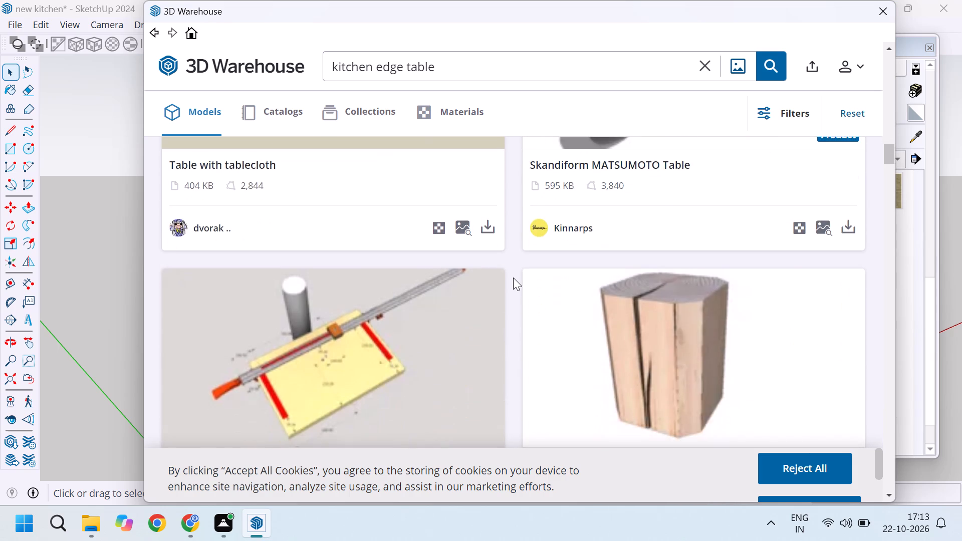
scroll(513, 278, down, 10)
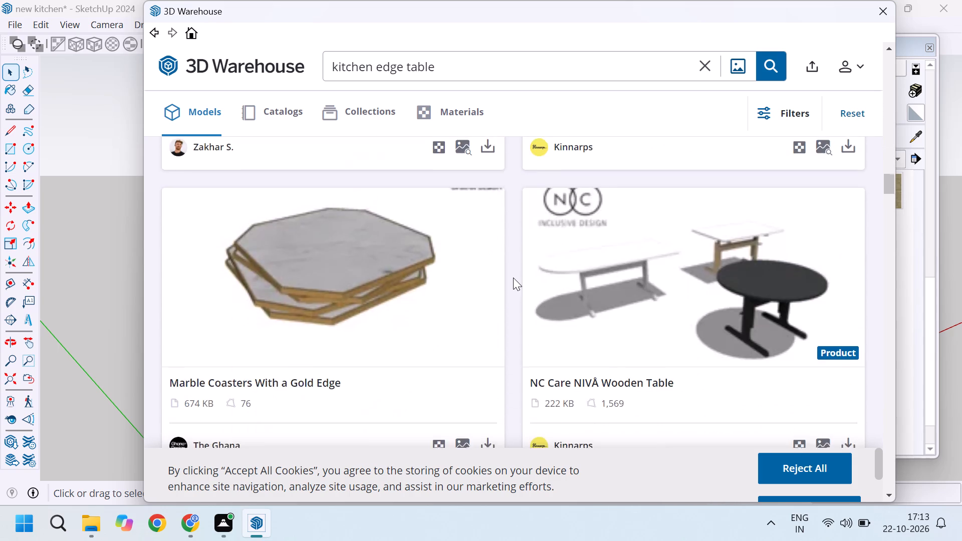
scroll(513, 278, down, 2)
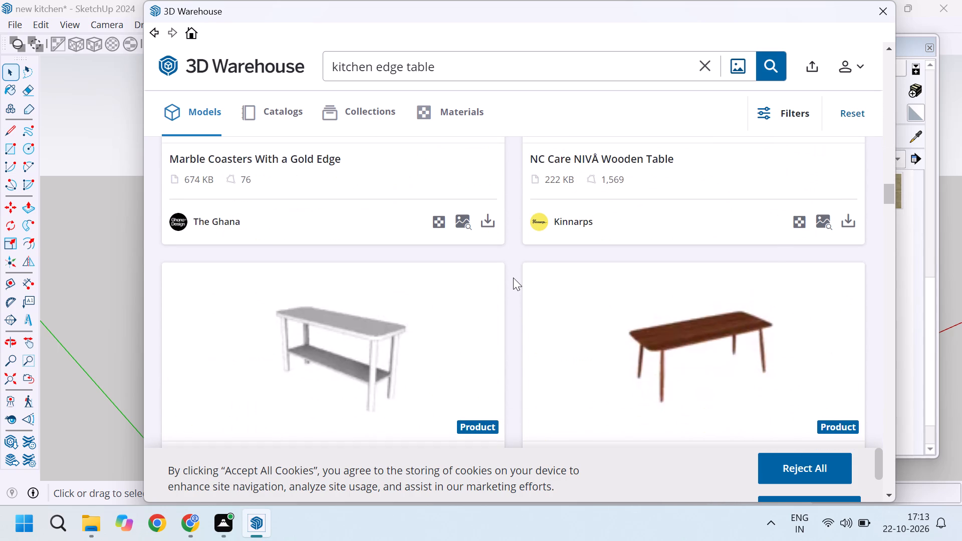
Replace the search text with "wall mounted table" and run the model search.
click(709, 67)
text(wall mounted table)
key(Return)
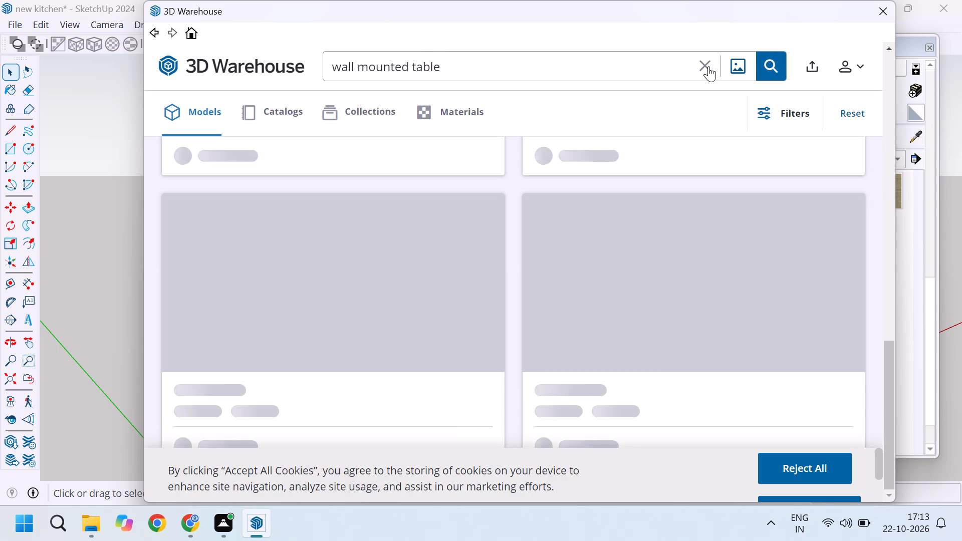
Look through the "wall mounted table" results for a wall-fixed table that suits the kitchen.
scroll(738, 204, up, 20)
scroll(738, 204, up, 5)
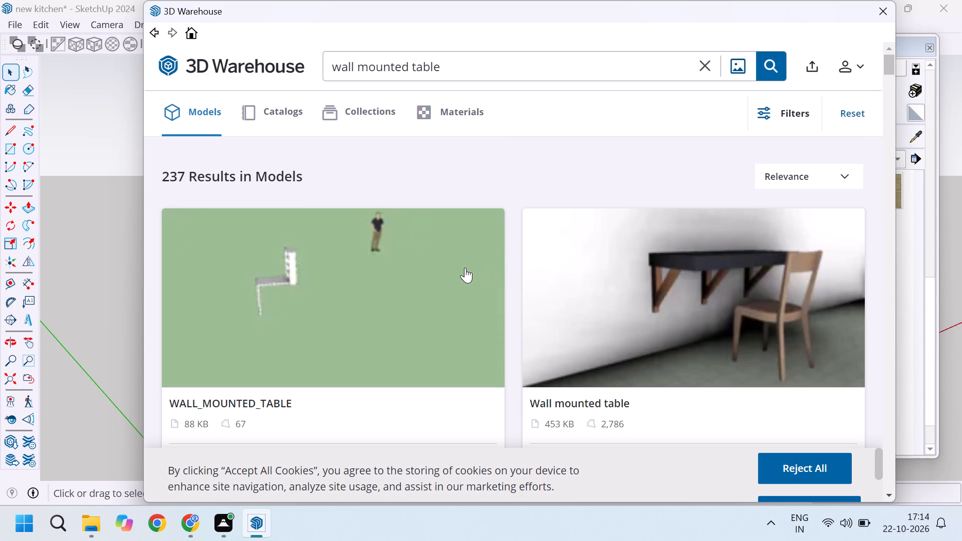
scroll(449, 275, down, 7)
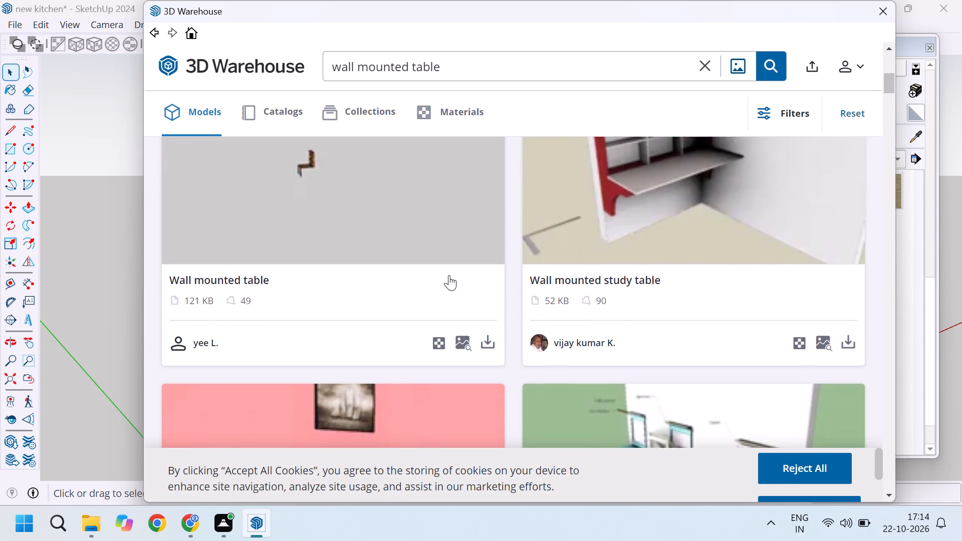
scroll(449, 275, down, 2)
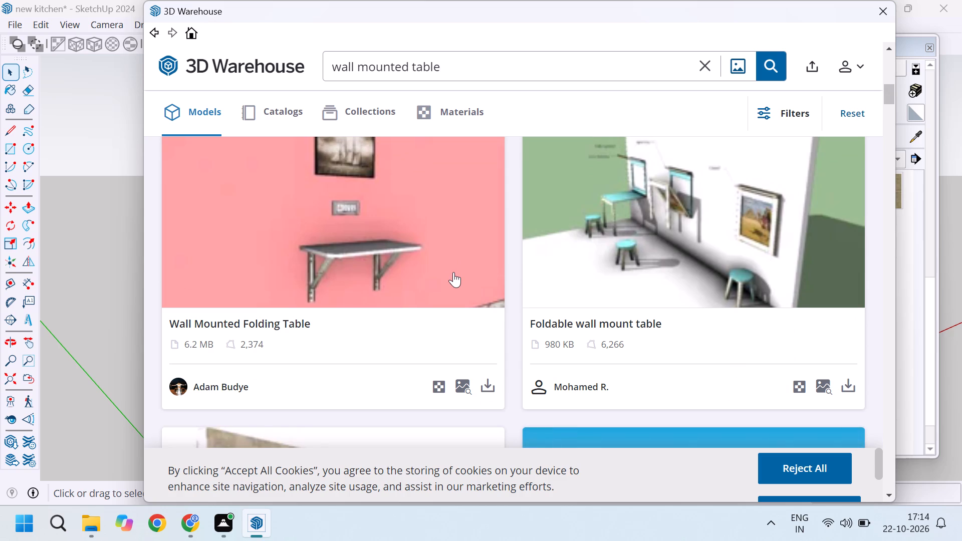
scroll(453, 272, down, 9)
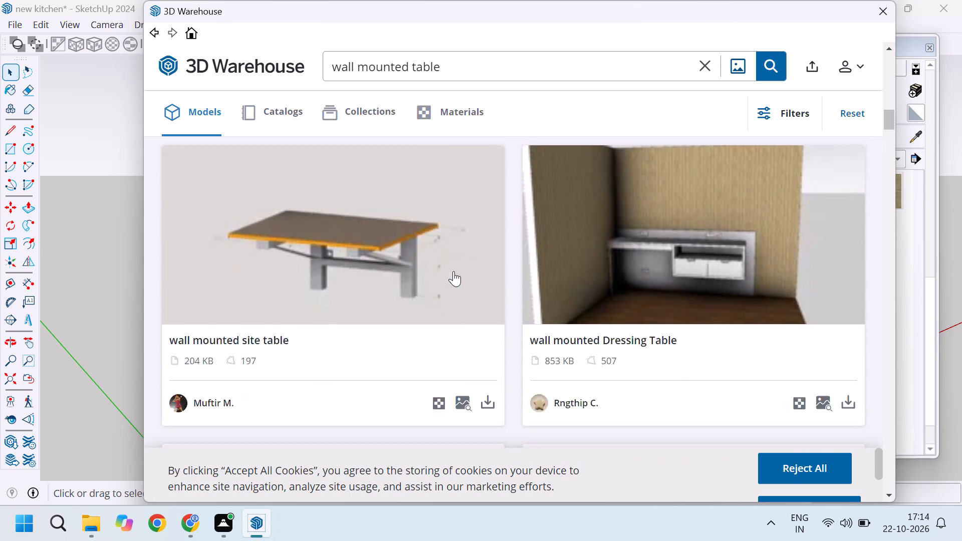
scroll(453, 271, up, 3)
scroll(453, 271, down, 3)
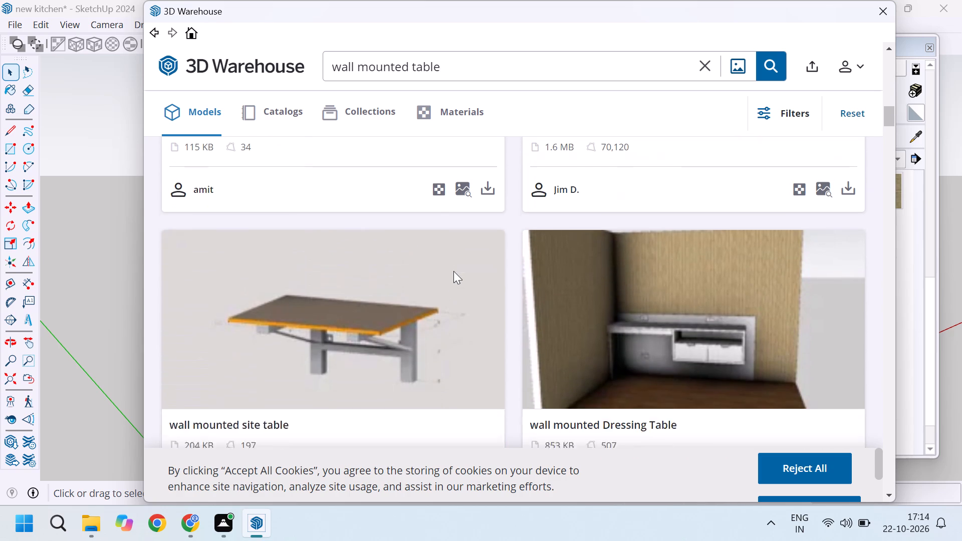
scroll(453, 271, down, 1)
scroll(453, 271, up, 3)
scroll(453, 271, down, 1)
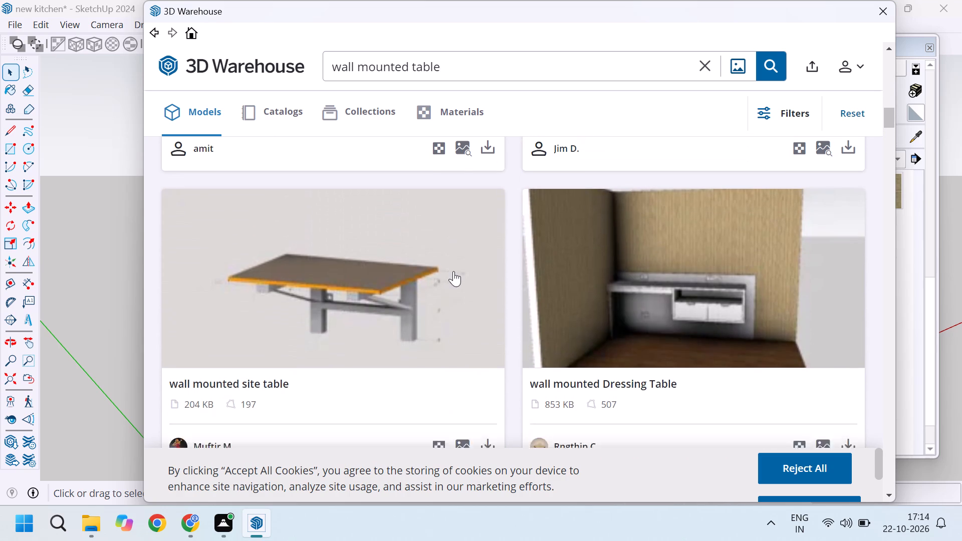
scroll(453, 271, down, 7)
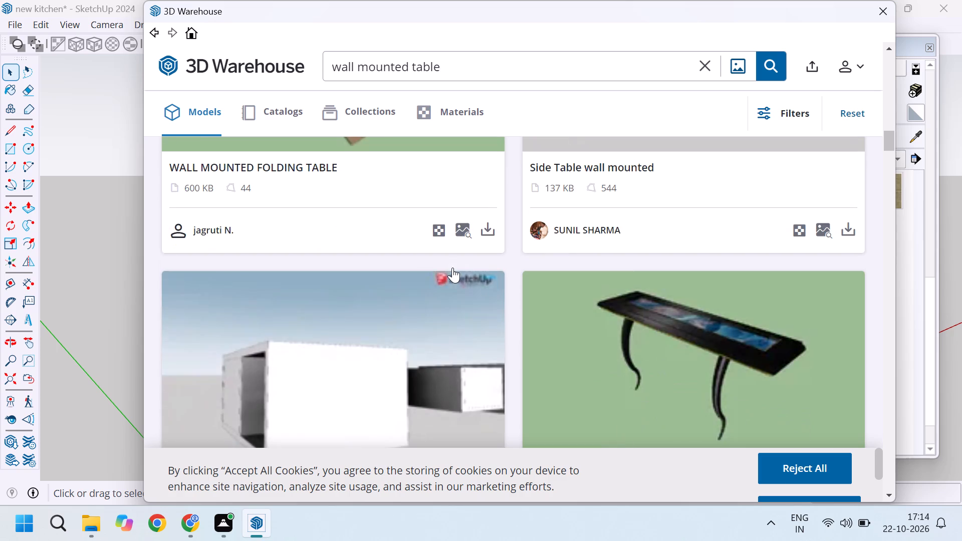
scroll(452, 267, down, 10)
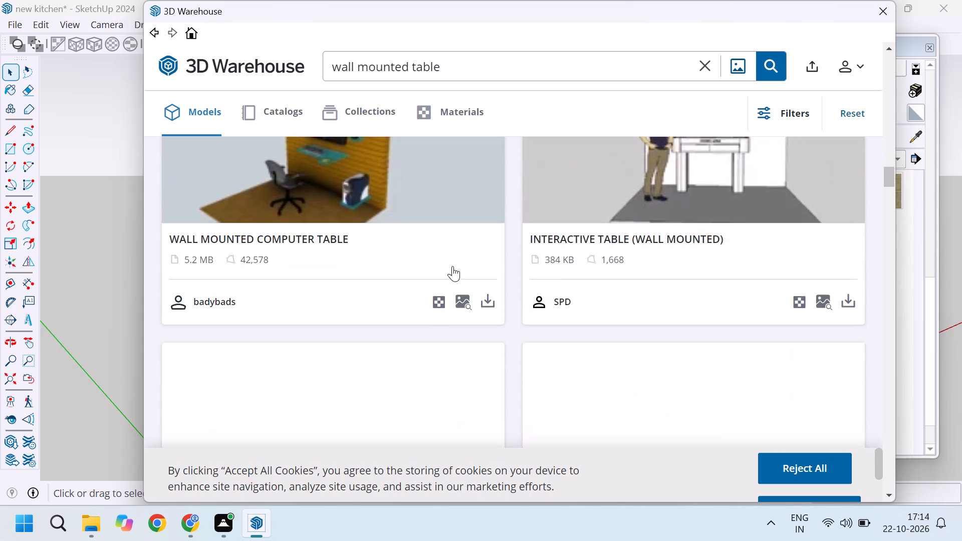
scroll(452, 266, down, 11)
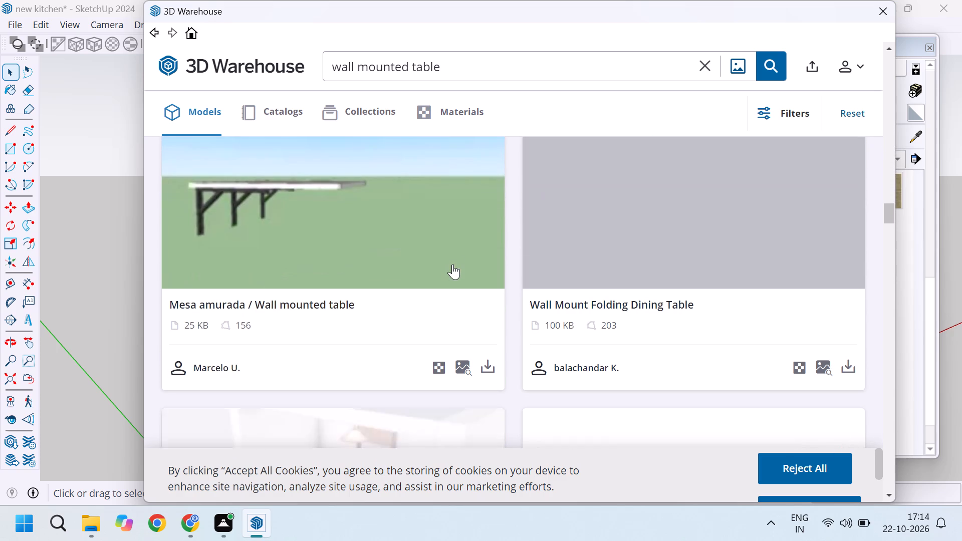
Add "kitchen" to the search text and search the models for "wall mounted table kitchen".
click(466, 62)
key(space)
text(kitchen)
key(Return)
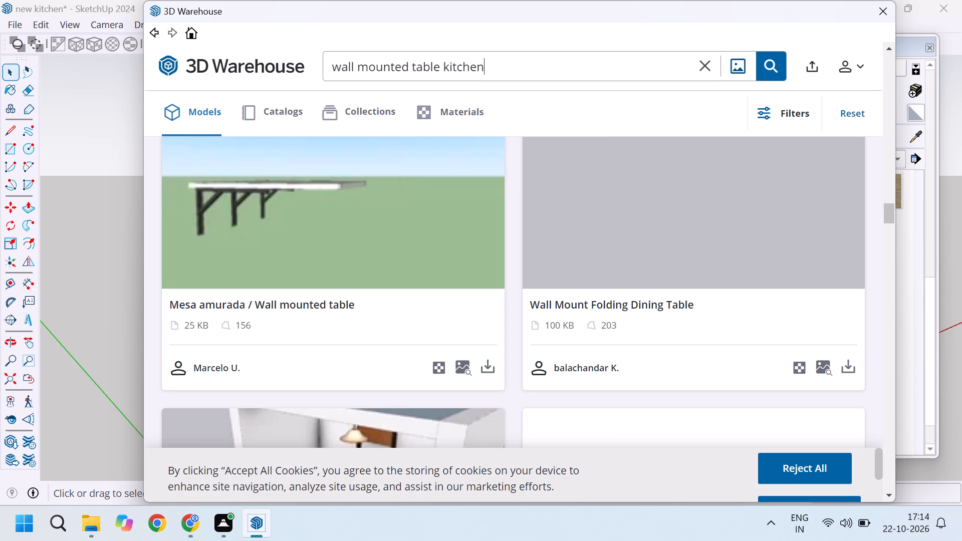
Look through the "wall mounted table kitchen" results for a suitable wall-mounted kitchen table.
scroll(455, 263, up, 20)
scroll(455, 263, up, 3)
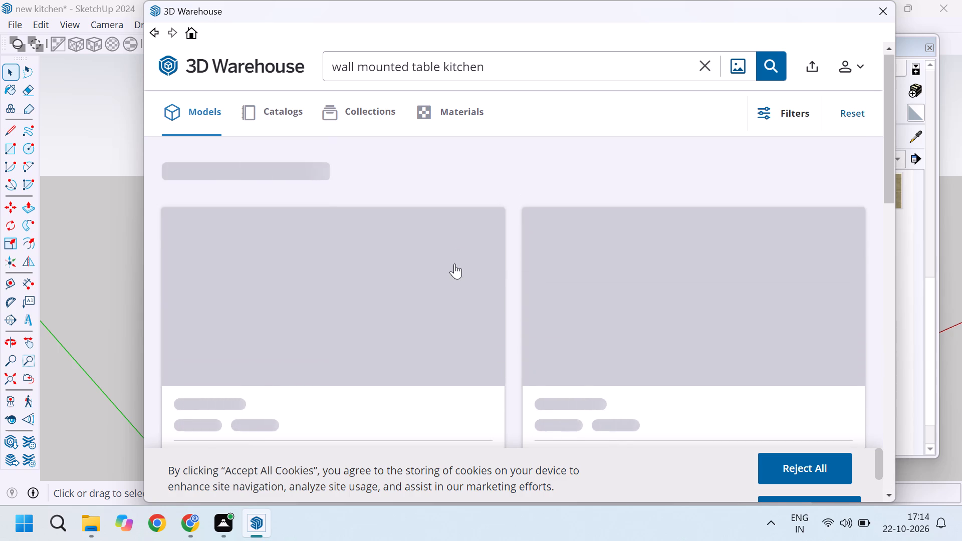
scroll(454, 263, down, 2)
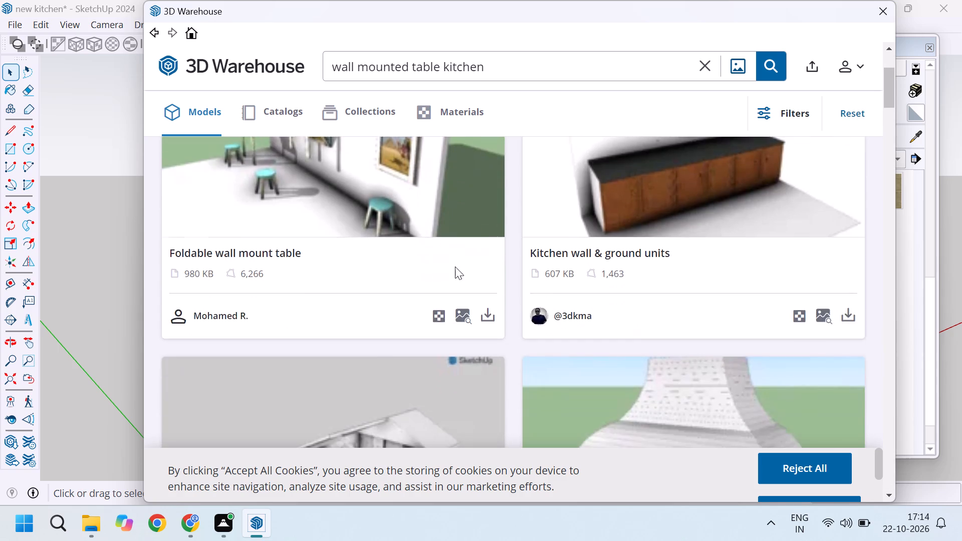
scroll(469, 276, down, 13)
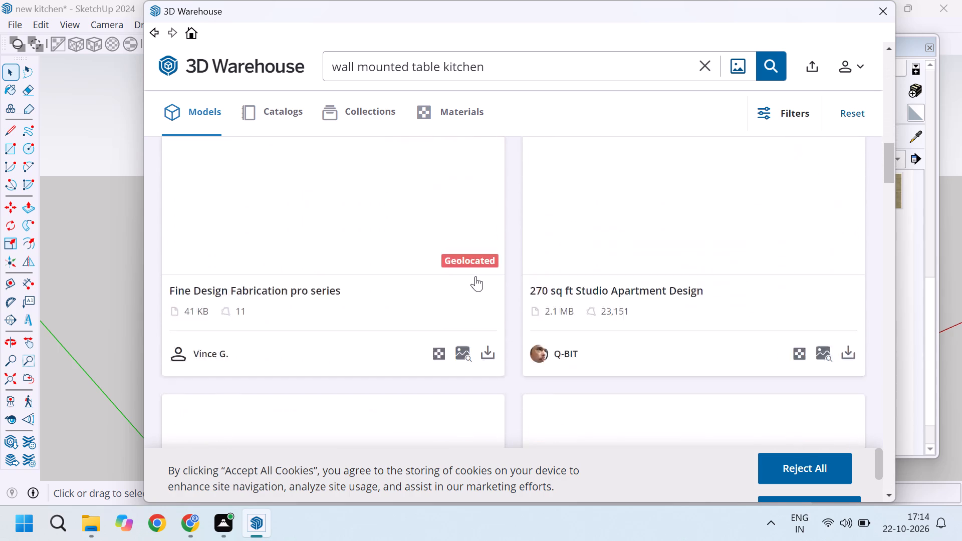
scroll(475, 276, up, 3)
scroll(475, 276, down, 2)
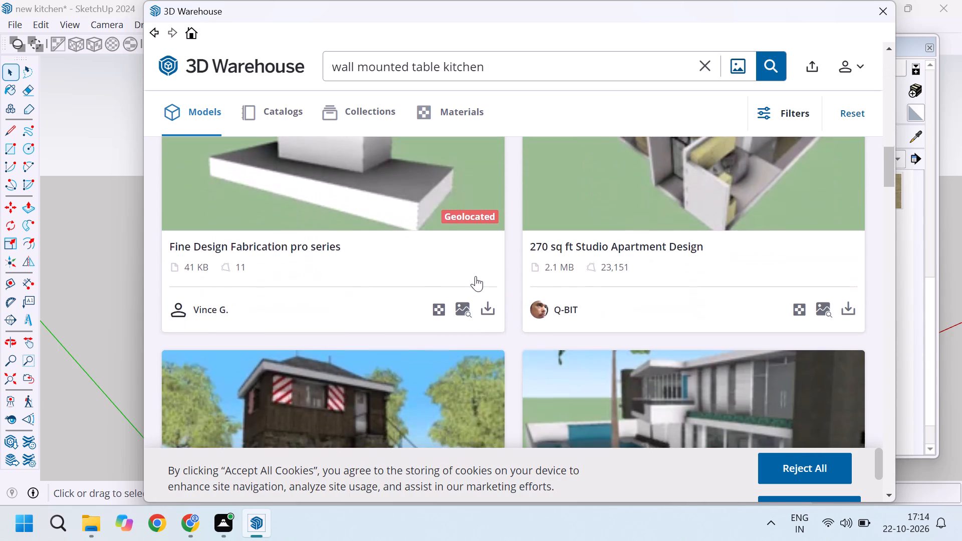
scroll(475, 276, down, 14)
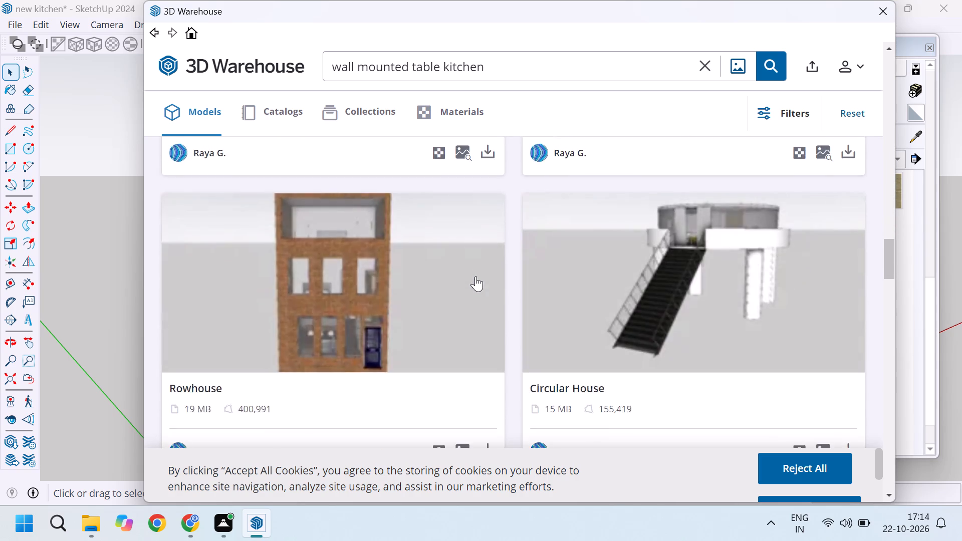
scroll(475, 276, down, 13)
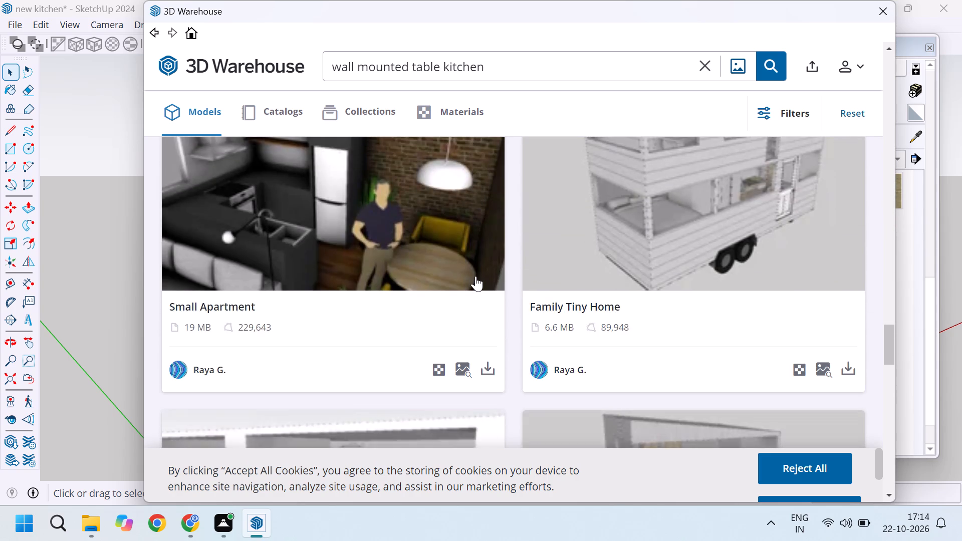
scroll(475, 276, down, 13)
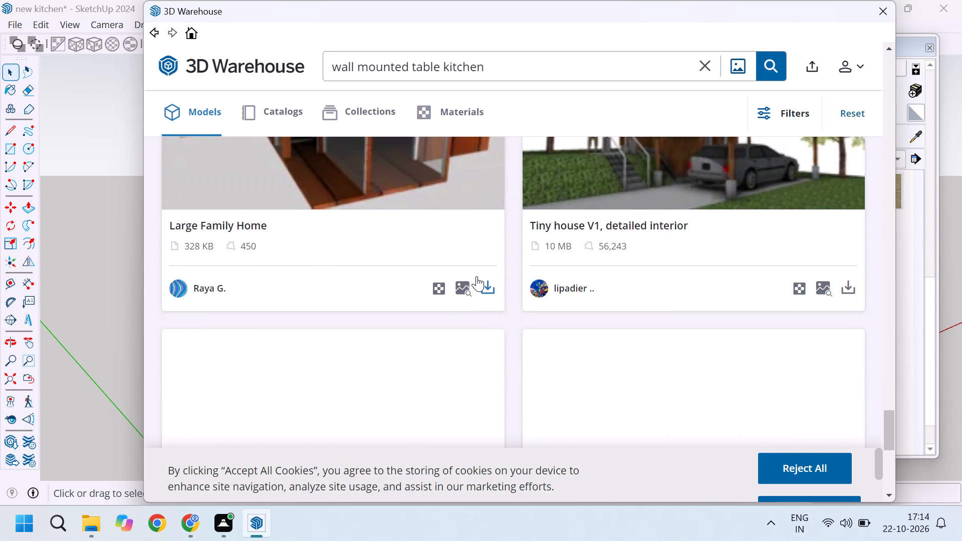
scroll(476, 276, down, 8)
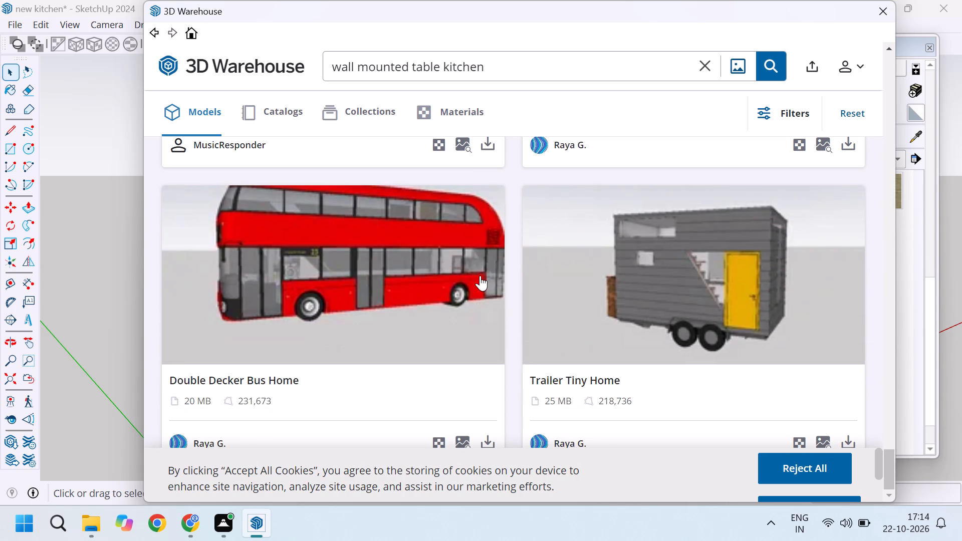
Shorten the search text back to "wall mounted table" and run the model search again.
click(503, 63)
key(BackSpace)
key(BackSpace)
key(BackSpace)
key(BackSpace)
key(BackSpace)
key(BackSpace)
key(BackSpace)
key(Return)
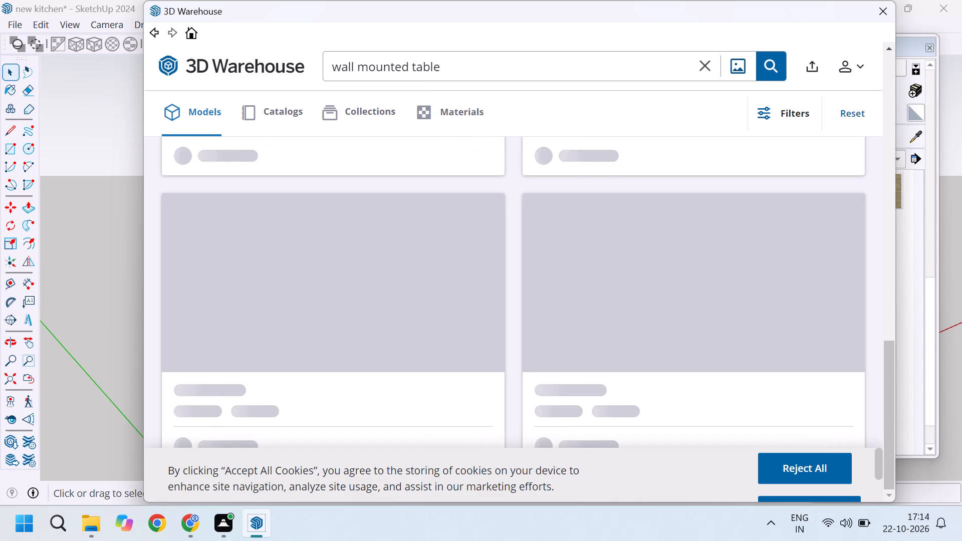
scroll(623, 236, up, 20)
scroll(623, 236, up, 2)
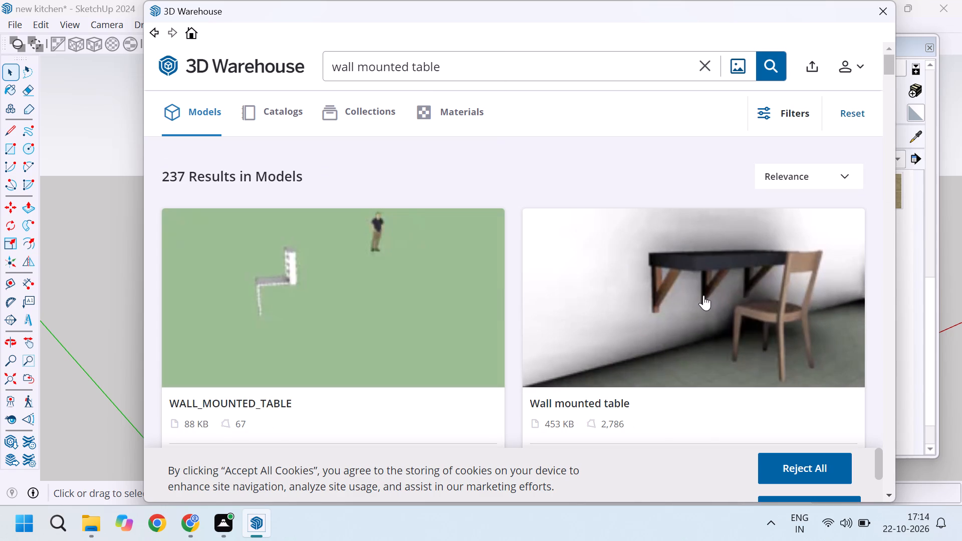
Run an image-based search for models similar to the black "Wall mounted table" shown with a wooden chair.
scroll(714, 294, down, 1)
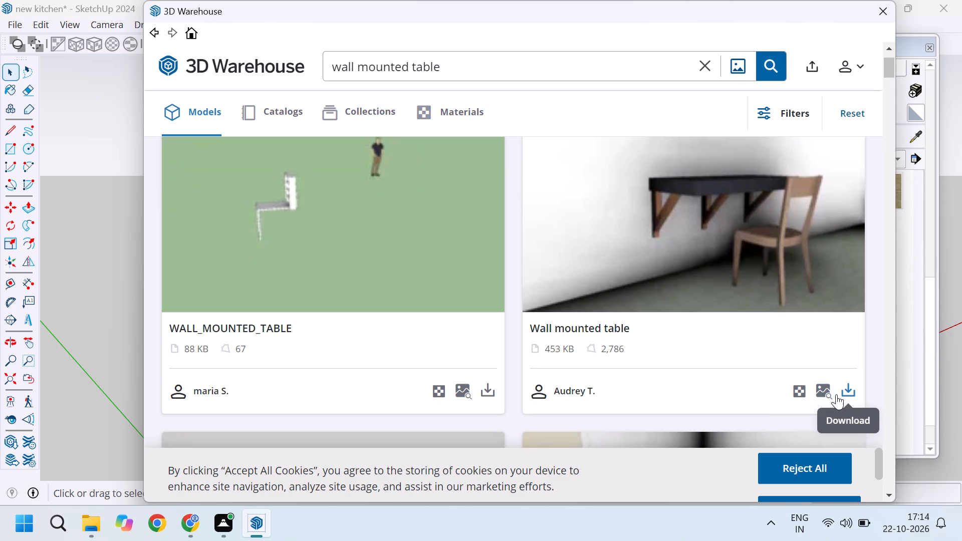
click(829, 391)
Look through the models similar to the black wall mounted table for a bracketed wall table that suits the kitchen.
scroll(543, 276, up, 13)
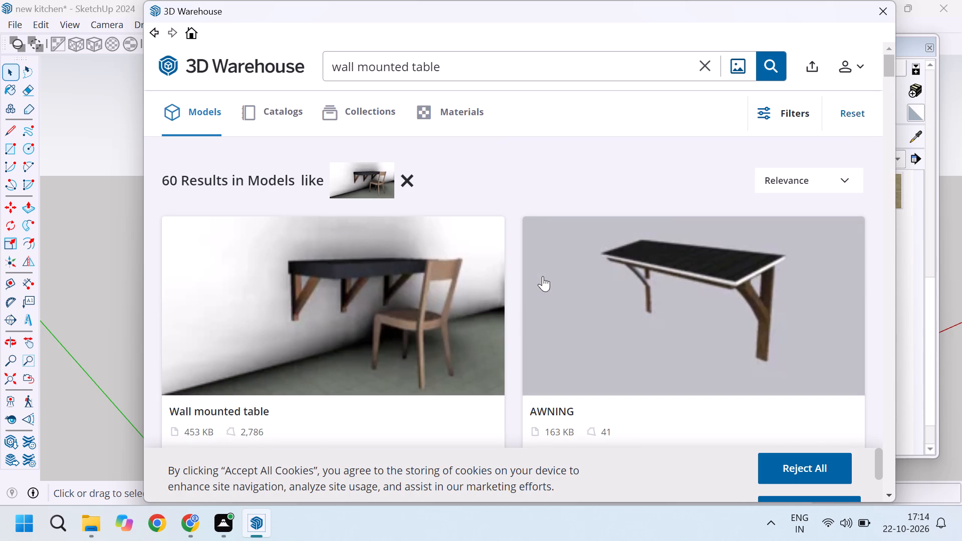
scroll(543, 276, down, 7)
scroll(543, 276, up, 4)
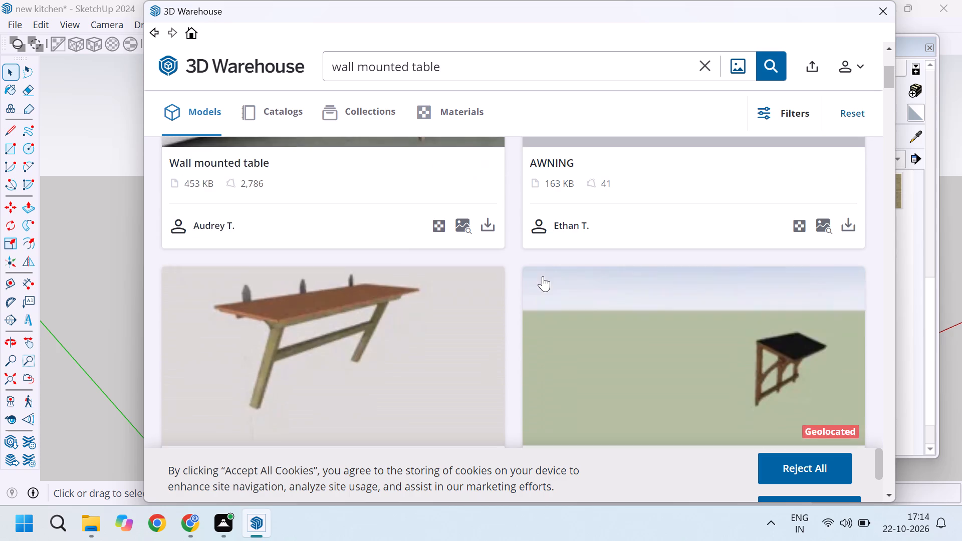
scroll(543, 276, down, 6)
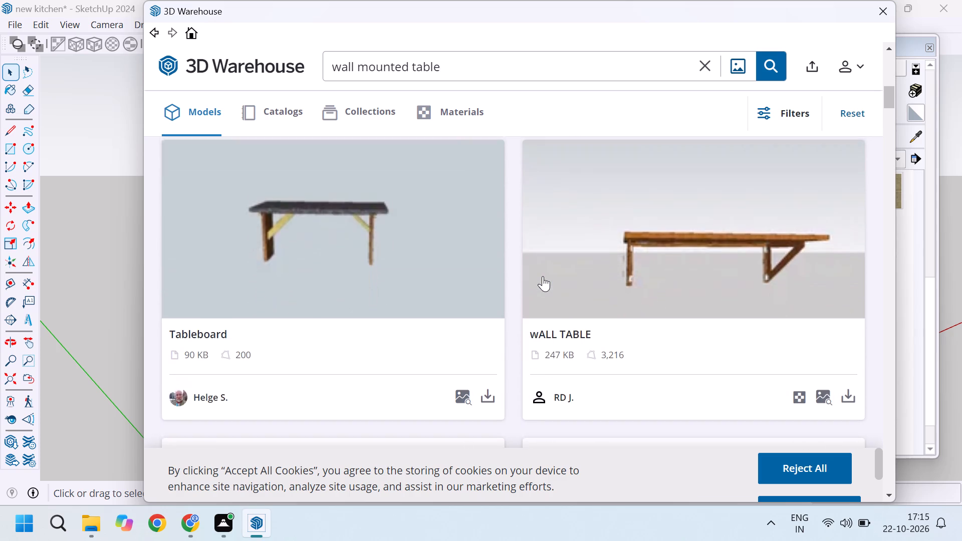
scroll(543, 276, down, 3)
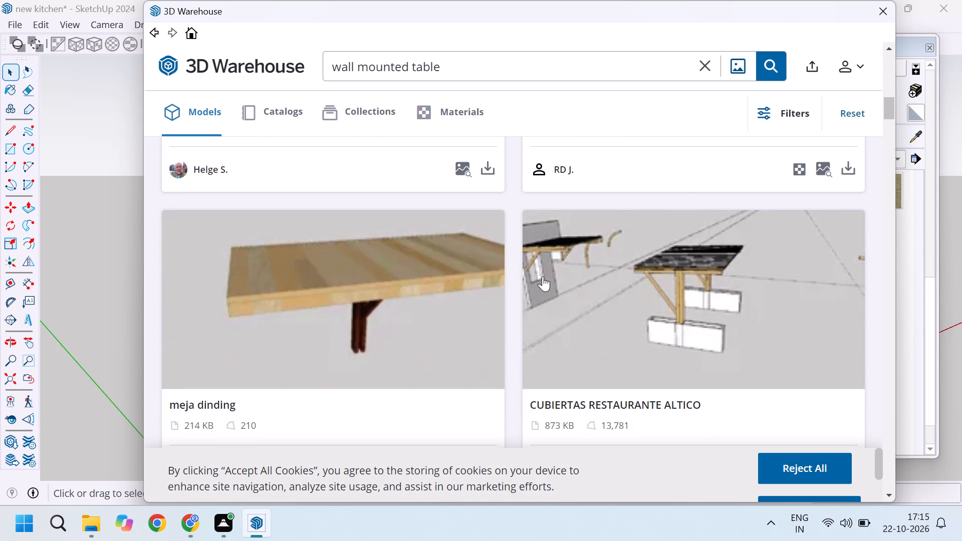
scroll(543, 276, down, 5)
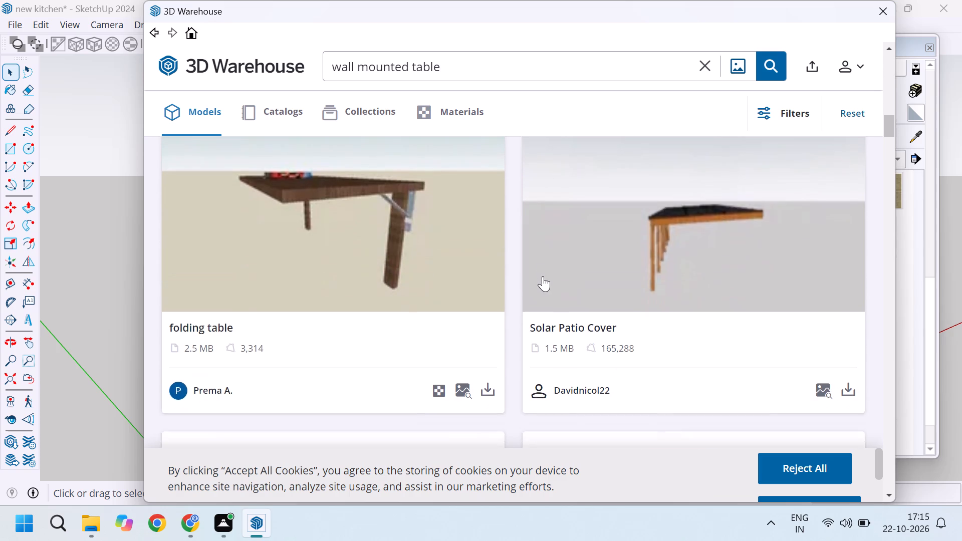
scroll(543, 276, down, 5)
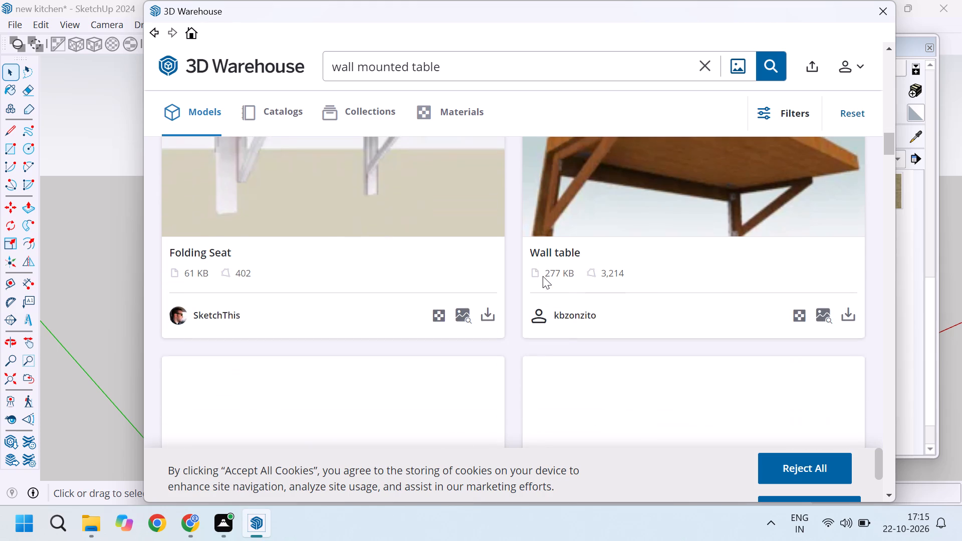
scroll(543, 276, up, 2)
scroll(543, 276, down, 3)
scroll(551, 274, up, 1)
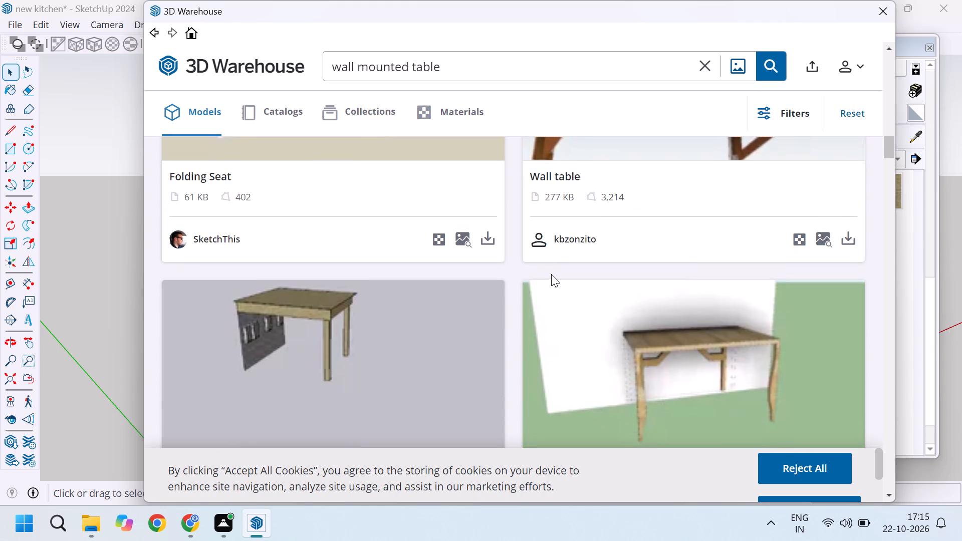
scroll(551, 274, up, 2)
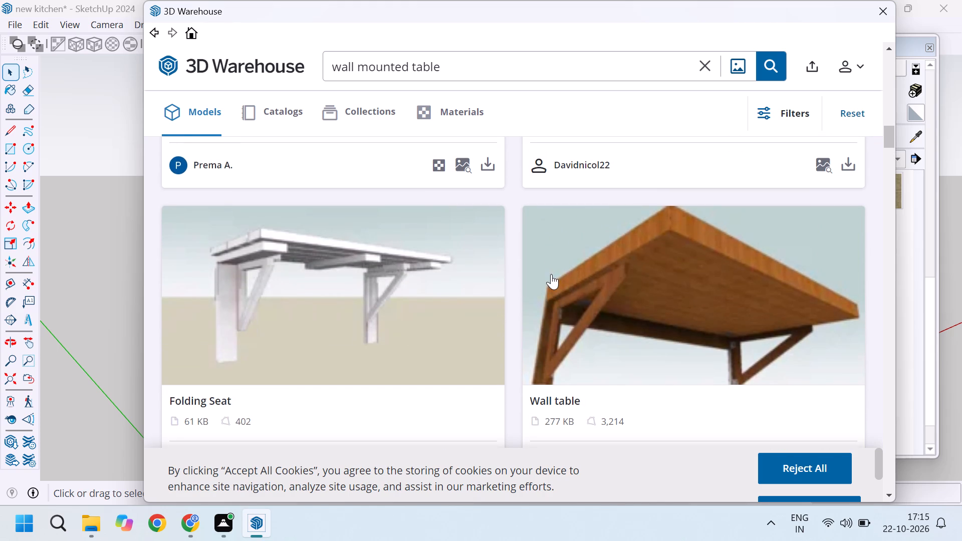
scroll(551, 274, down, 8)
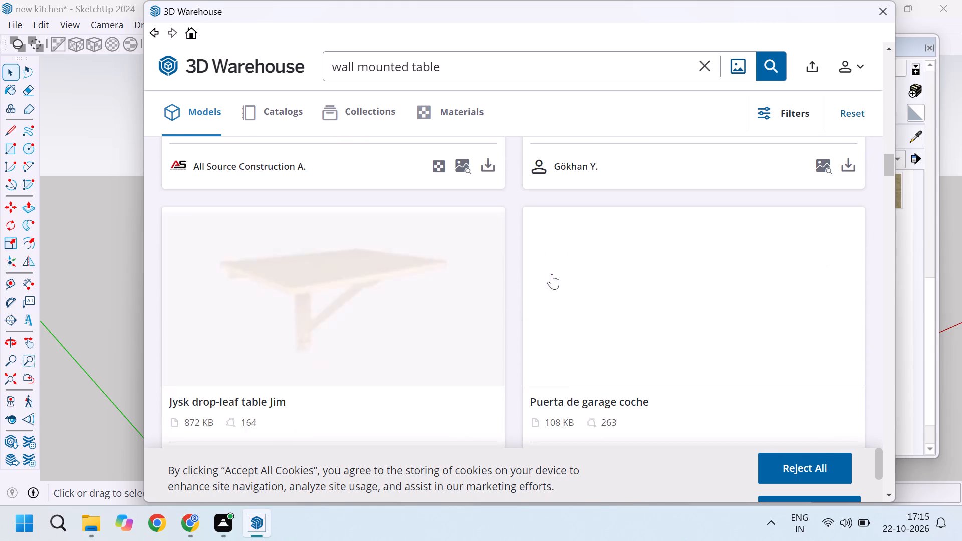
scroll(552, 274, down, 1)
scroll(552, 274, up, 1)
scroll(552, 274, down, 3)
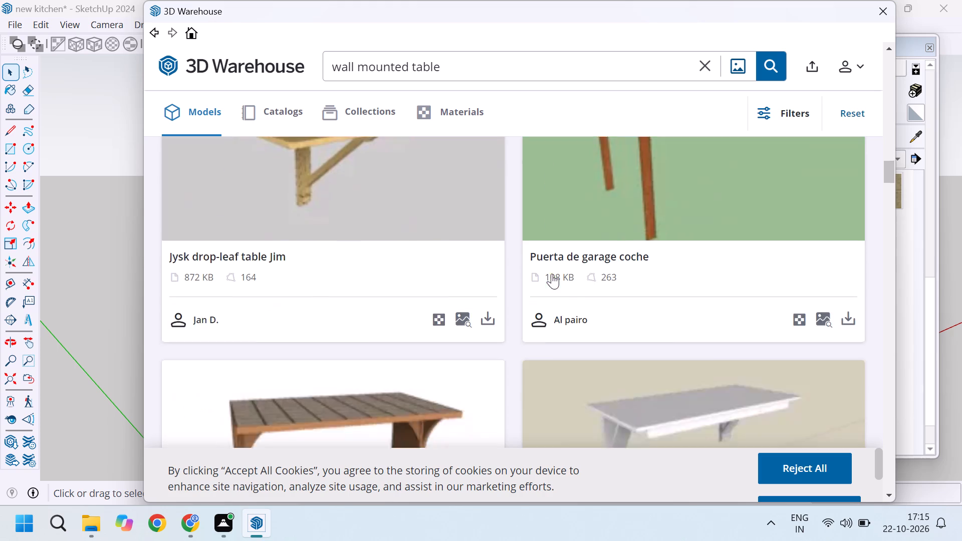
scroll(552, 274, down, 6)
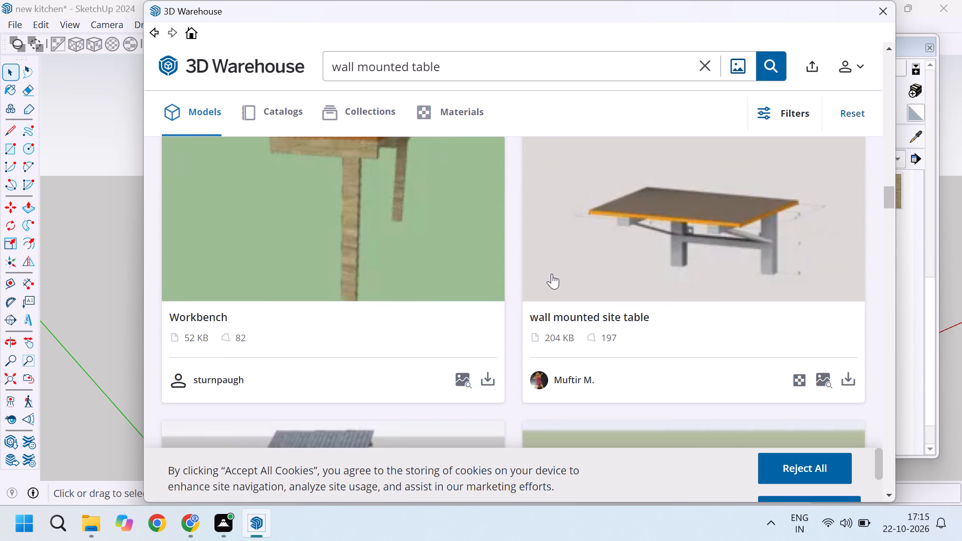
scroll(552, 274, up, 1)
scroll(552, 274, down, 10)
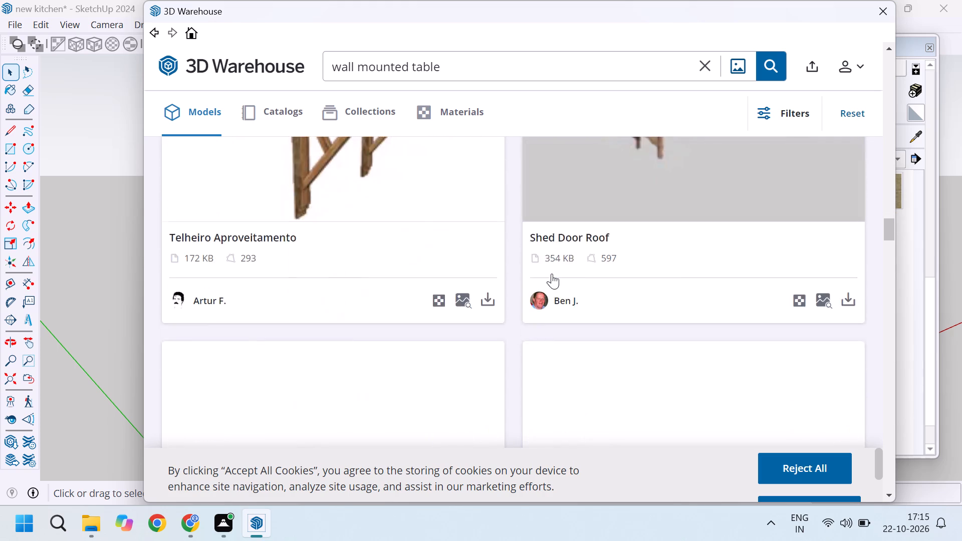
scroll(552, 274, up, 3)
scroll(552, 274, down, 5)
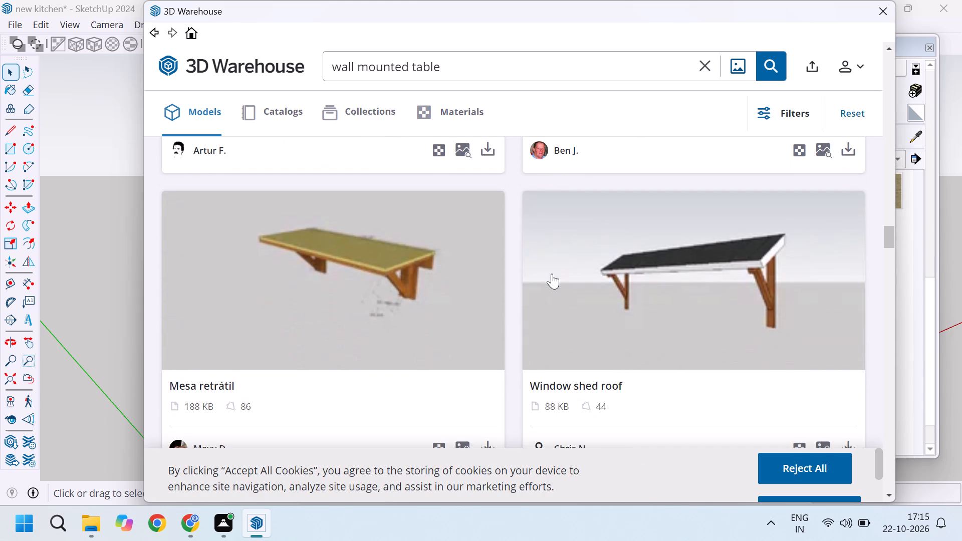
scroll(552, 274, down, 4)
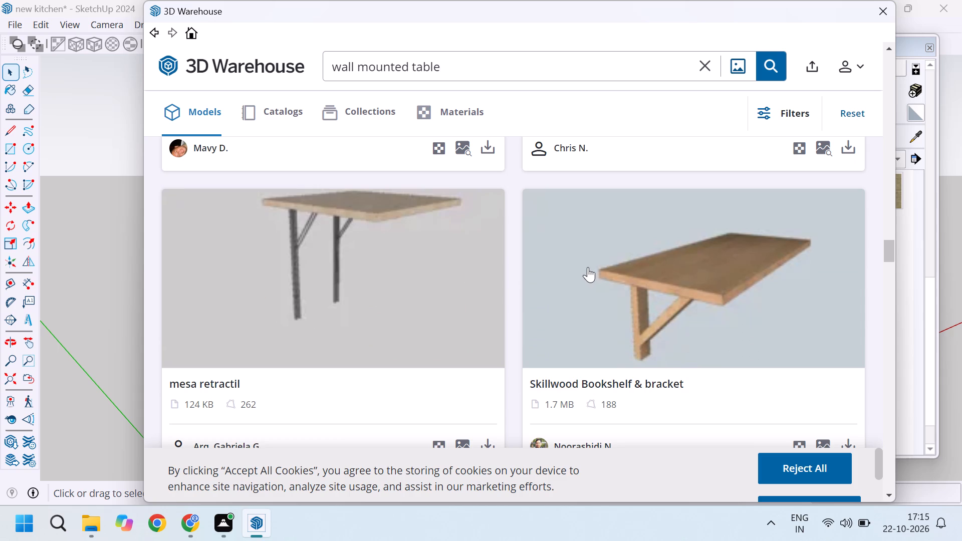
scroll(588, 266, down, 4)
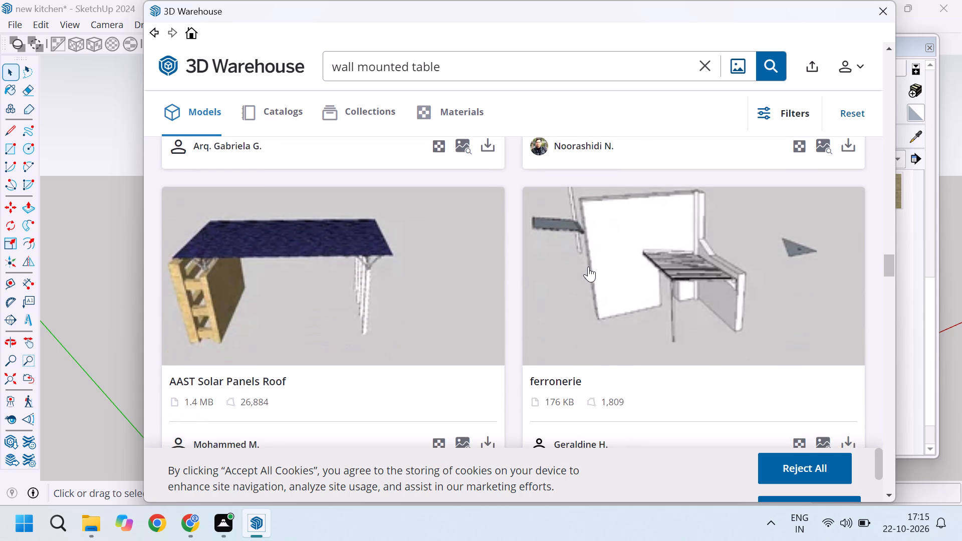
scroll(588, 266, down, 5)
scroll(589, 266, up, 2)
scroll(589, 266, down, 4)
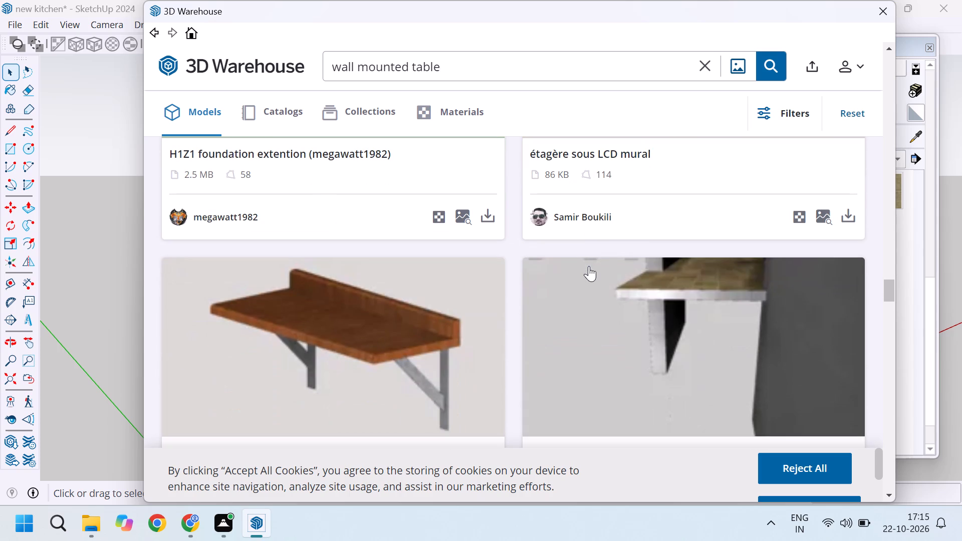
scroll(589, 266, down, 1)
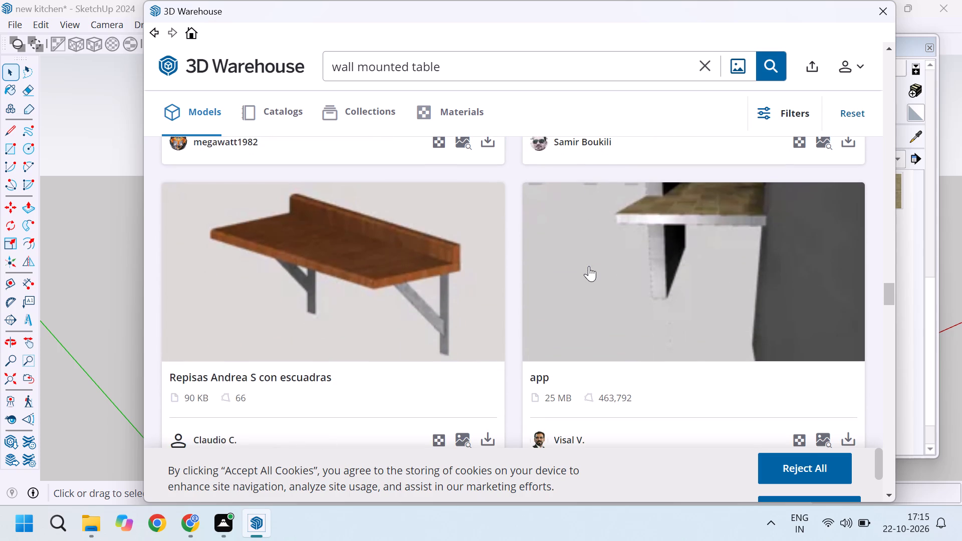
scroll(589, 266, up, 1)
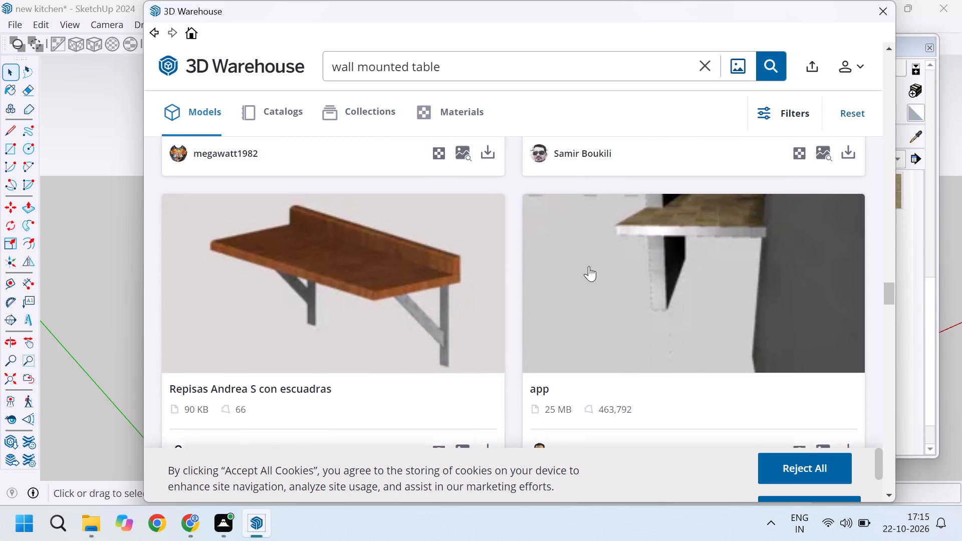
scroll(589, 266, down, 8)
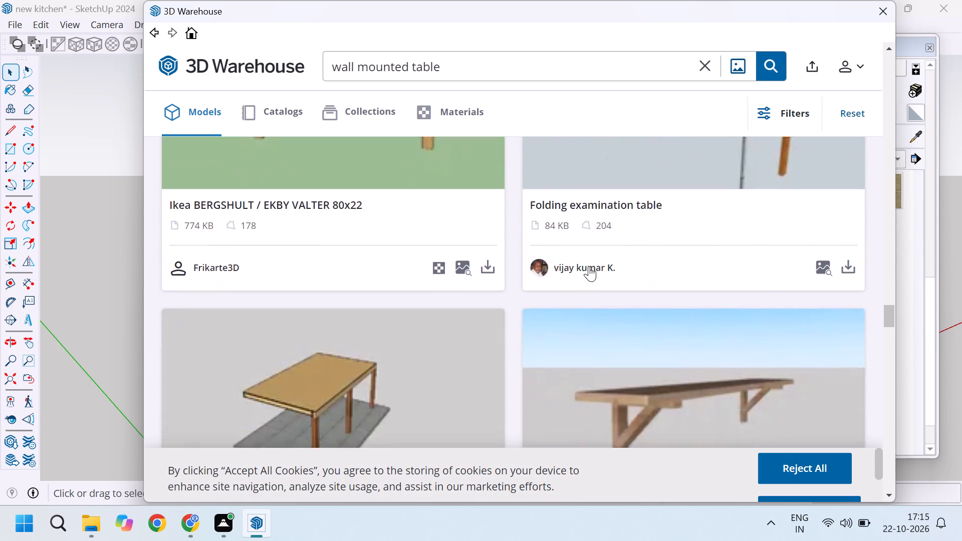
scroll(589, 266, down, 4)
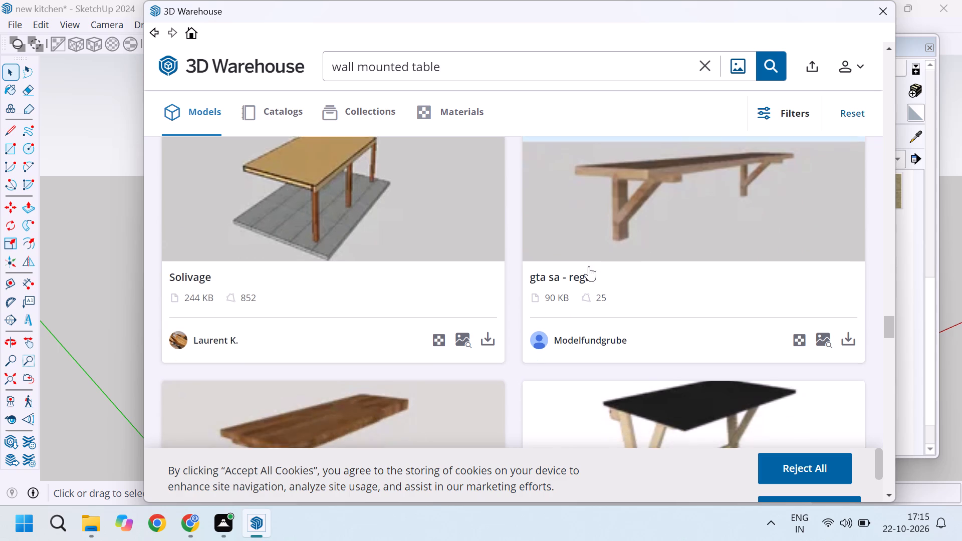
scroll(589, 266, up, 2)
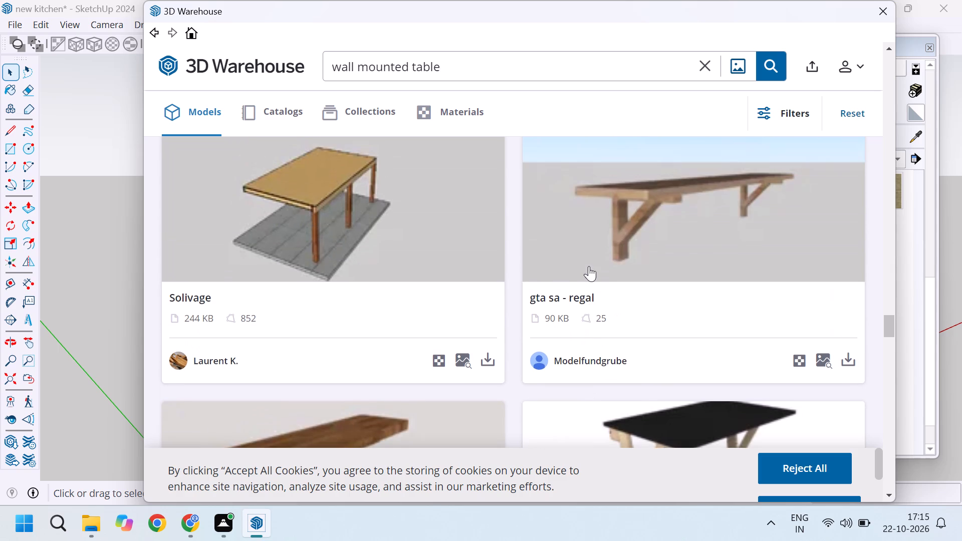
scroll(589, 266, down, 8)
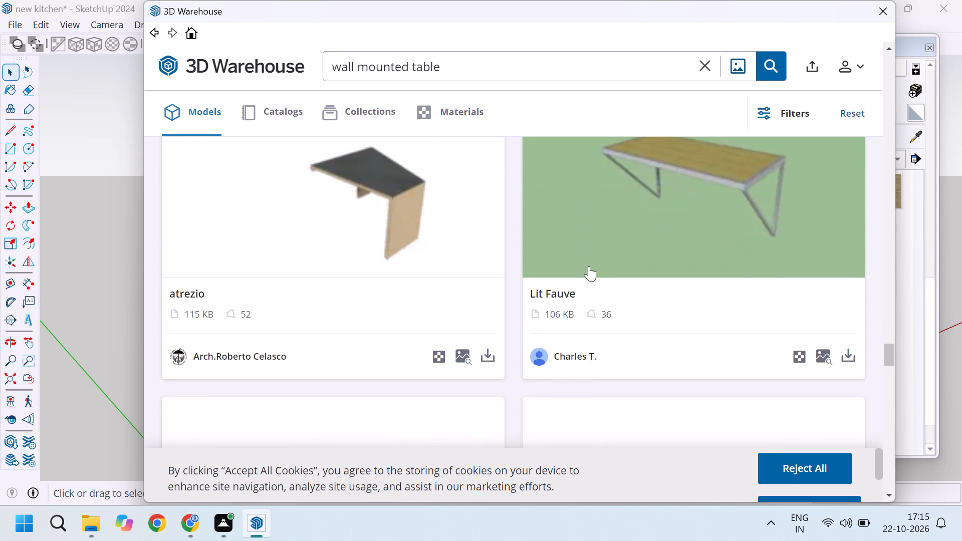
scroll(589, 266, down, 5)
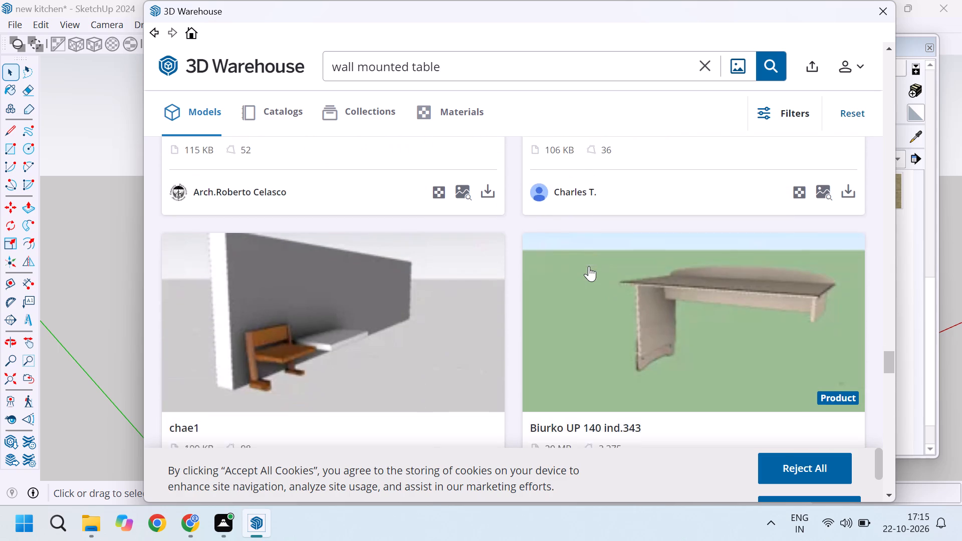
scroll(589, 266, down, 5)
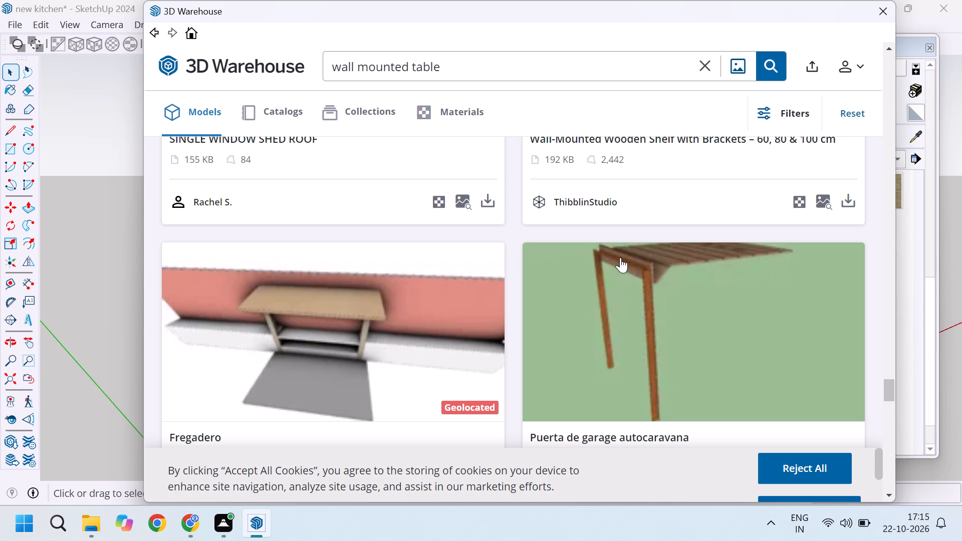
scroll(568, 297, down, 8)
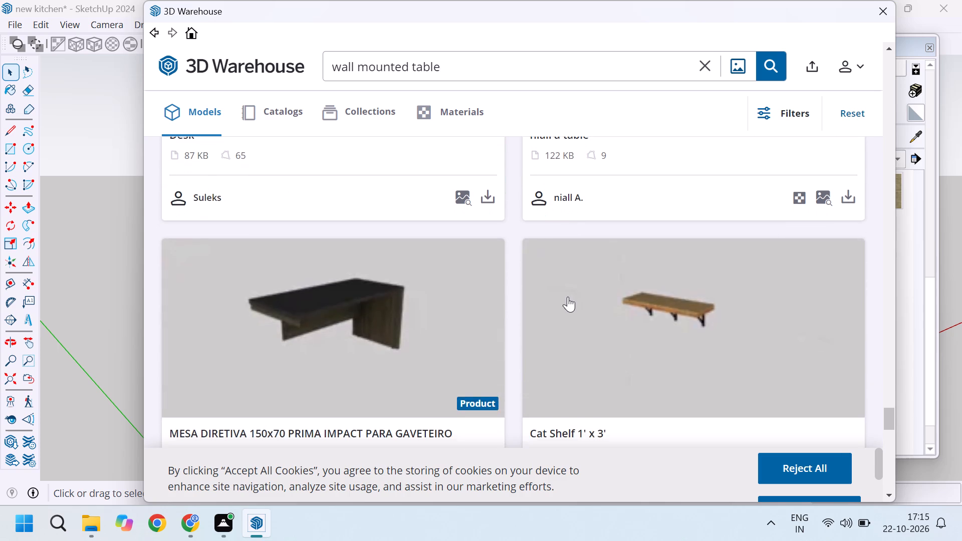
scroll(568, 297, up, 5)
scroll(568, 297, down, 4)
scroll(568, 297, up, 19)
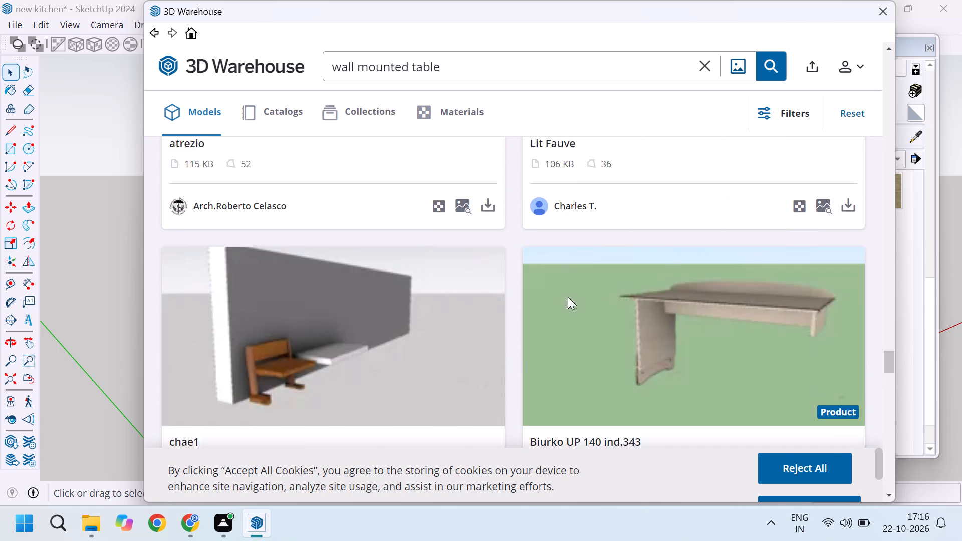
scroll(568, 297, up, 20)
scroll(568, 297, up, 20)
scroll(568, 297, up, 12)
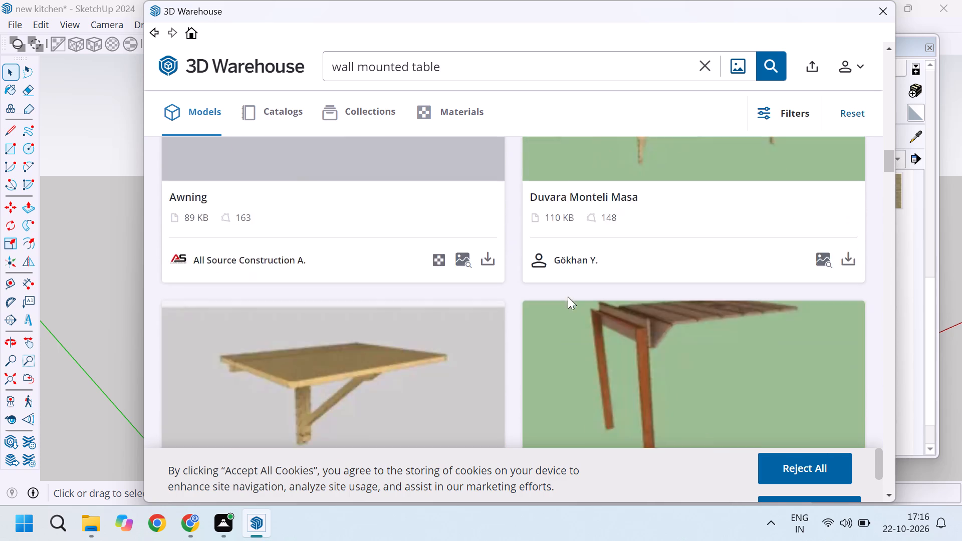
scroll(568, 297, up, 20)
scroll(568, 297, up, 2)
scroll(568, 297, up, 20)
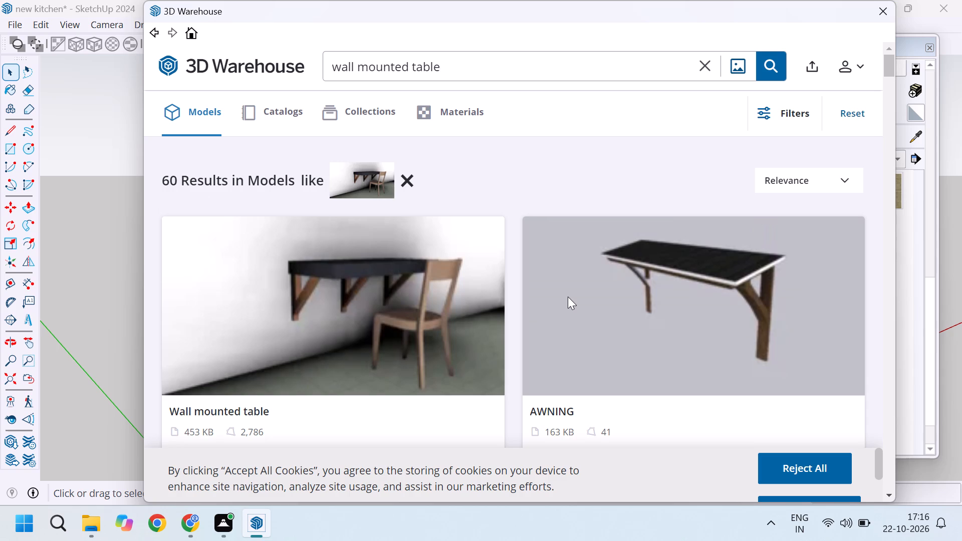
Find the brown wooden "Wall table" with triangular brackets among the similar models and download it straight into the kitchen model.
scroll(576, 309, down, 7)
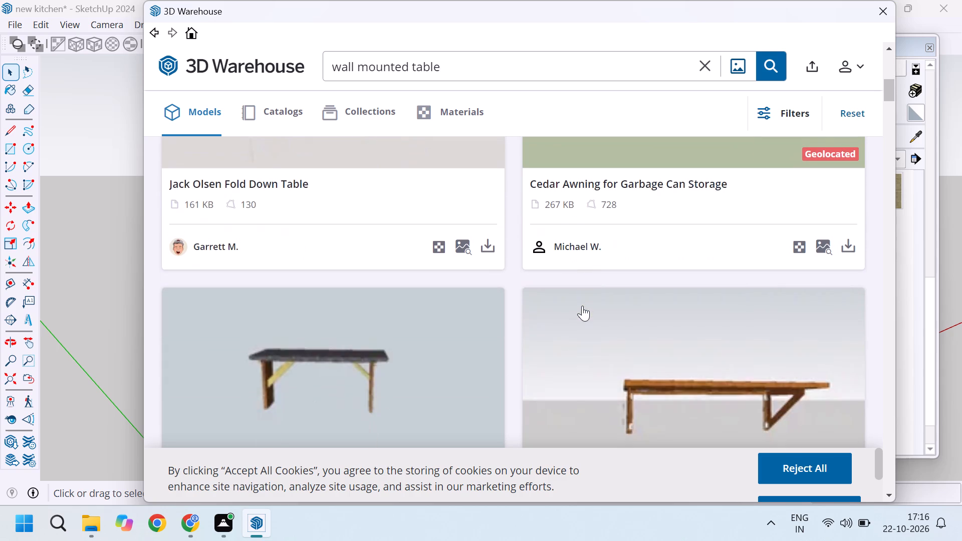
scroll(583, 305, down, 10)
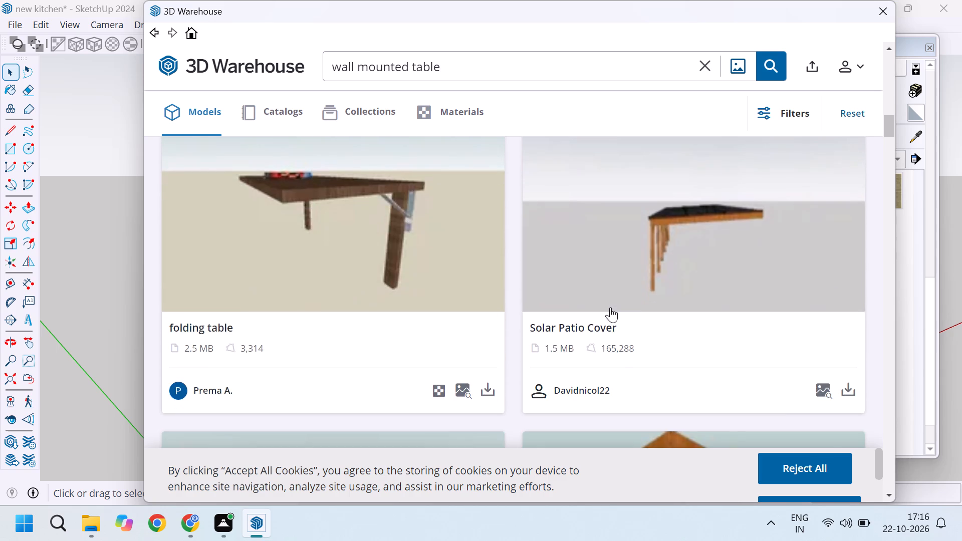
scroll(610, 307, down, 5)
scroll(619, 307, up, 1)
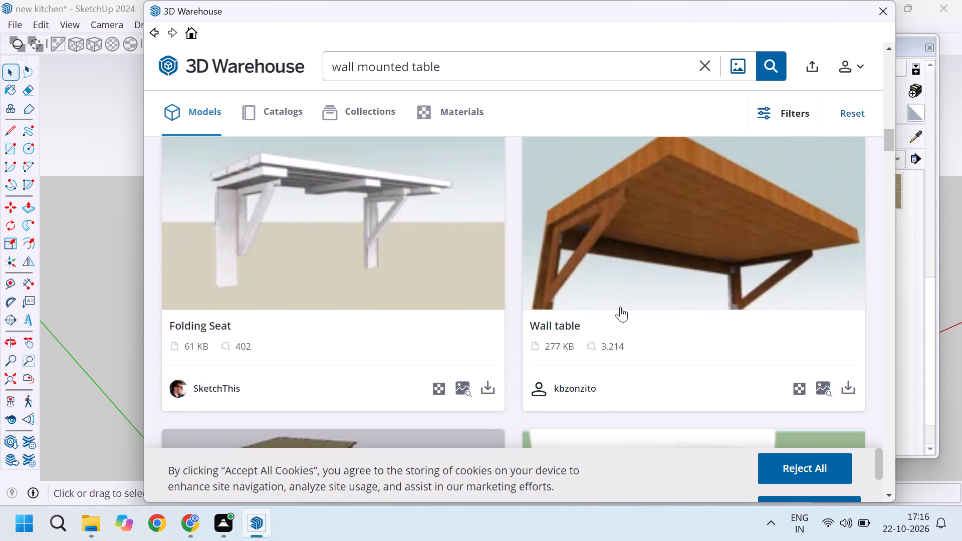
scroll(711, 304, down, 2)
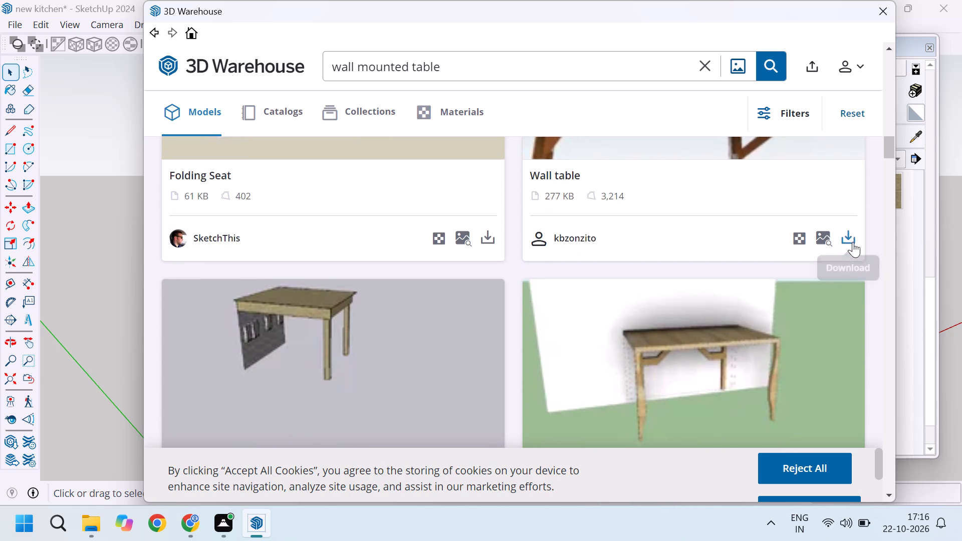
click(853, 239)
click(481, 276)
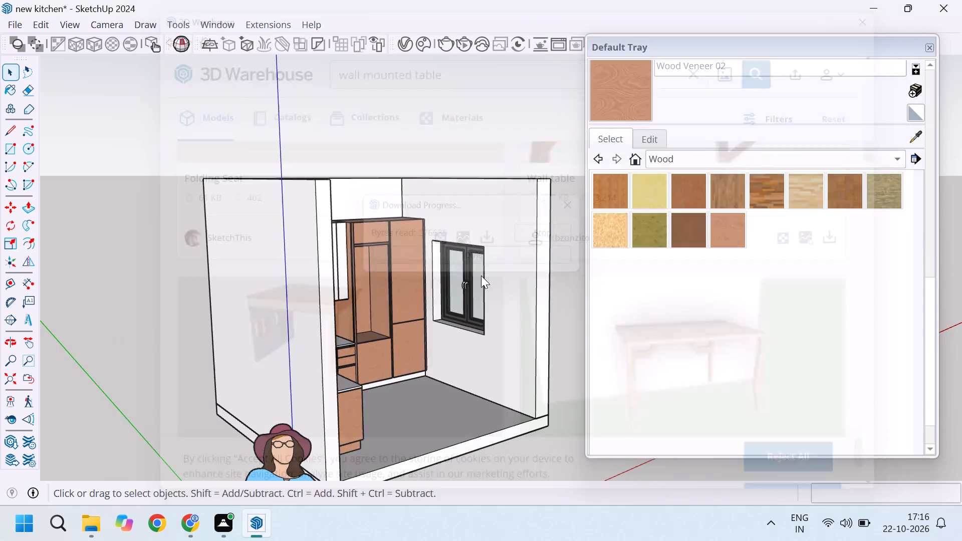
Place the wall table component in the open space outside the room, beside the window wall.
scroll(419, 339, down, 16)
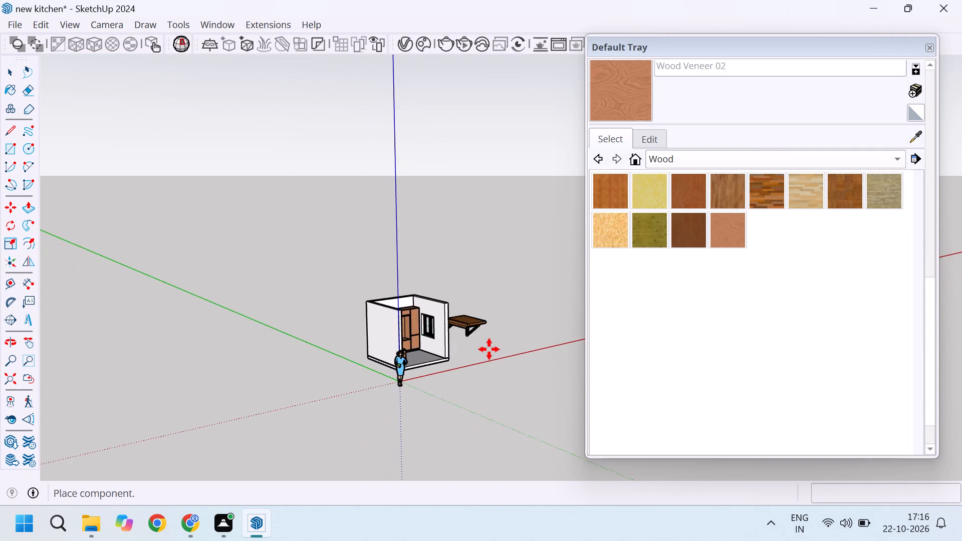
scroll(493, 346, up, 20)
scroll(493, 346, up, 4)
middle_drag(462, 358, 449, 362)
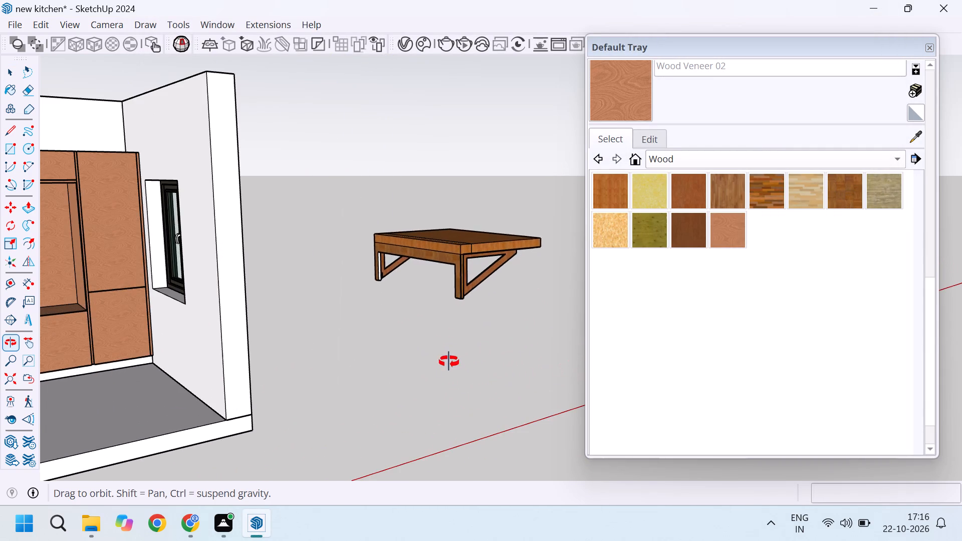
middle_drag(449, 362, 359, 425)
click(407, 353)
Flip the wall table about its red-axis plane so its bracket side faces away from the window wall.
scroll(385, 250, up, 4)
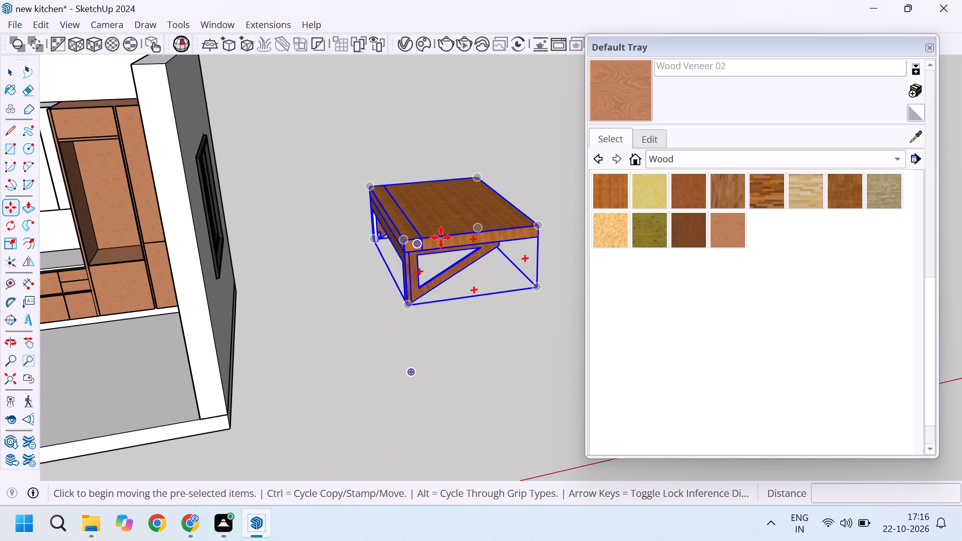
scroll(436, 237, up, 4)
click(28, 262)
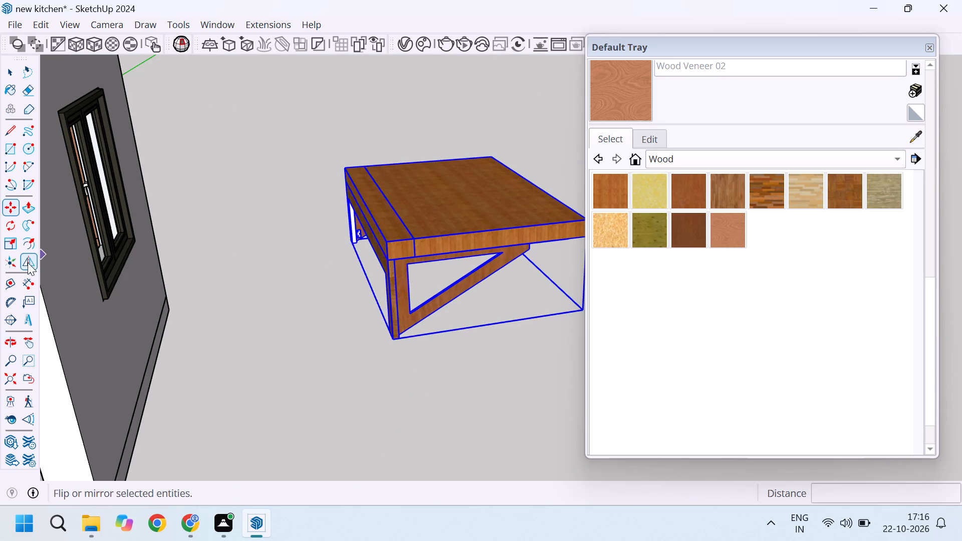
click(502, 211)
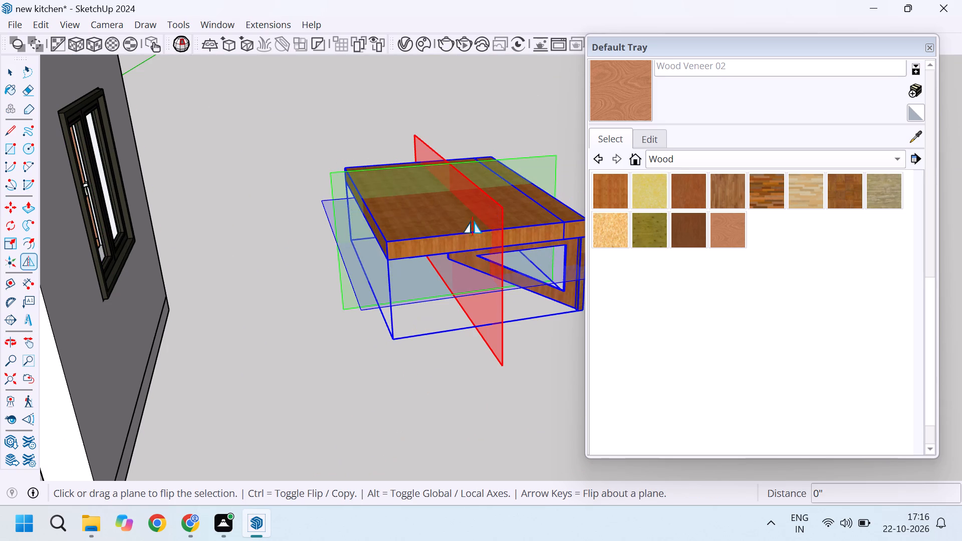
scroll(469, 221, down, 4)
scroll(442, 256, down, 3)
key(space)
Scale the wall table along the red axis to a depth of 1'10".
middle_drag(552, 230, 458, 227)
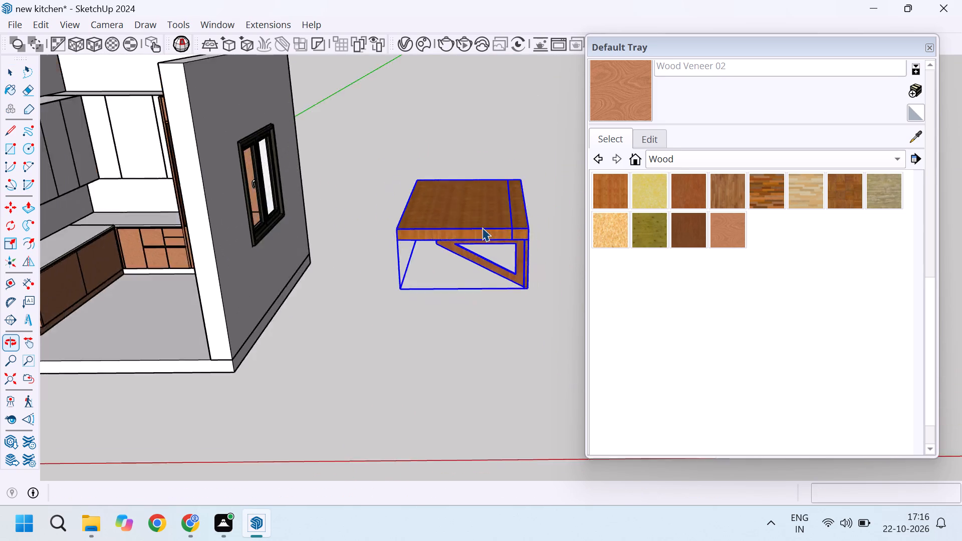
scroll(483, 227, up, 7)
scroll(319, 231, down, 4)
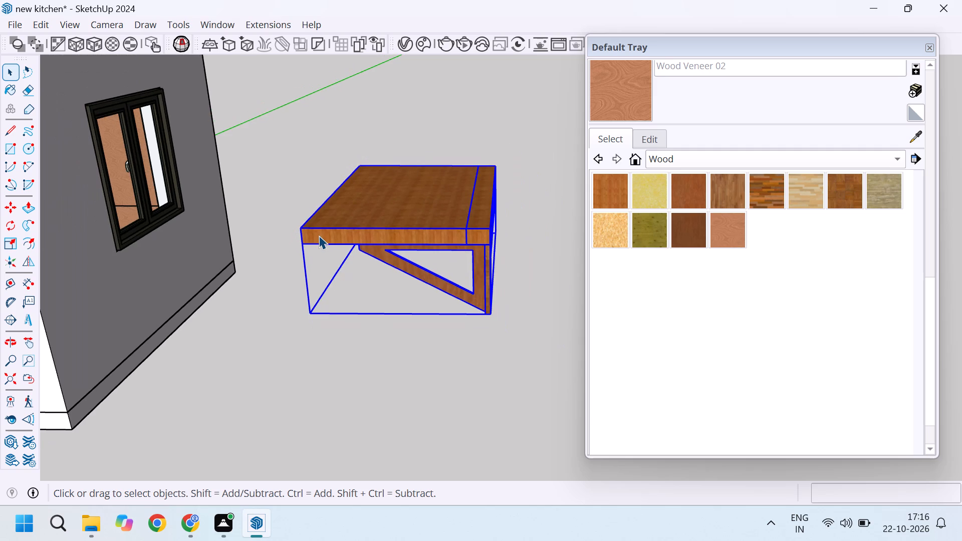
scroll(319, 224, up, 4)
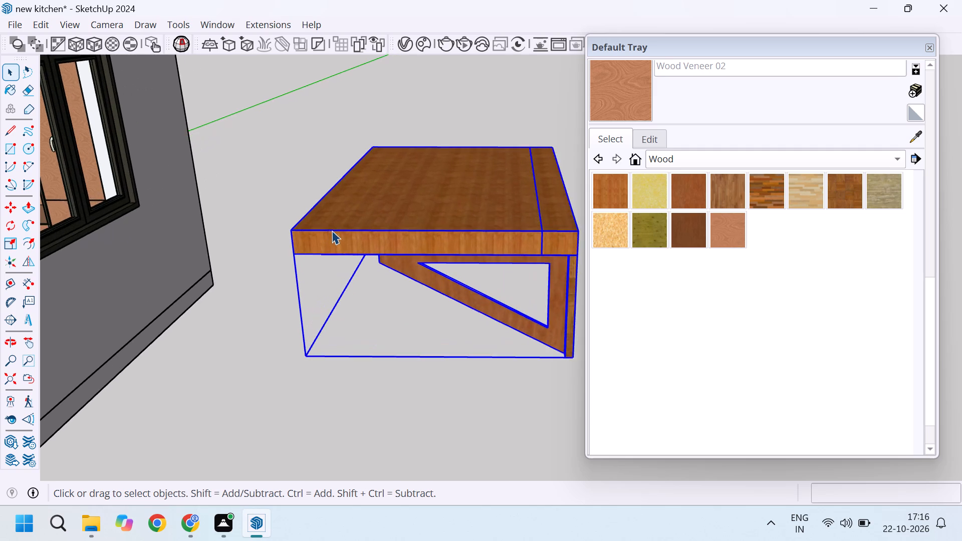
scroll(332, 231, down, 3)
key(s)
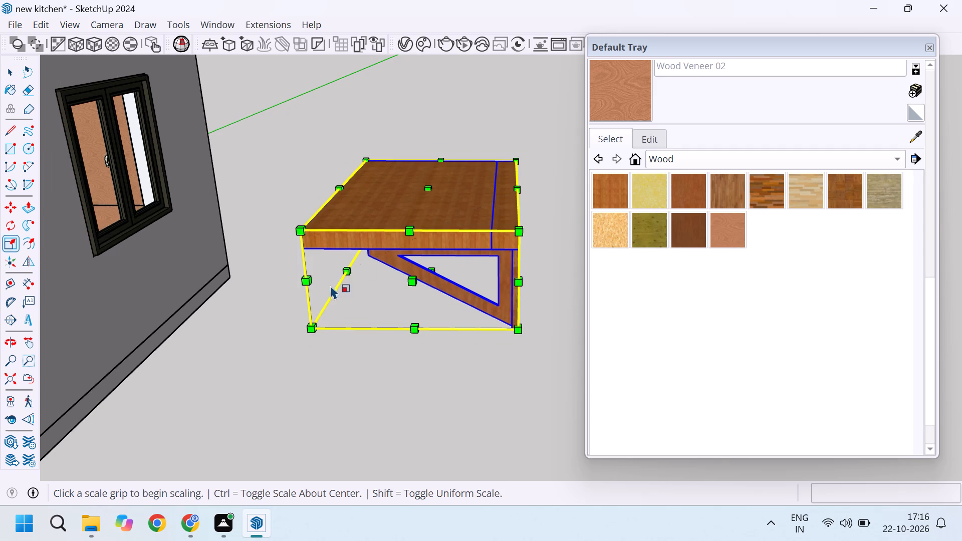
middle_drag(372, 304, 505, 265)
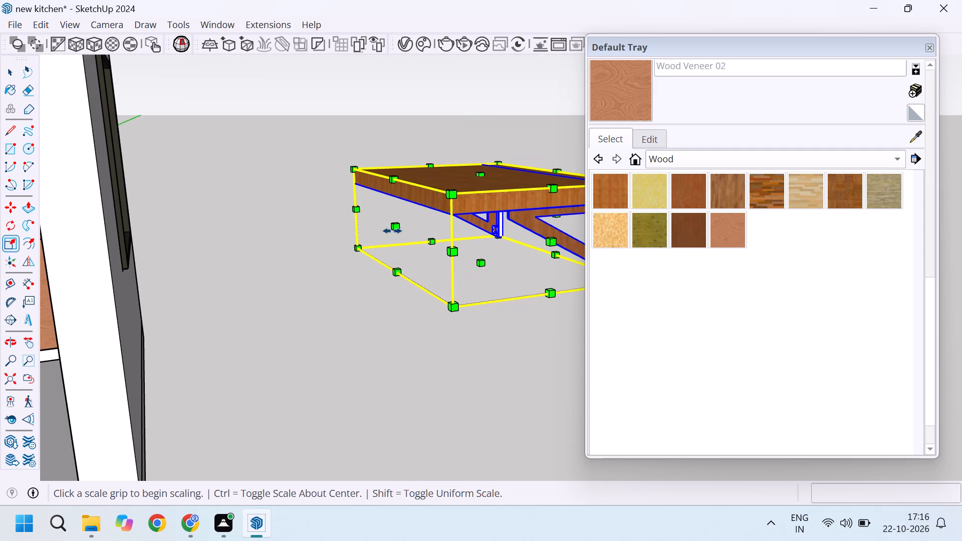
click(392, 228)
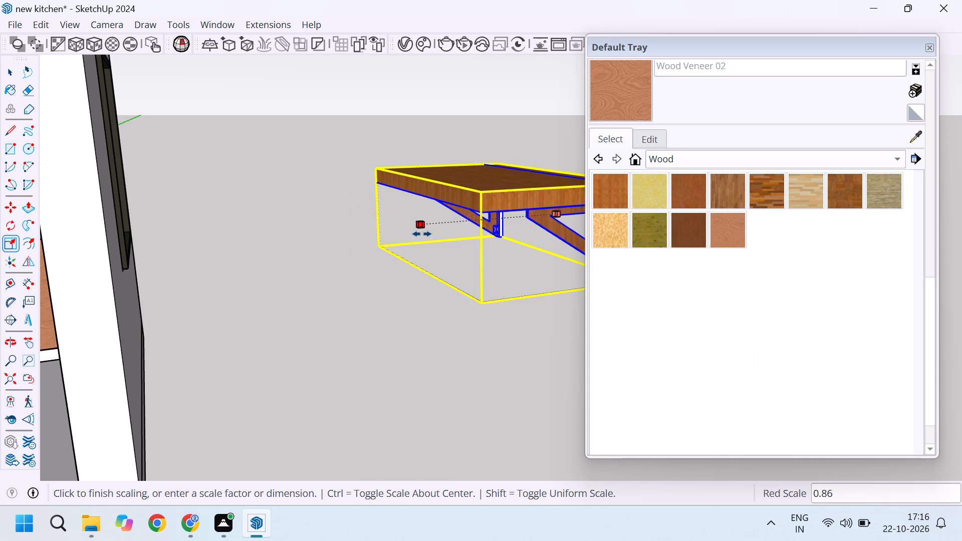
text(1')
text(10)
key(shift+quotedbl)
key(Return)
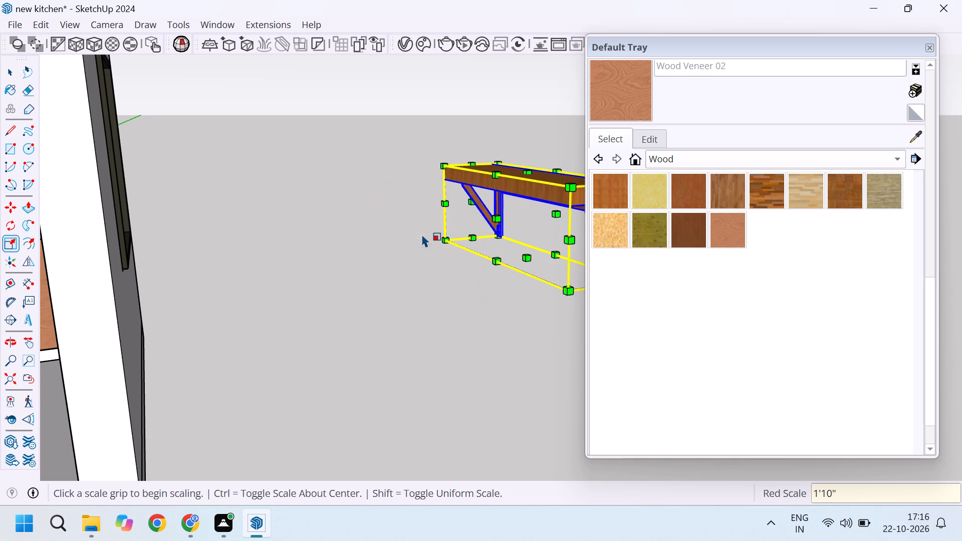
Examine the scaled wall table's top thickness and brackets from several angles.
scroll(415, 234, down, 5)
middle_drag(413, 269, 233, 349)
scroll(417, 267, up, 3)
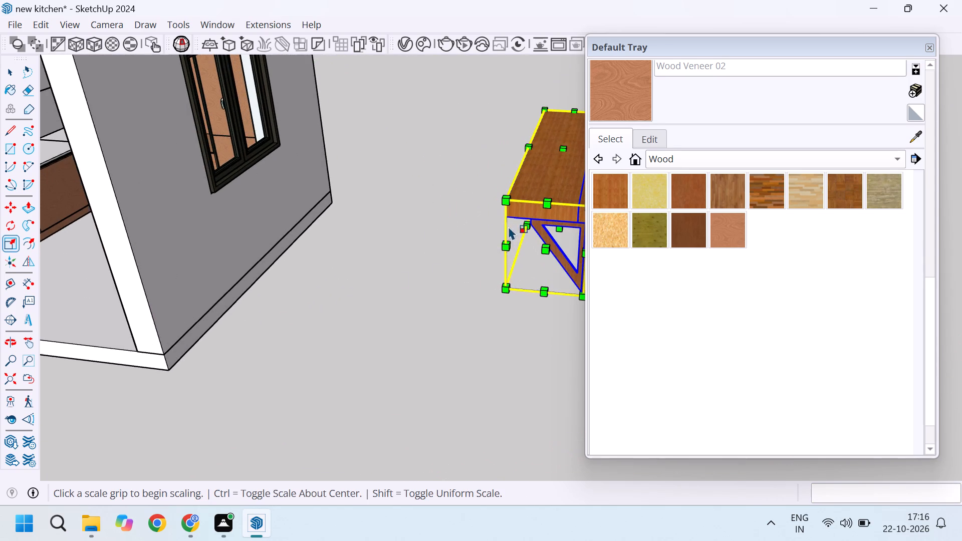
scroll(389, 218, down, 4)
scroll(486, 205, up, 4)
scroll(515, 174, up, 2)
scroll(482, 272, up, 3)
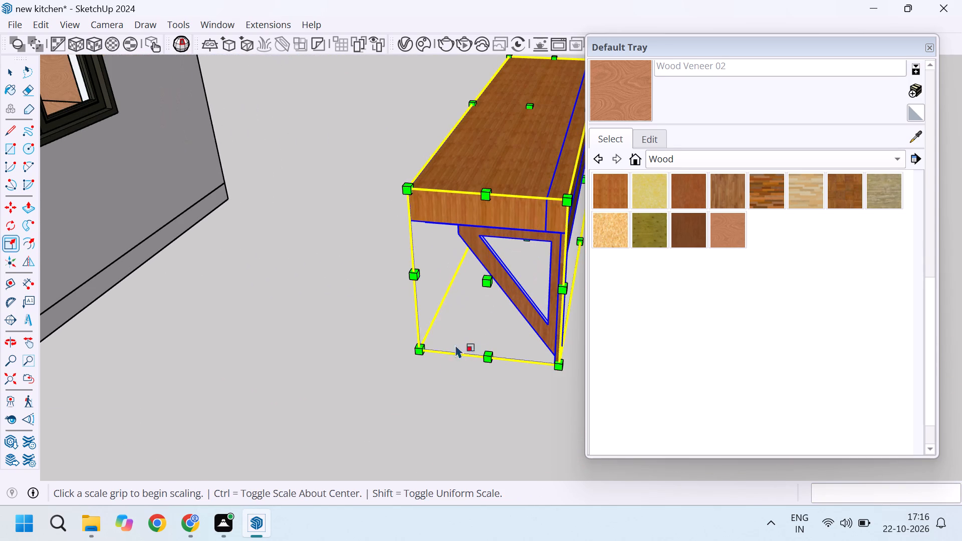
scroll(334, 335, down, 3)
middle_drag(438, 337, 514, 274)
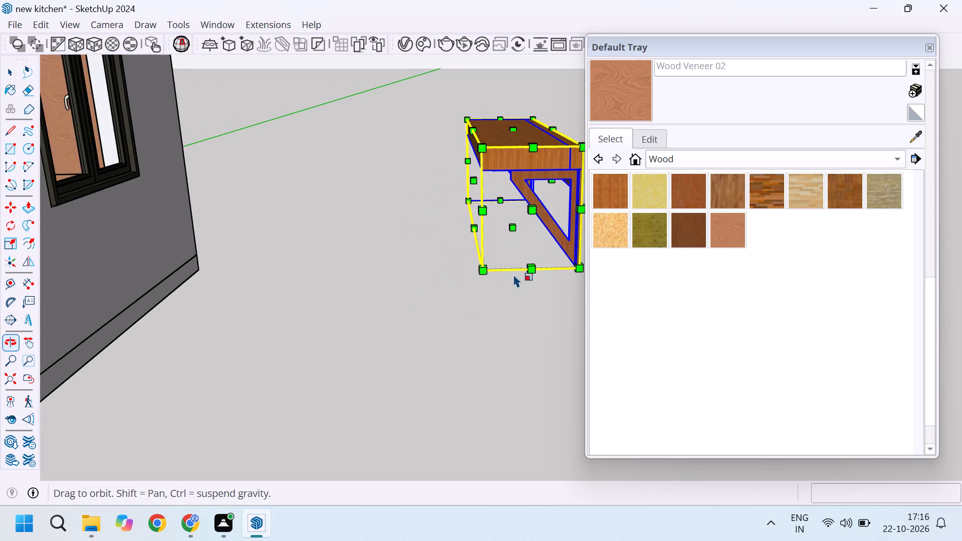
scroll(354, 232, down, 5)
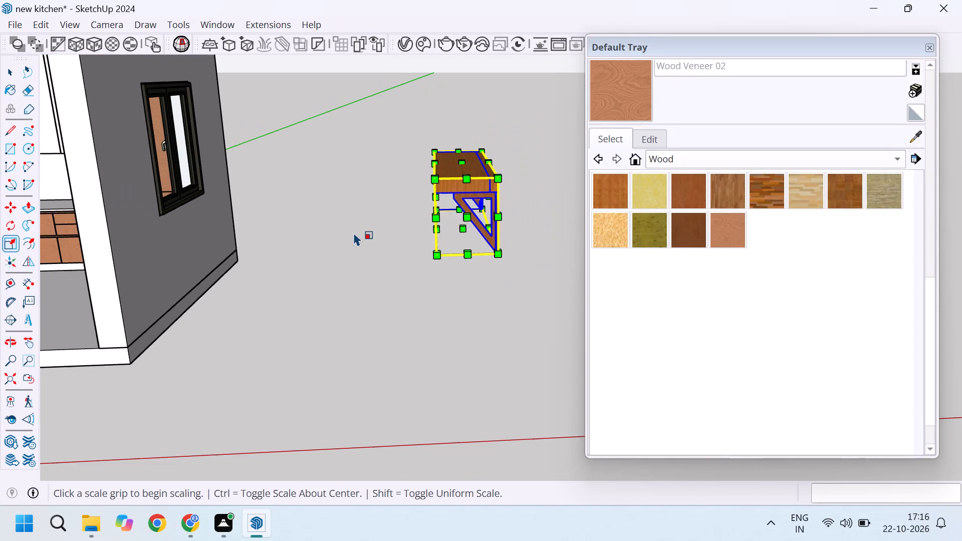
scroll(556, 157, up, 12)
middle_drag(383, 268, 552, 251)
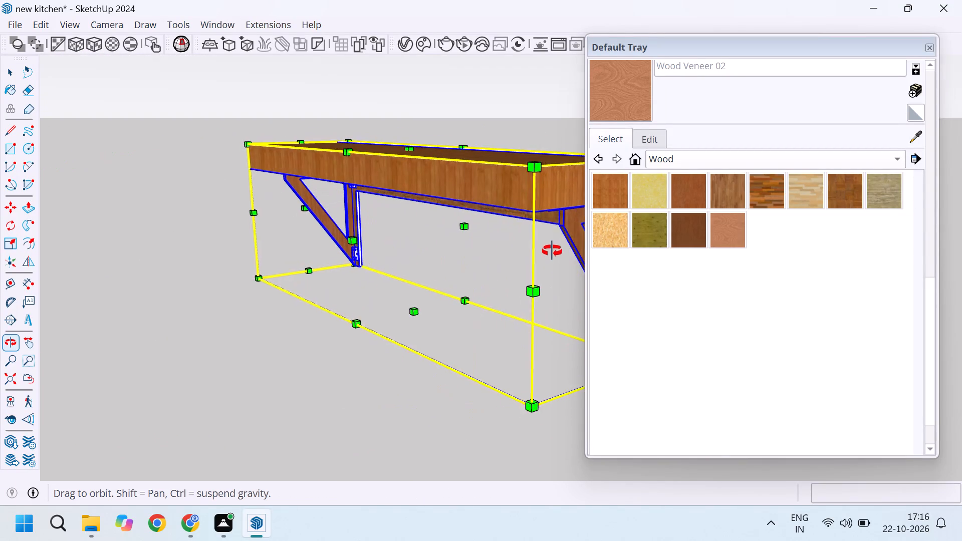
middle_drag(552, 251, 409, 280)
scroll(449, 191, up, 4)
scroll(416, 195, down, 3)
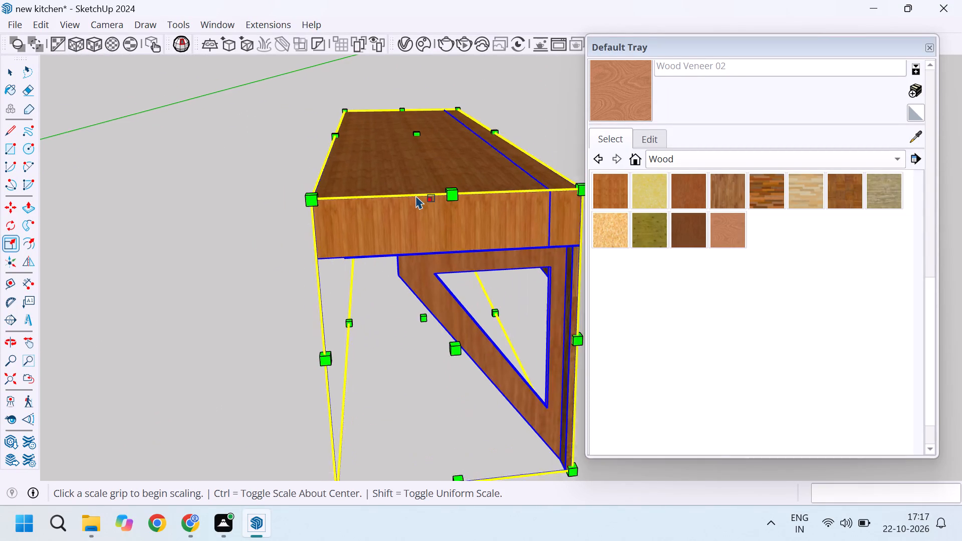
scroll(416, 195, down, 4)
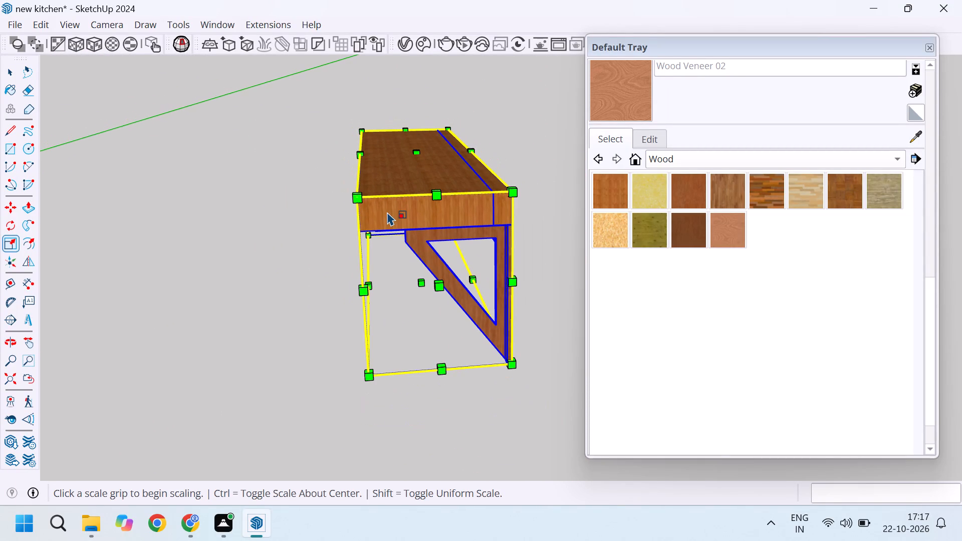
scroll(394, 212, up, 3)
Open the table component and push both the main top face and the narrow rear strip down 3".
key(space)
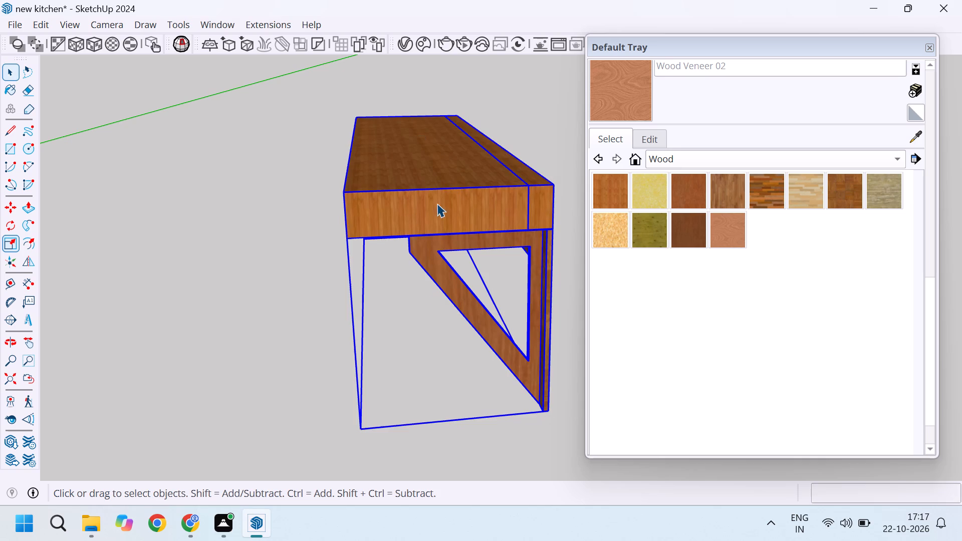
double_click(442, 189)
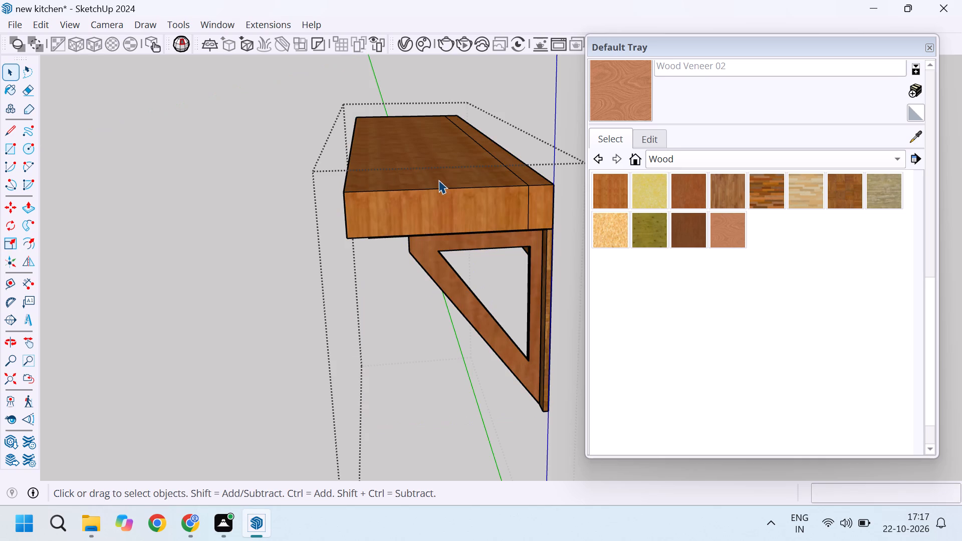
key(p)
click(430, 168)
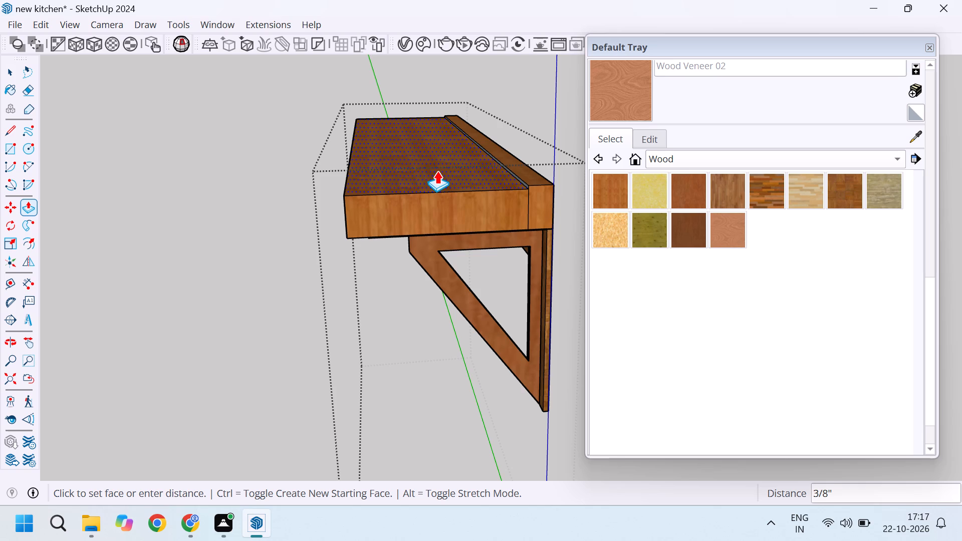
key(3)
key(Return)
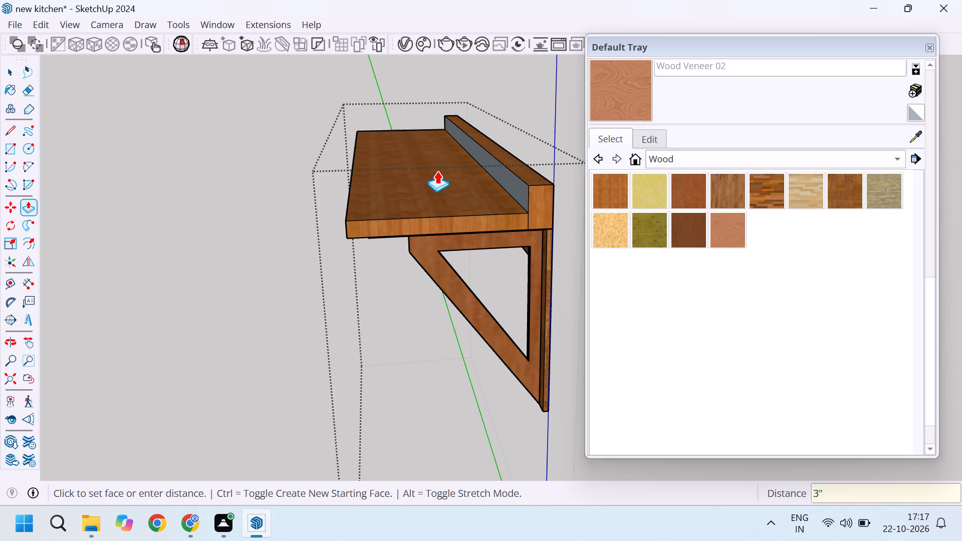
double_click(522, 170)
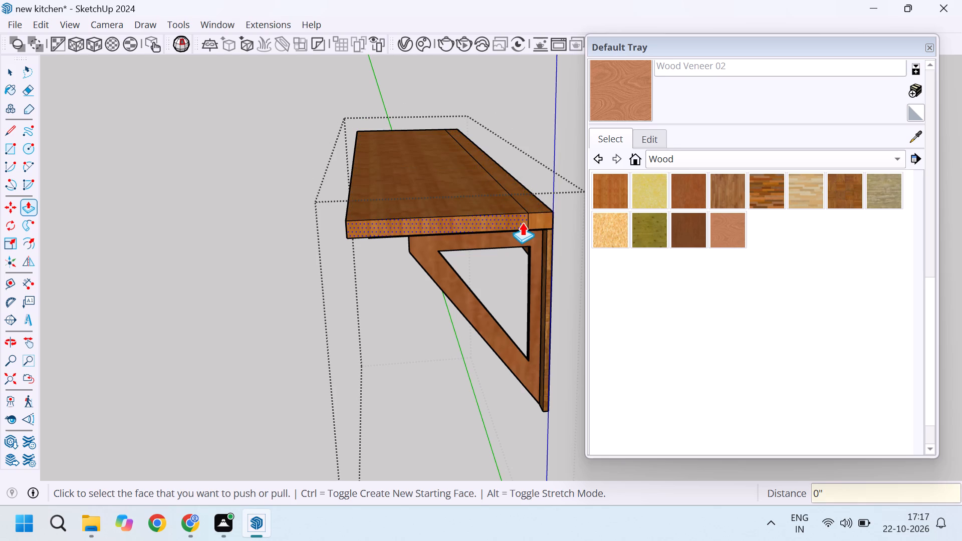
Erase the seam lines between the main top and rear strip on the tabletop's upper face and end face.
scroll(523, 214, up, 7)
key(e)
drag(523, 198, 508, 201)
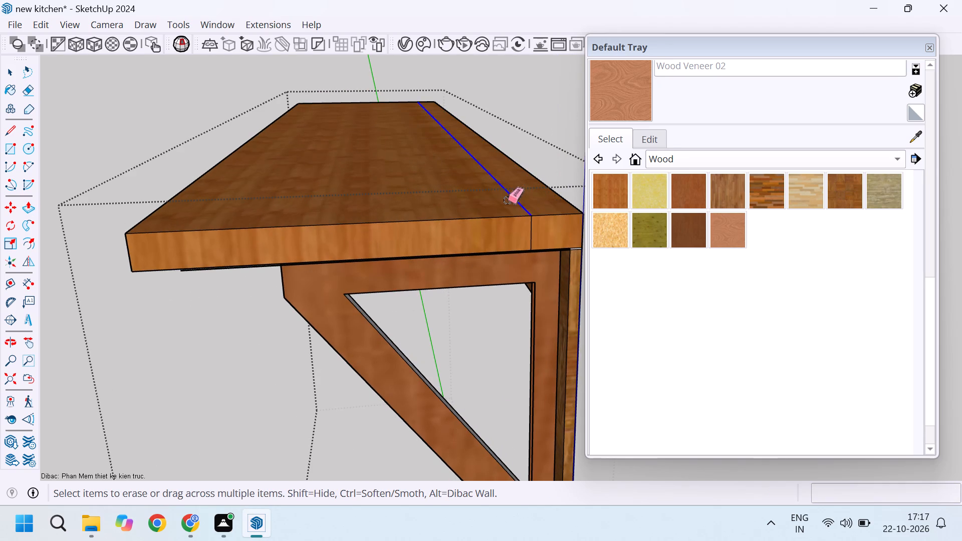
drag(508, 201, 505, 202)
scroll(505, 202, down, 3)
scroll(513, 215, up, 3)
drag(531, 225, 523, 226)
scroll(523, 230, down, 4)
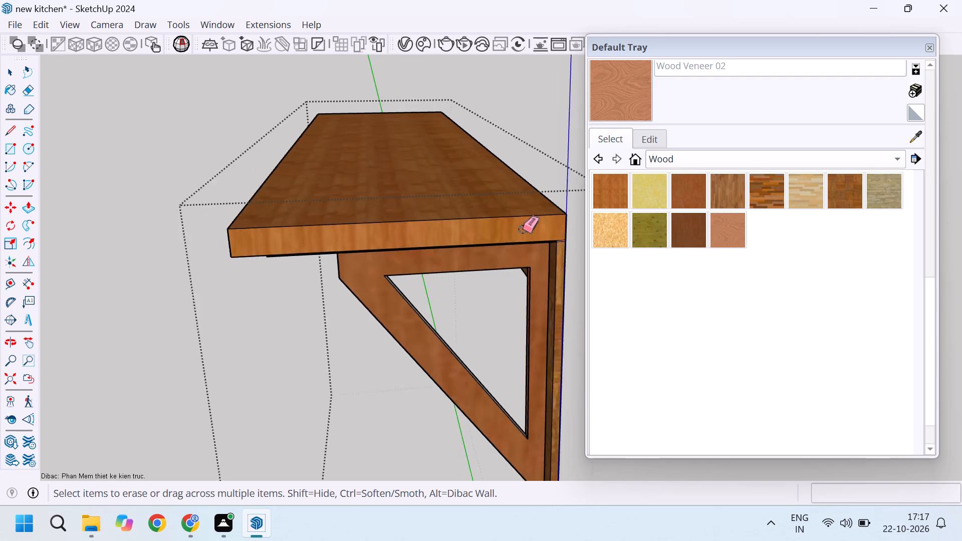
scroll(523, 230, down, 10)
key(space)
Inspect the open table component from several angles for stray geometry below the top and around the component's origin.
scroll(486, 247, down, 5)
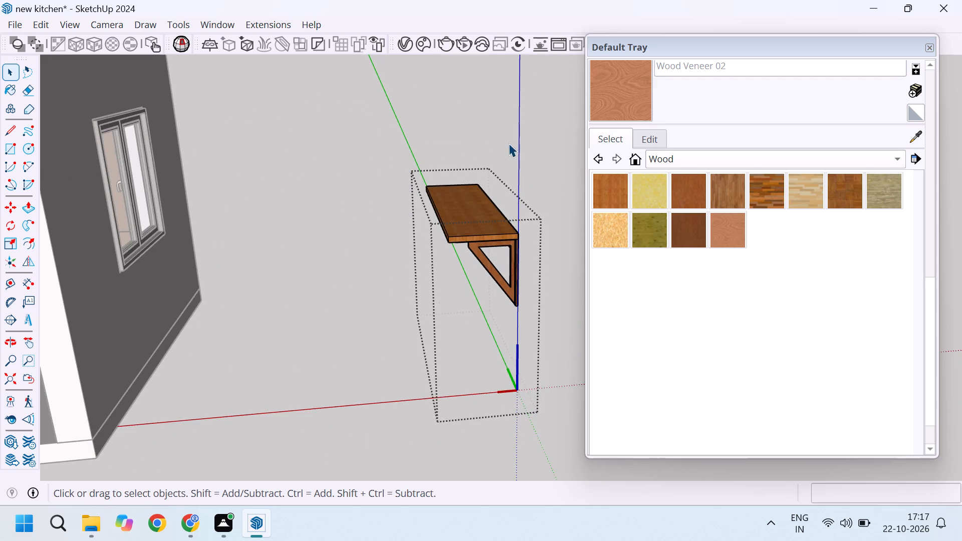
click(509, 143)
click(503, 235)
triple_click(503, 235)
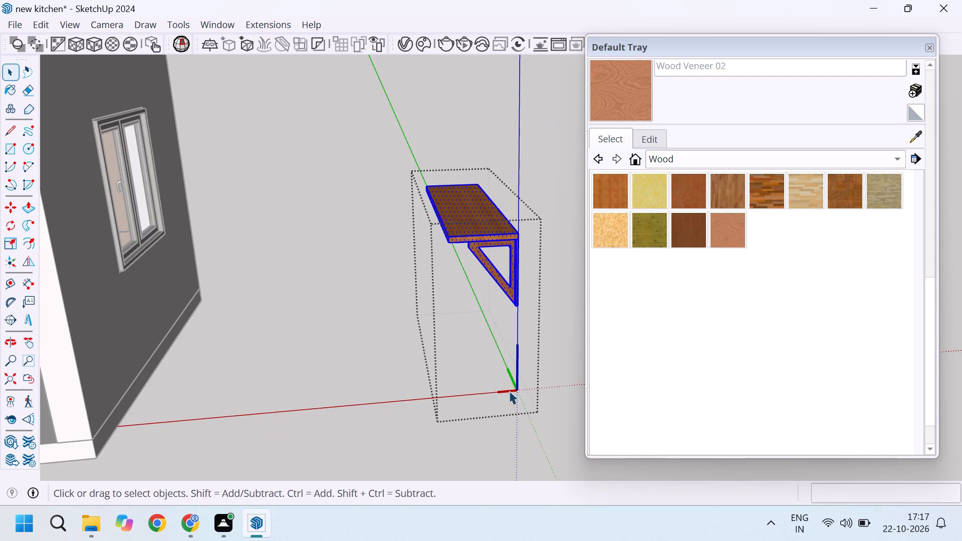
click(517, 388)
click(511, 386)
drag(523, 394, 487, 374)
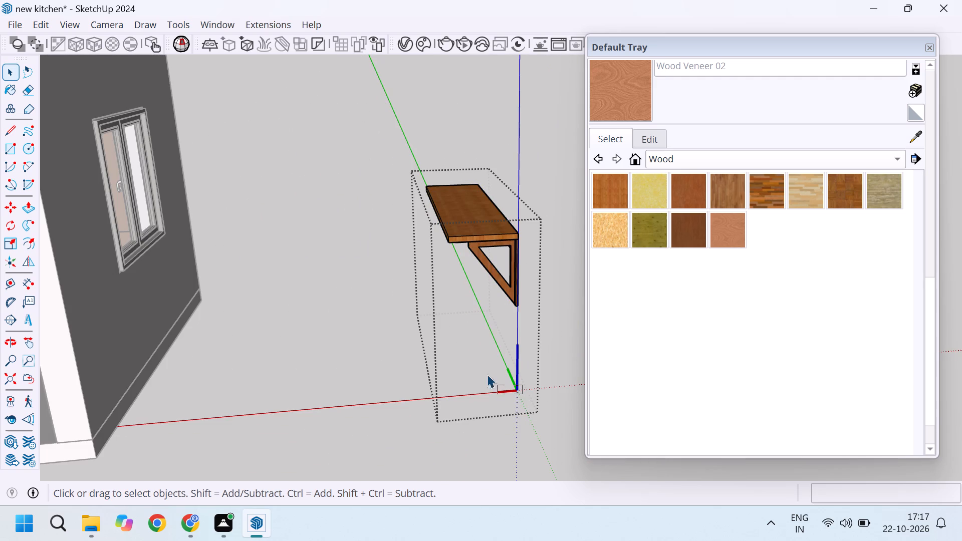
drag(487, 374, 481, 369)
scroll(434, 205, up, 2)
middle_drag(390, 288, 503, 318)
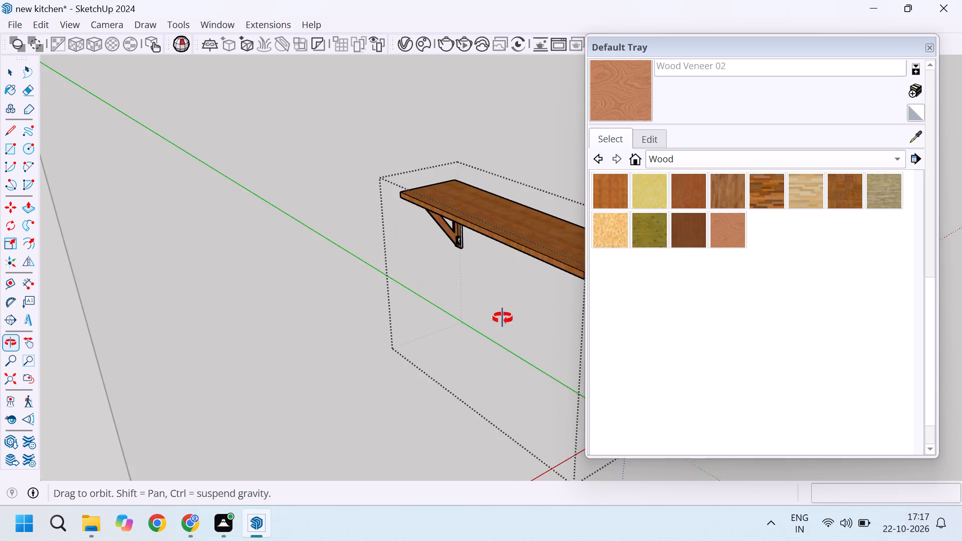
middle_drag(503, 318, 483, 299)
scroll(463, 248, up, 16)
scroll(426, 259, down, 11)
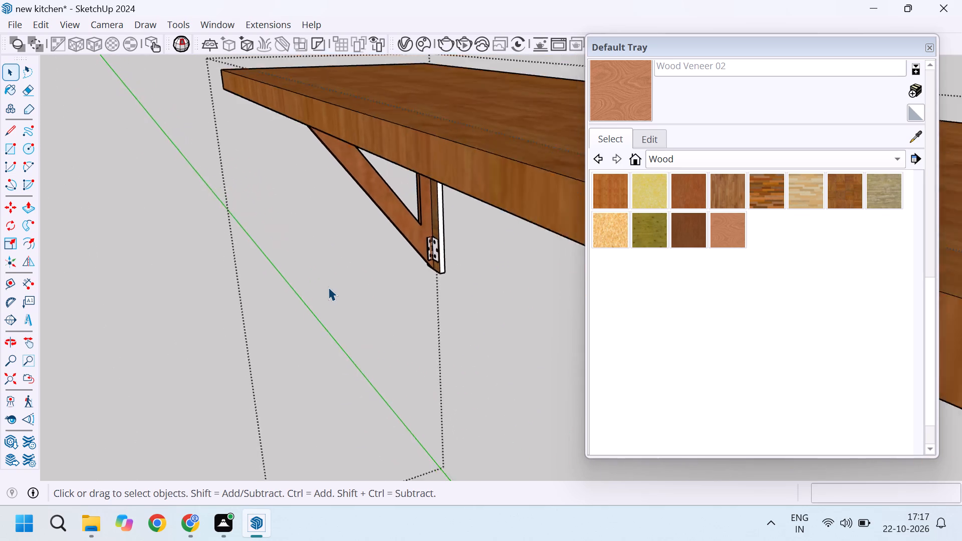
scroll(328, 287, down, 20)
middle_drag(427, 398, 635, 324)
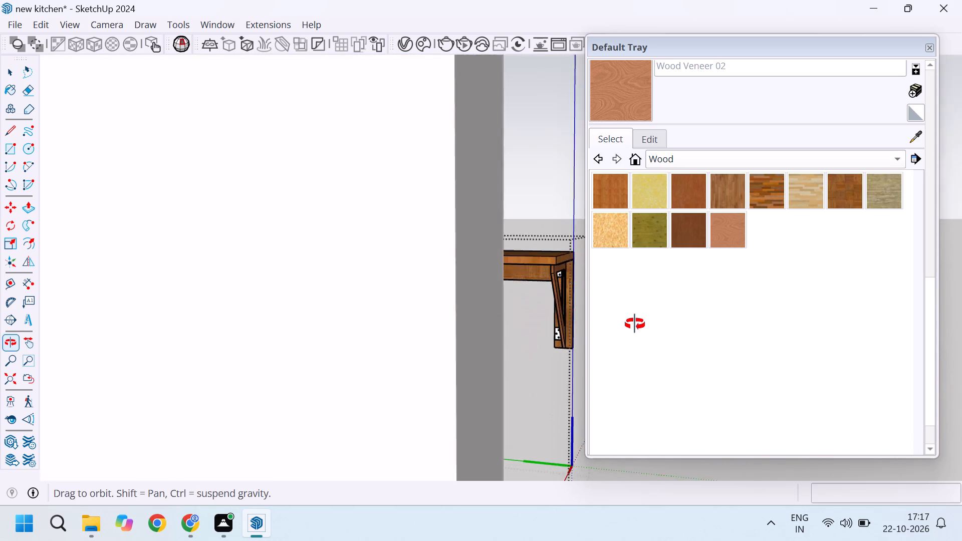
middle_drag(635, 324, 453, 336)
scroll(383, 330, down, 6)
scroll(404, 428, down, 5)
middle_drag(440, 443, 304, 505)
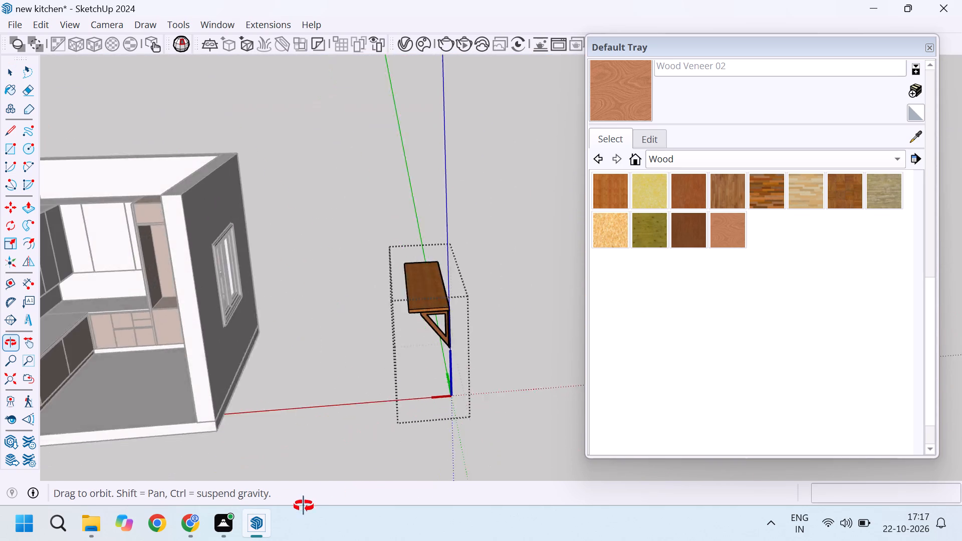
scroll(505, 364, up, 15)
Turn on the display of hidden objects.
click(46, 21)
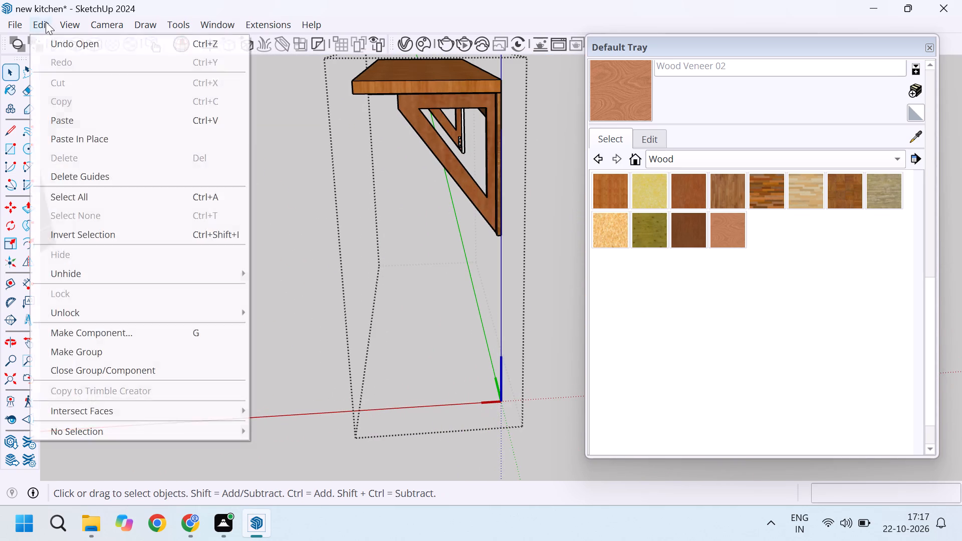
click(110, 82)
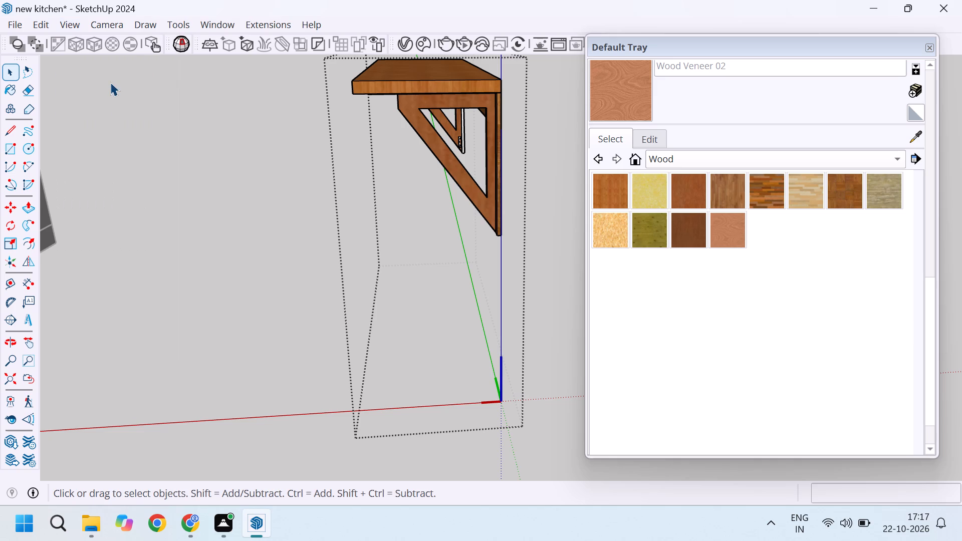
click(78, 24)
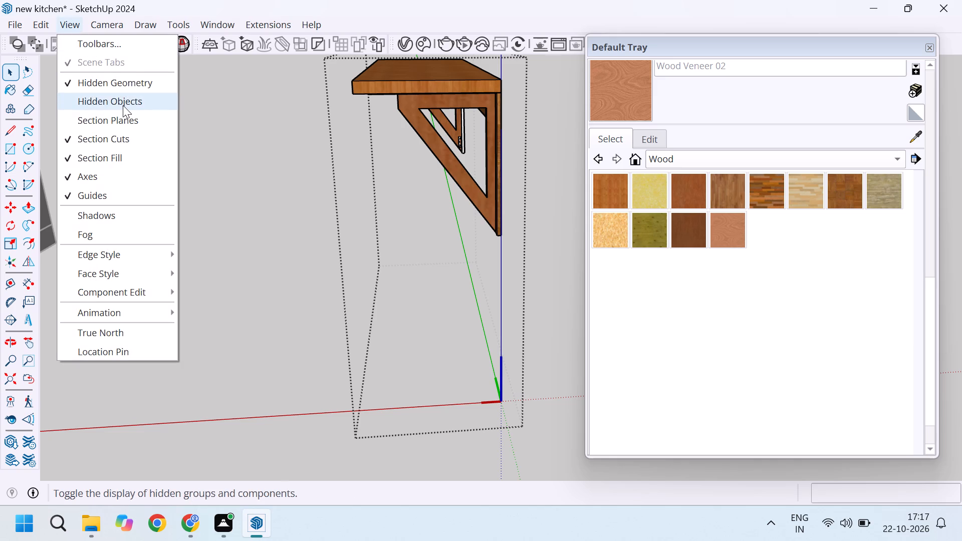
click(123, 105)
Select the connected tabletop and bracket geometry, invert the selection, and delete everything else inside the table component.
scroll(409, 318, down, 8)
click(415, 197)
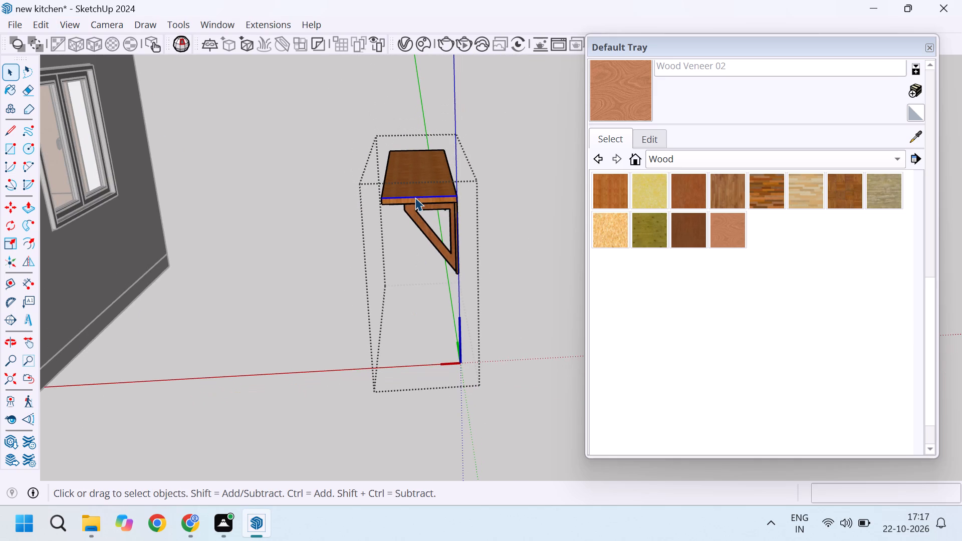
triple_click(415, 197)
double_click(415, 197)
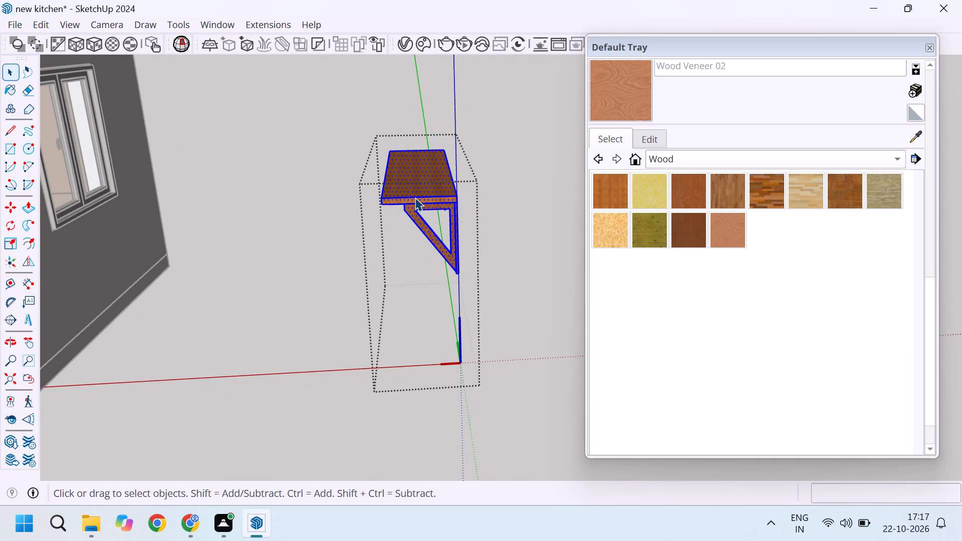
triple_click(415, 197)
key(ctrl+shift+i)
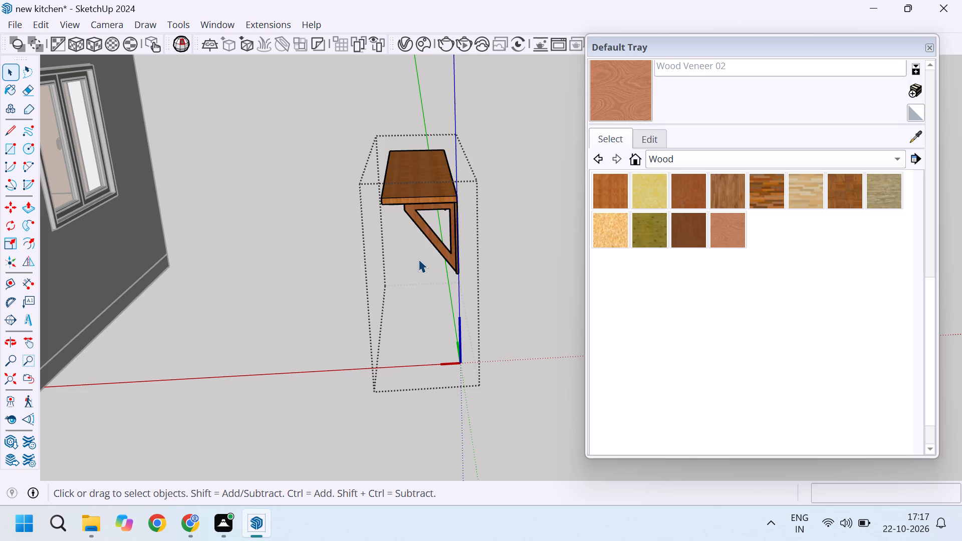
scroll(418, 259, down, 15)
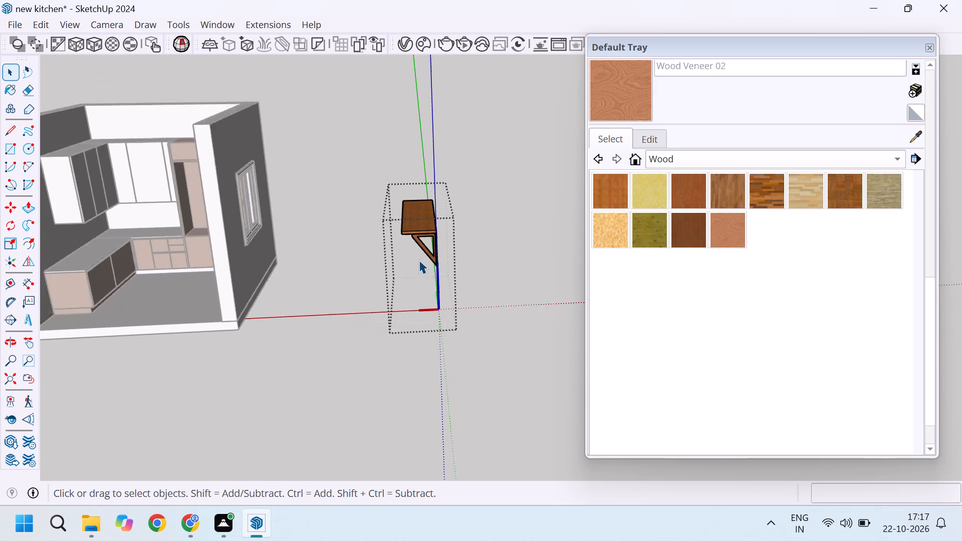
scroll(419, 260, down, 13)
scroll(419, 260, up, 16)
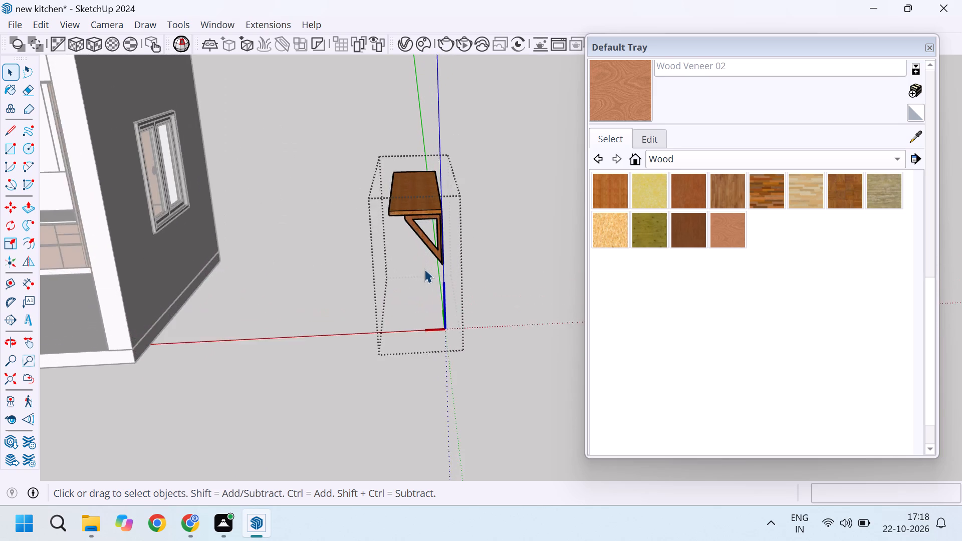
scroll(424, 269, up, 4)
key(Delete)
Check the empty space beneath the table and around its origin for leftover geometry, and close the component.
scroll(450, 303, up, 1)
middle_drag(451, 303, 568, 271)
scroll(508, 159, up, 8)
scroll(419, 247, down, 5)
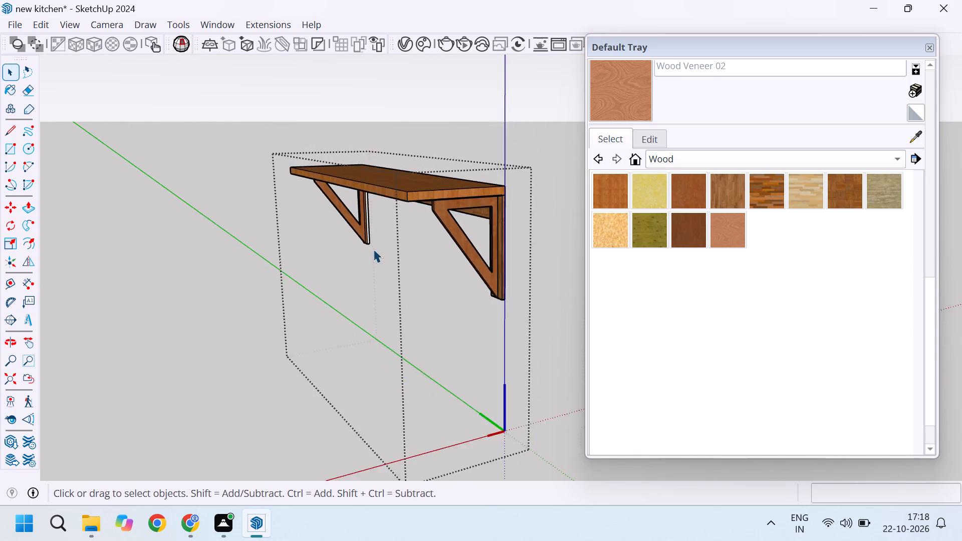
scroll(373, 249, down, 5)
middle_drag(377, 407, 517, 145)
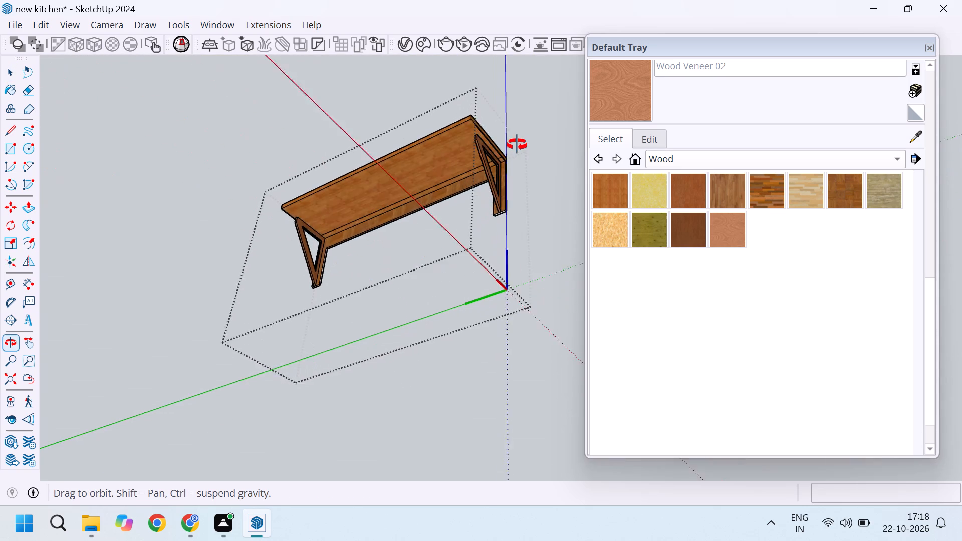
middle_drag(517, 145, 365, 384)
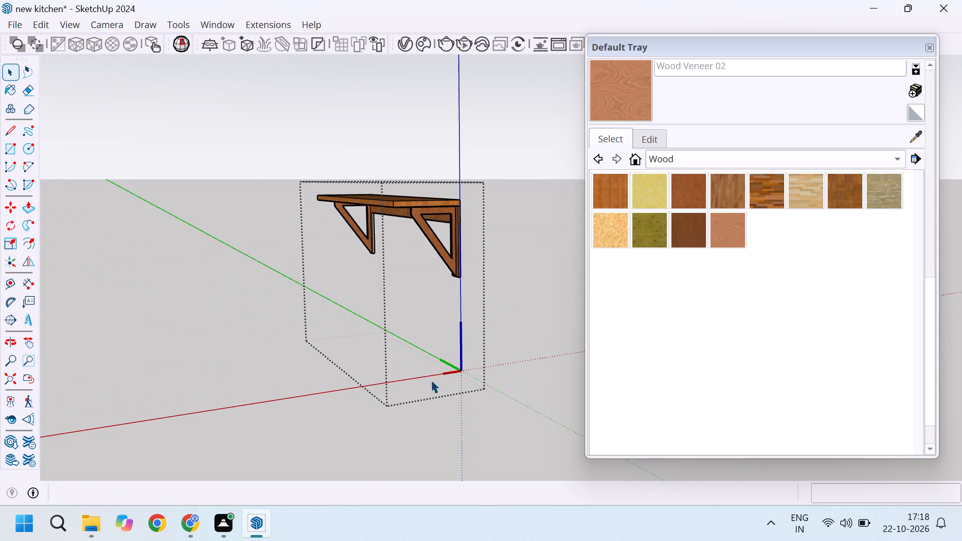
scroll(451, 374, up, 4)
drag(220, 264, 493, 444)
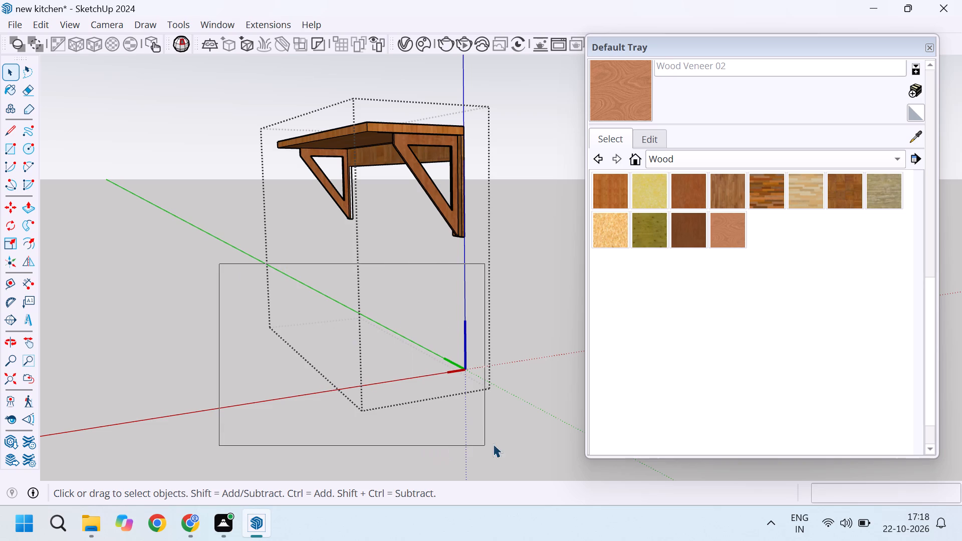
drag(493, 444, 494, 444)
scroll(433, 394, down, 4)
click(499, 420)
drag(484, 420, 356, 337)
drag(351, 335, 346, 333)
drag(338, 330, 279, 305)
scroll(307, 318, down, 11)
middle_drag(379, 381, 237, 409)
scroll(497, 406, up, 1)
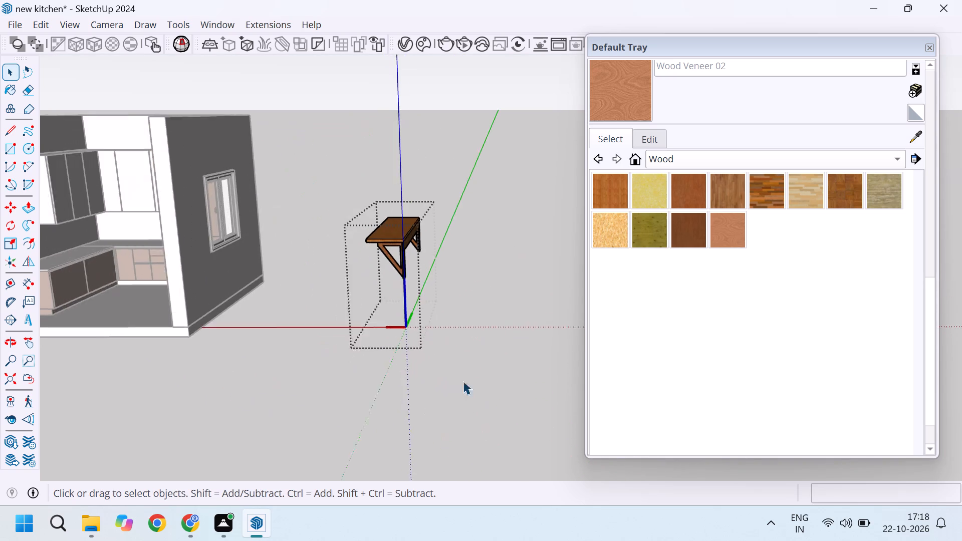
scroll(463, 381, up, 2)
middle_drag(422, 404, 464, 386)
drag(472, 389, 323, 262)
click(323, 262)
drag(321, 262, 314, 256)
scroll(415, 325, down, 5)
click(394, 231)
Move the table by its rear top corner about 11' 4" onto the kitchen wall, just below the window.
scroll(390, 255, up, 14)
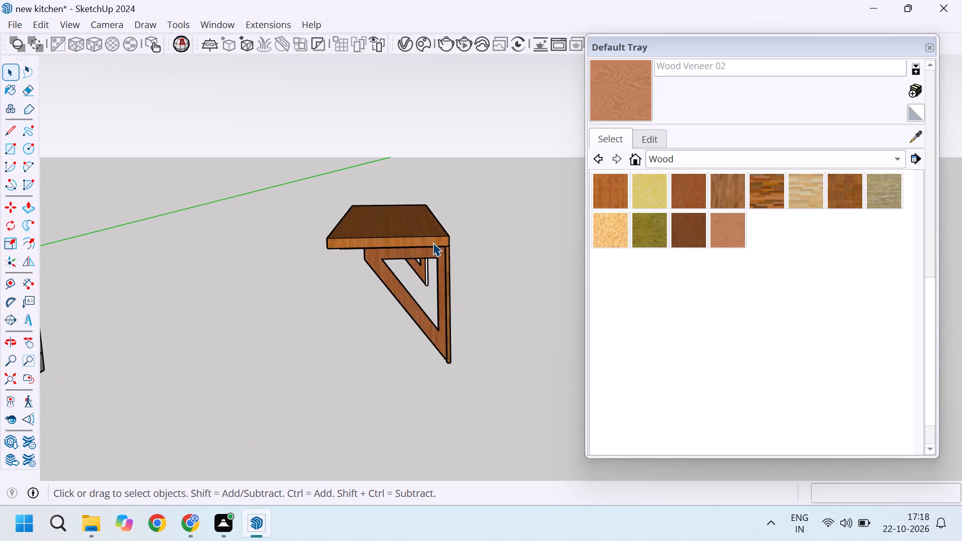
click(437, 244)
scroll(439, 245, up, 9)
key(m)
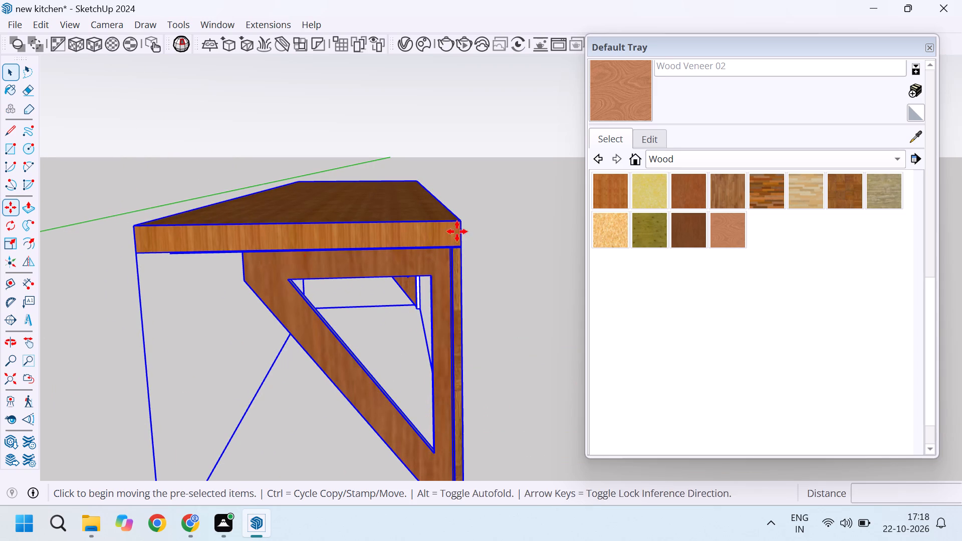
click(457, 223)
scroll(382, 224, down, 20)
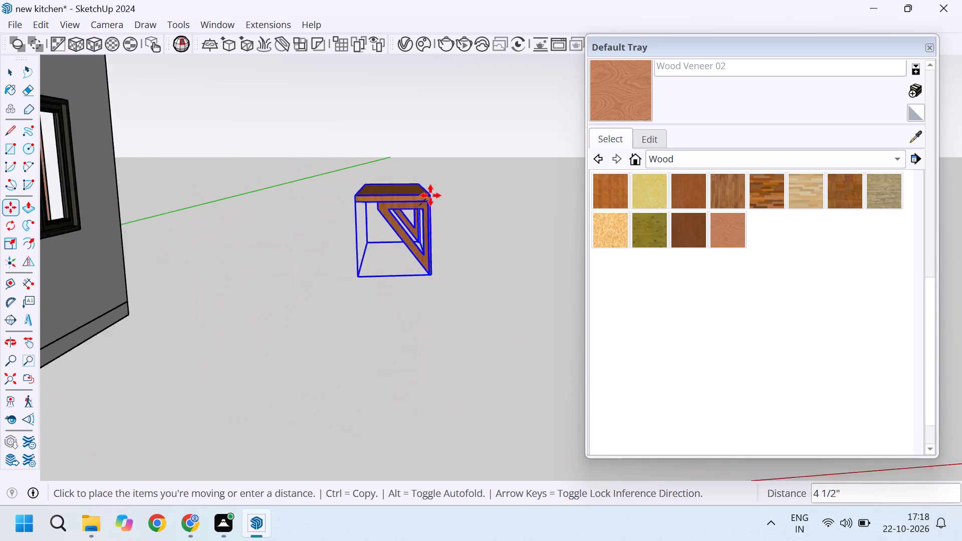
scroll(430, 195, down, 10)
middle_drag(171, 224, 384, 285)
scroll(266, 291, up, 8)
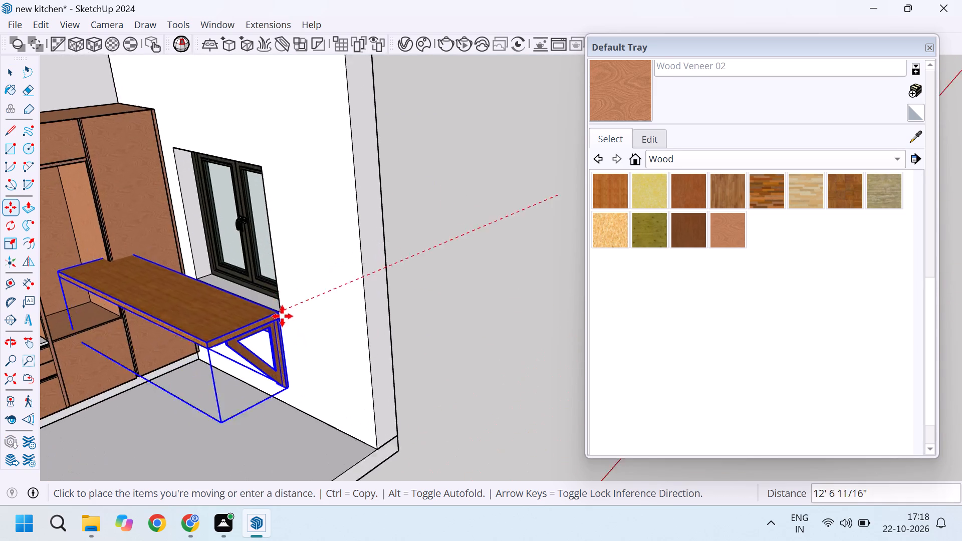
scroll(282, 316, up, 11)
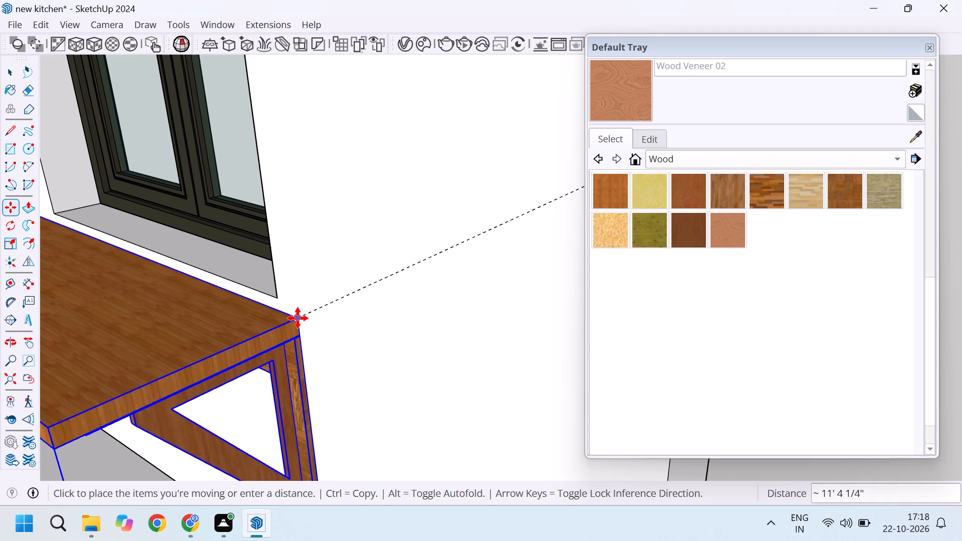
click(298, 318)
Move the table about 2' 11" along the window wall, away from the tall cabinet and towards the wall's open end.
scroll(330, 256, down, 19)
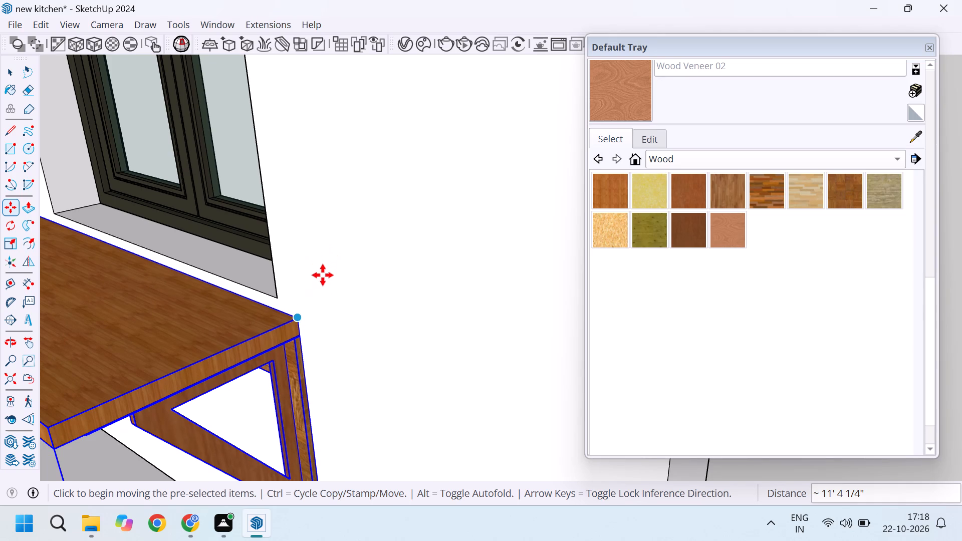
scroll(323, 277, down, 11)
scroll(219, 252, up, 4)
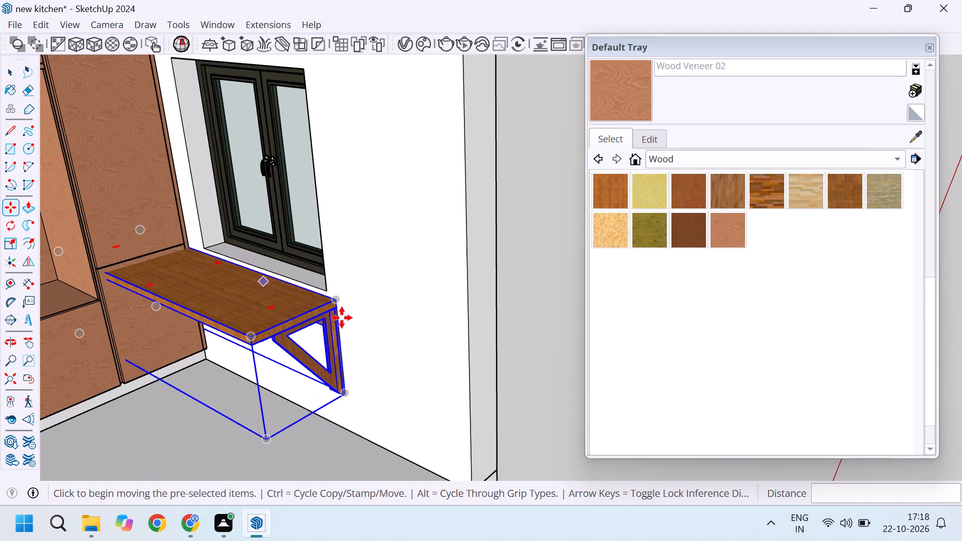
scroll(346, 319, up, 10)
click(323, 278)
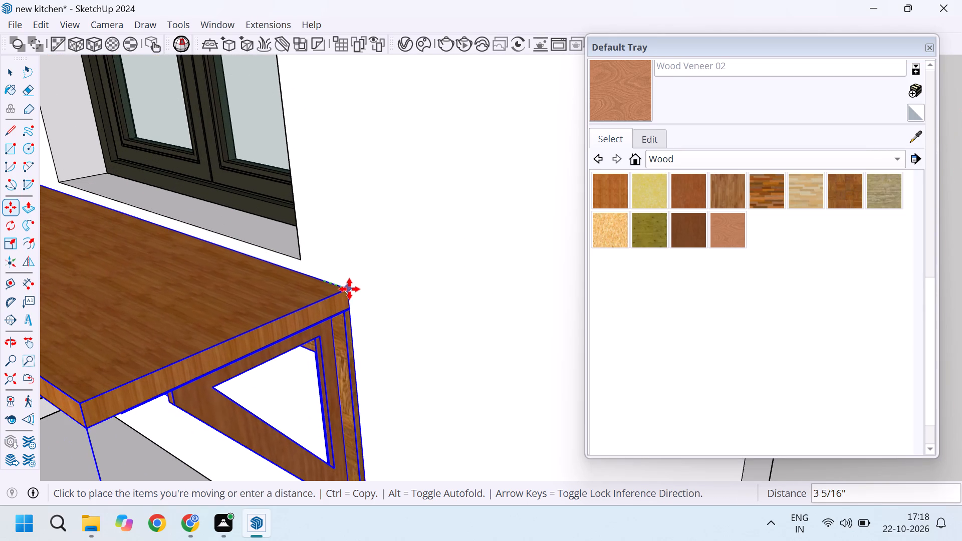
scroll(357, 296, down, 5)
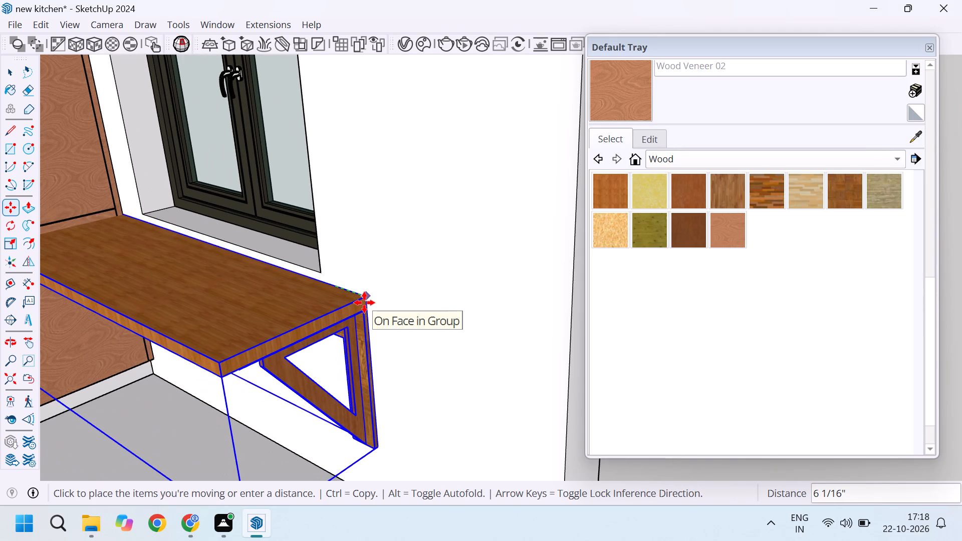
scroll(364, 303, down, 4)
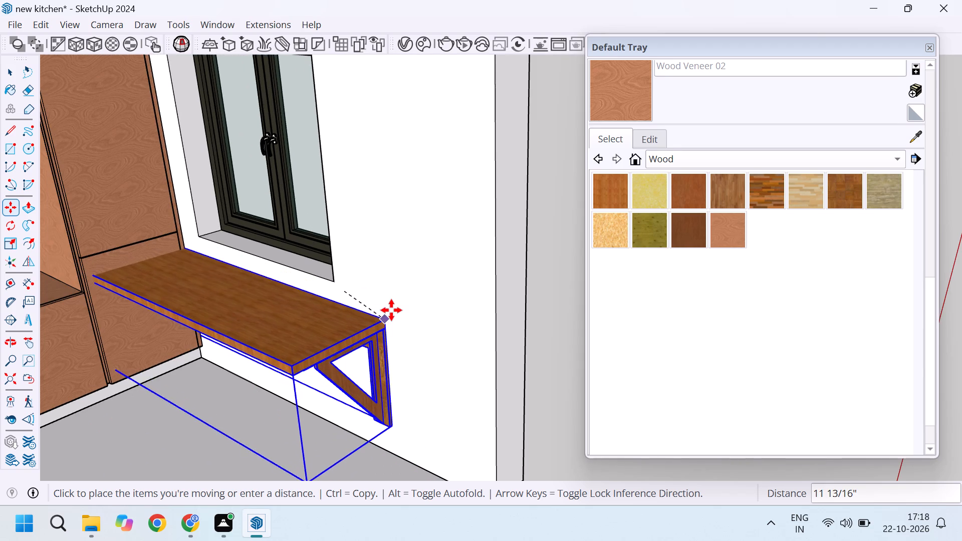
scroll(415, 313, down, 4)
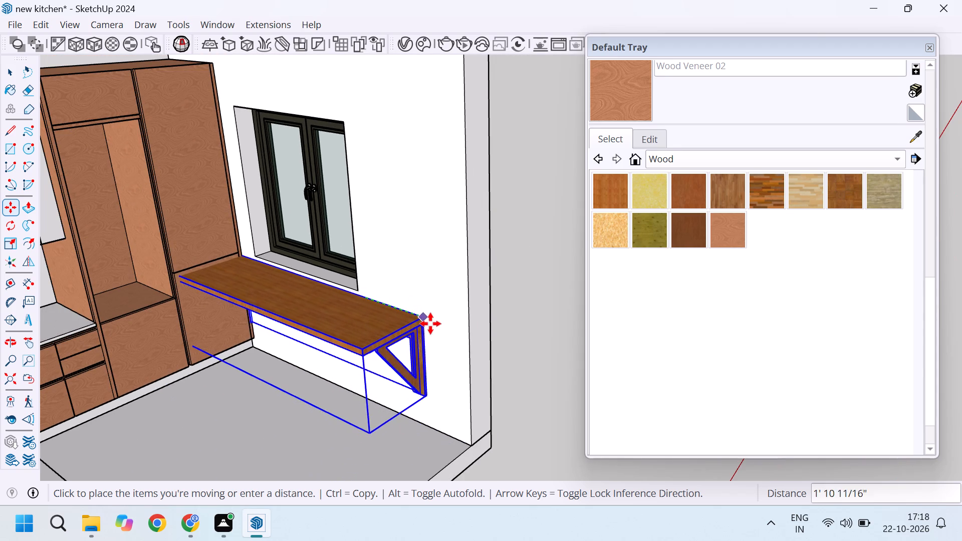
click(461, 327)
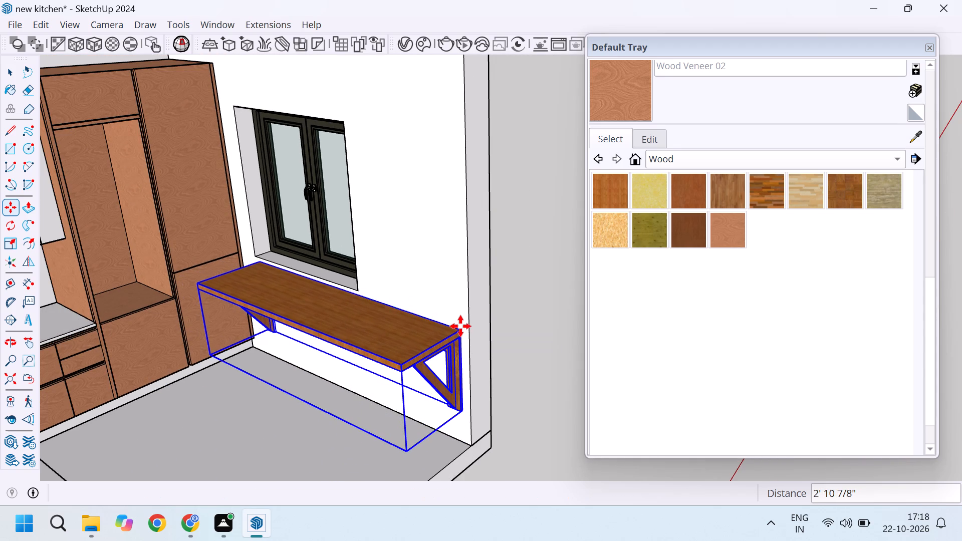
Scale the table's length along the window wall, trying 2' and 4' before settling on 3'.
scroll(398, 304, down, 4)
scroll(399, 317, up, 4)
key(s)
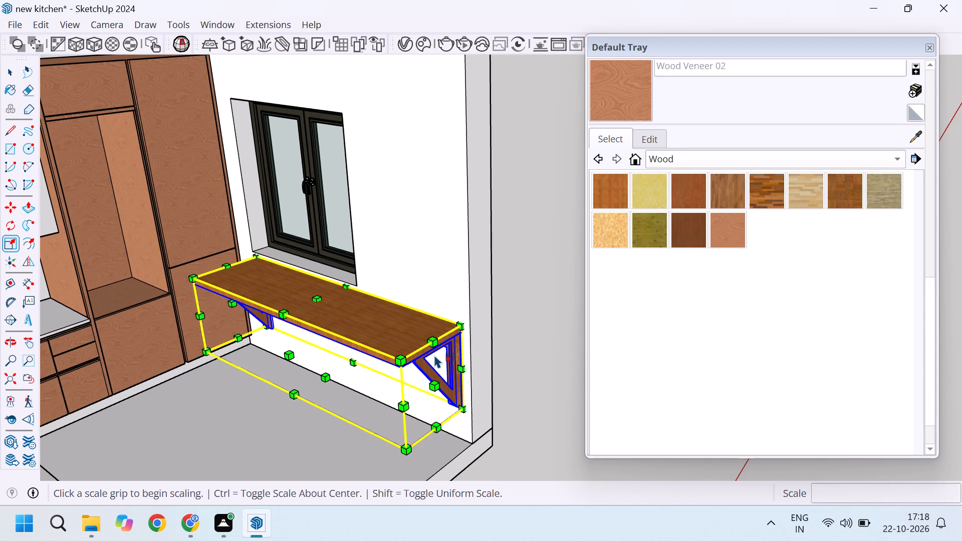
click(433, 384)
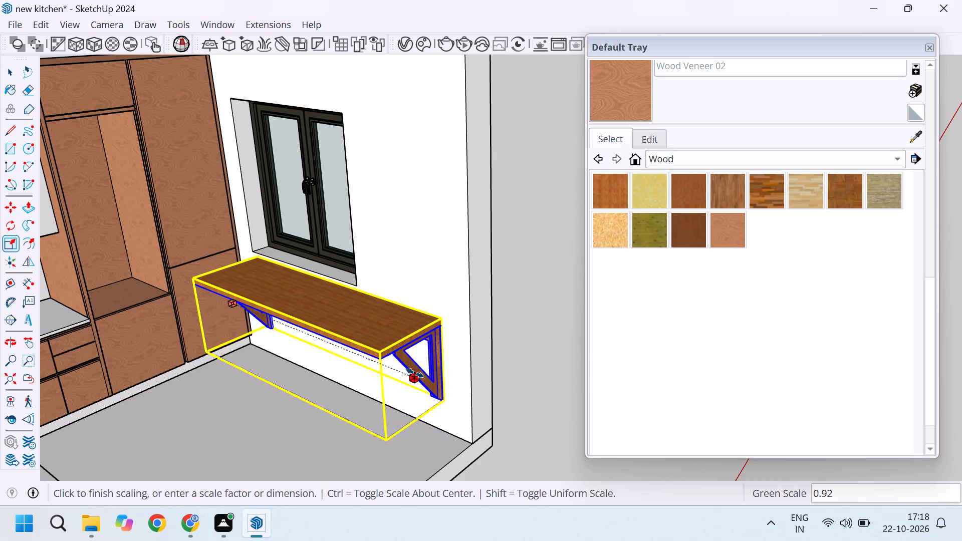
text(2')
key(Return)
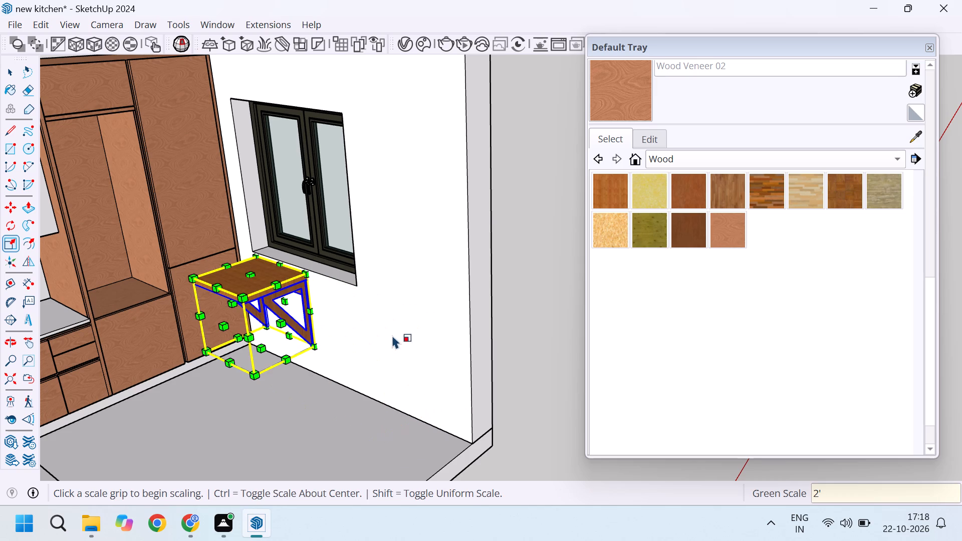
scroll(290, 280, up, 8)
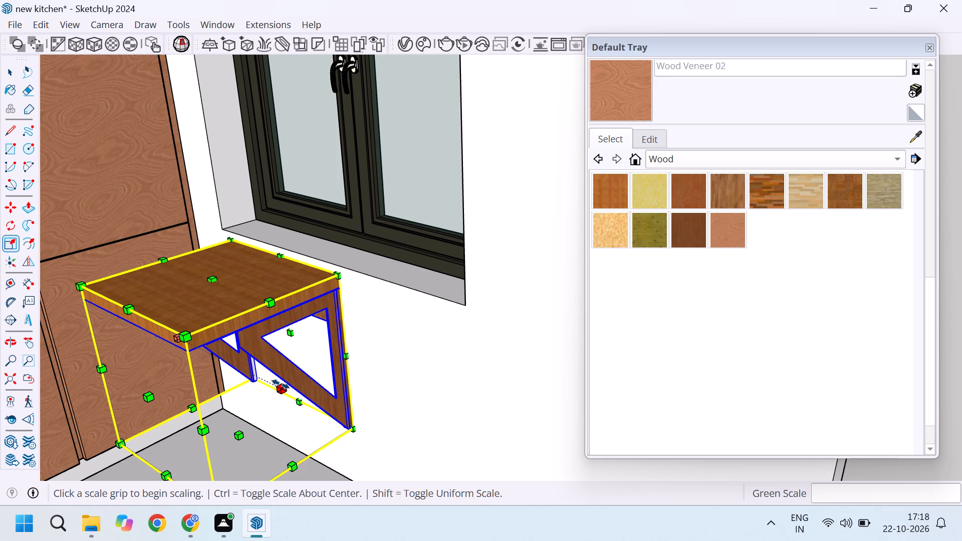
text(4')
key(Return)
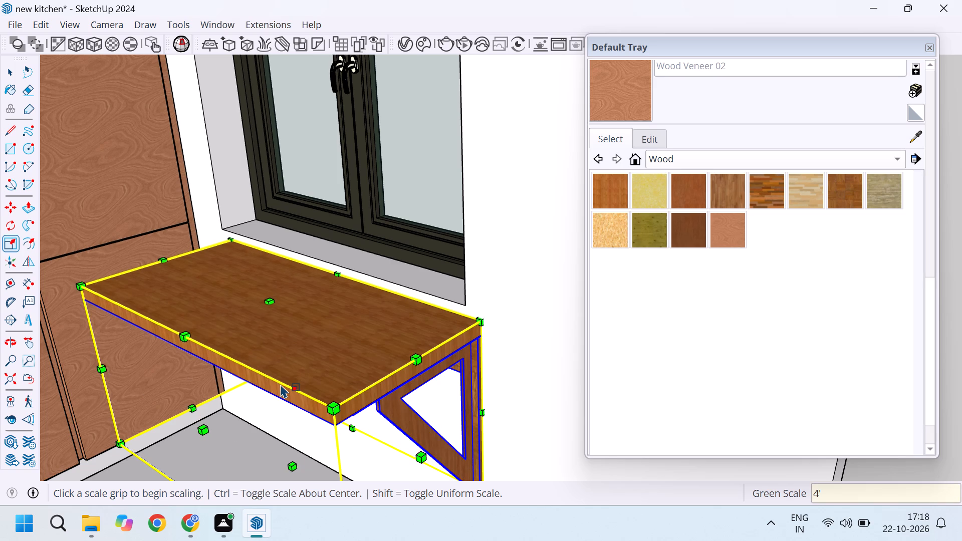
scroll(284, 365, down, 6)
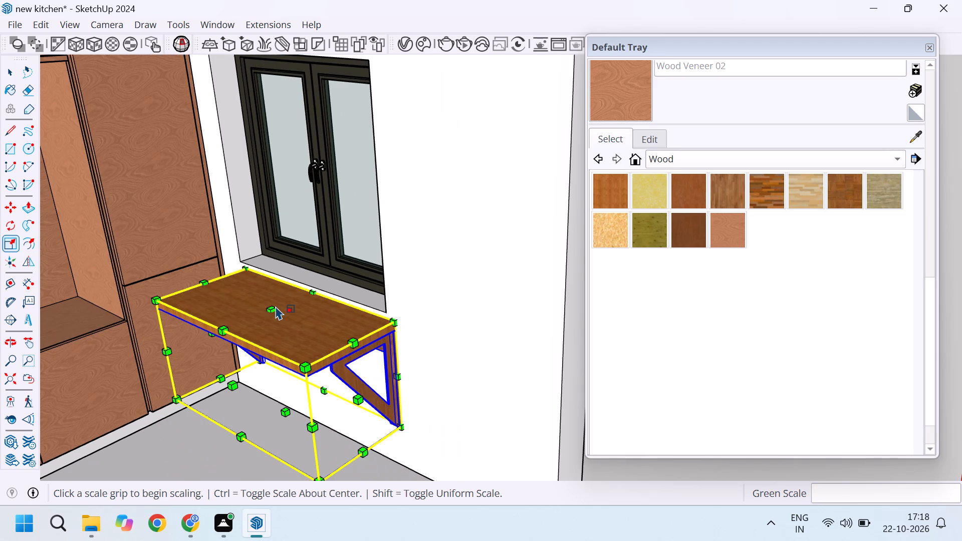
text(3')
key(Return)
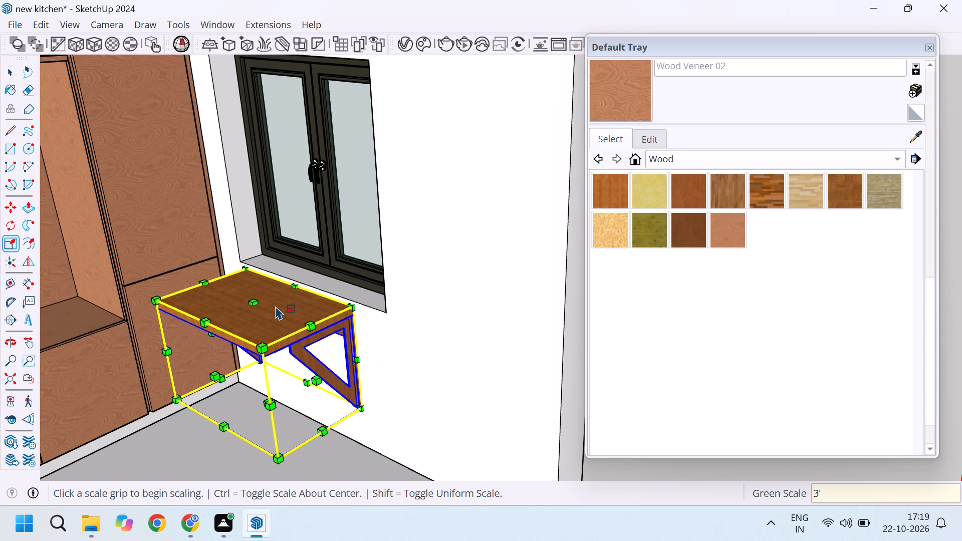
scroll(263, 281, up, 4)
scroll(326, 308, up, 2)
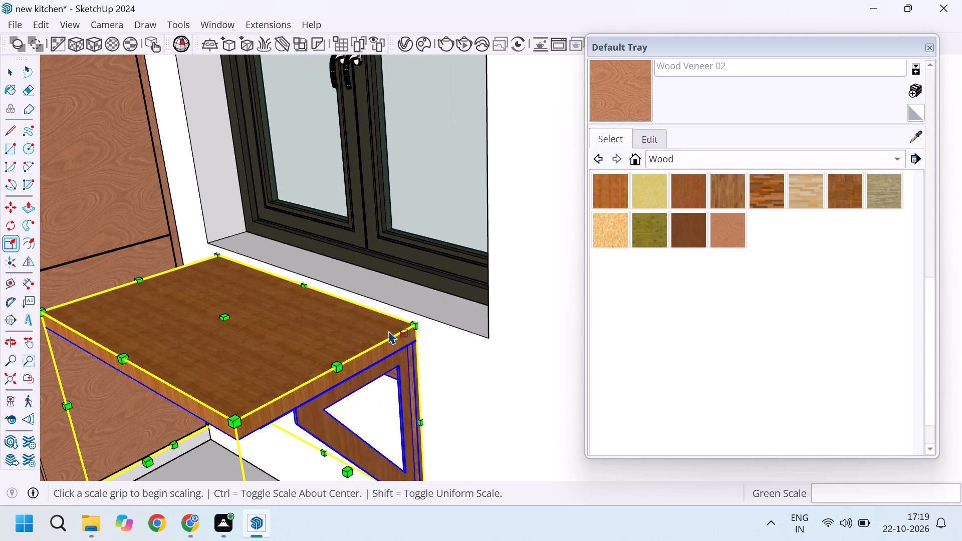
scroll(373, 351, down, 17)
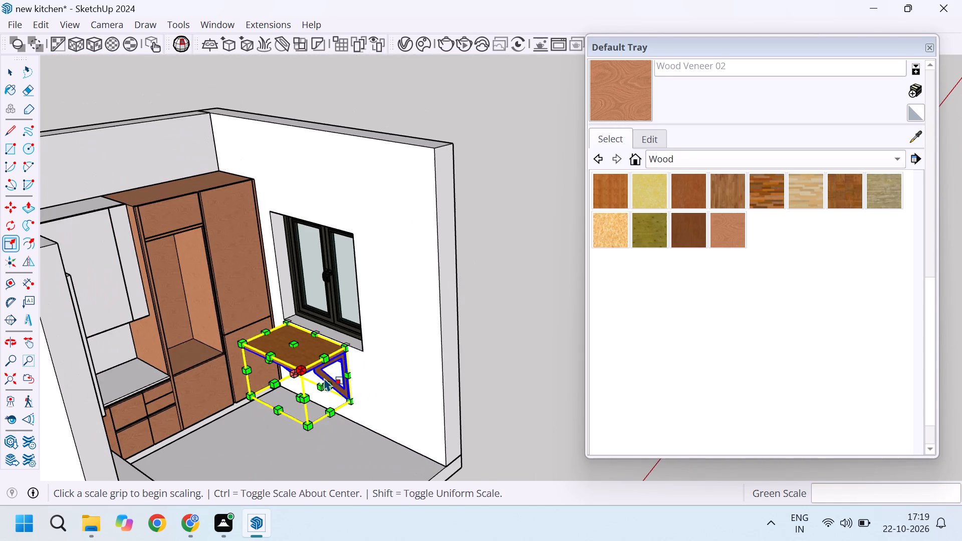
key(space)
Move the table about 4 9/16" along the window wall, away from the tall cabinet, and deselect it.
scroll(332, 350, up, 11)
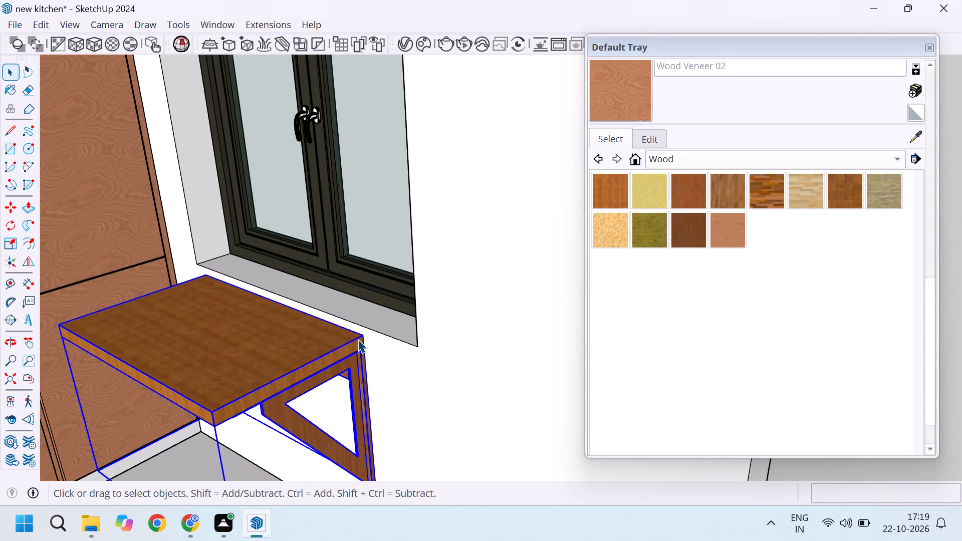
key(m)
scroll(361, 331, up, 5)
click(361, 333)
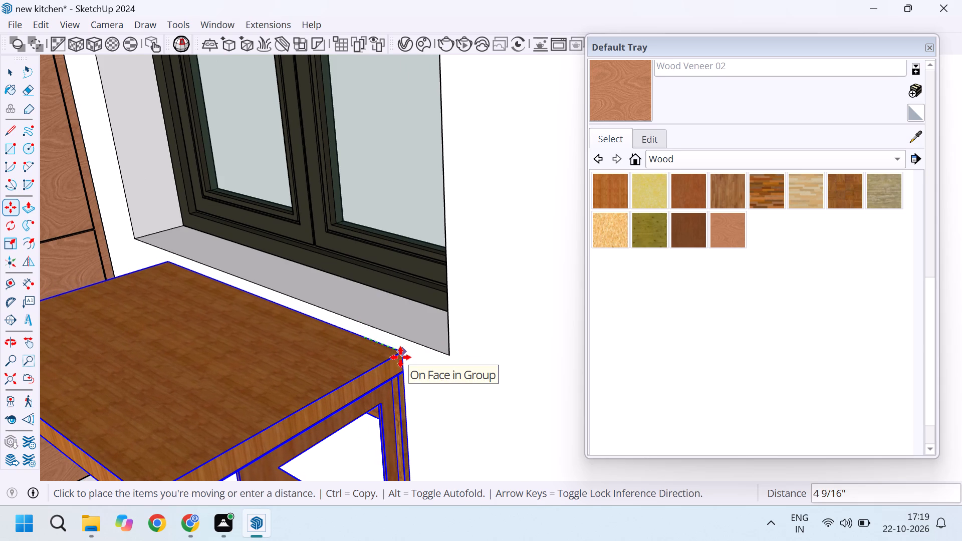
click(400, 357)
scroll(386, 340, down, 18)
key(space)
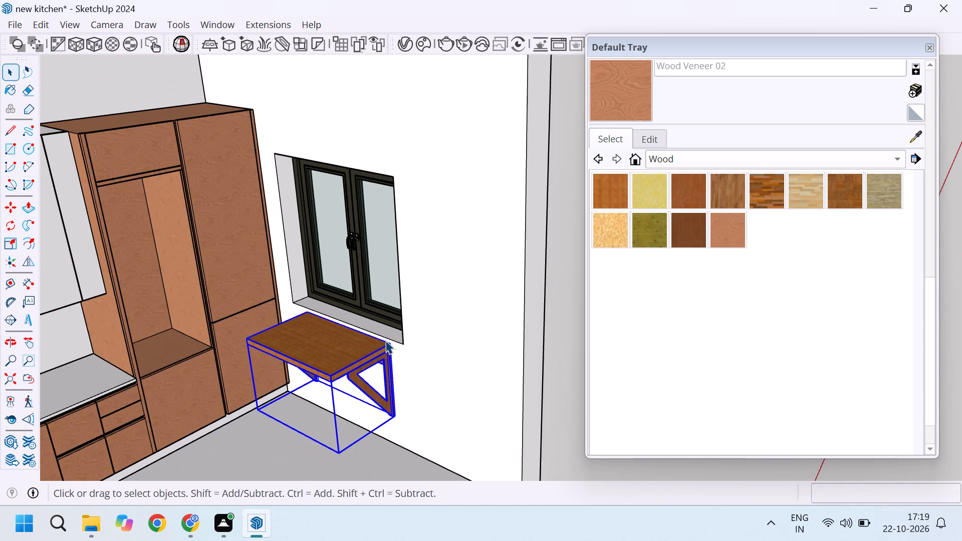
scroll(335, 325, down, 11)
click(511, 302)
Examine the wall table's size and position relative to the window, the tall cabinet and the rest of the kitchen.
middle_drag(433, 334, 334, 249)
scroll(423, 334, up, 1)
scroll(328, 289, up, 7)
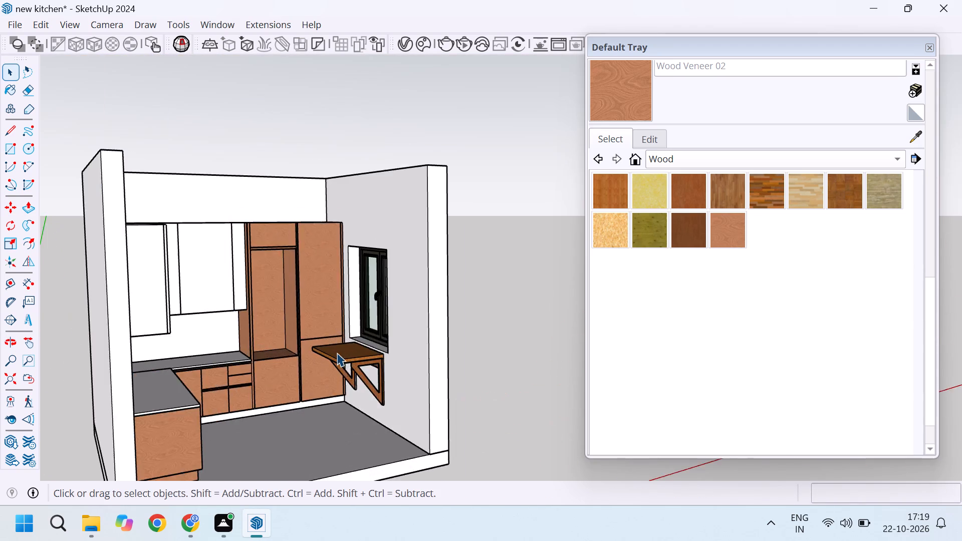
scroll(337, 353, up, 4)
middle_drag(356, 379, 424, 356)
scroll(425, 356, up, 10)
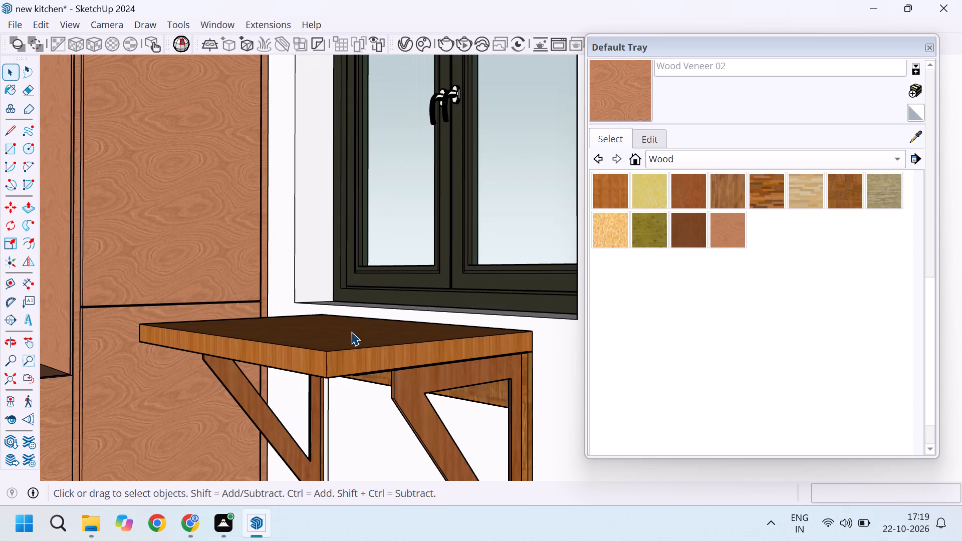
middle_drag(362, 338, 308, 445)
scroll(313, 394, down, 5)
middle_drag(301, 364, 296, 442)
scroll(295, 438, up, 13)
scroll(303, 353, down, 14)
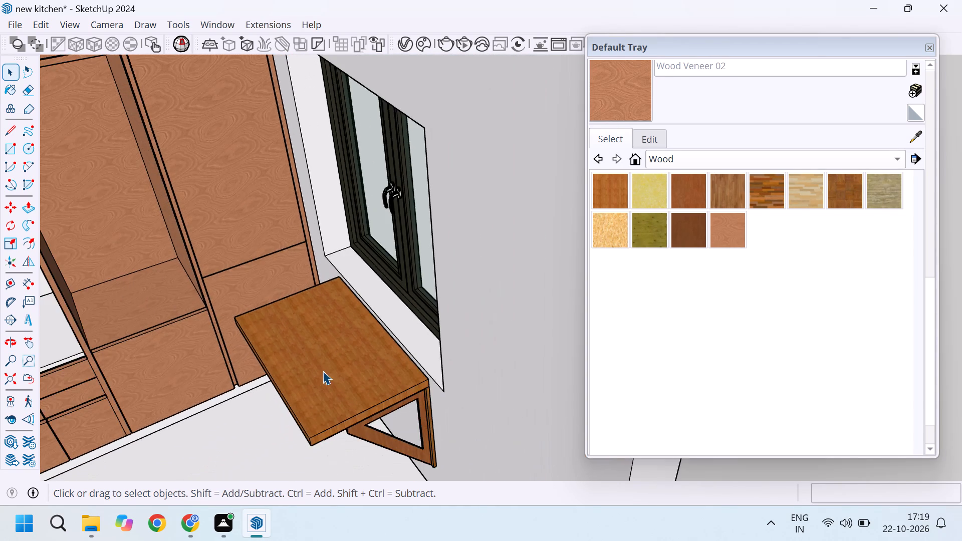
middle_drag(359, 392, 455, 312)
scroll(401, 331, down, 8)
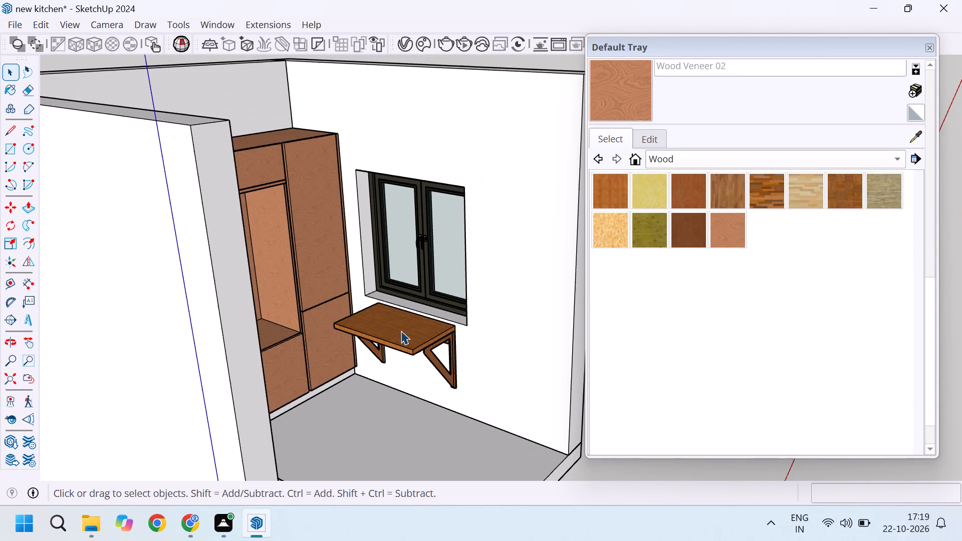
middle_drag(403, 377, 327, 297)
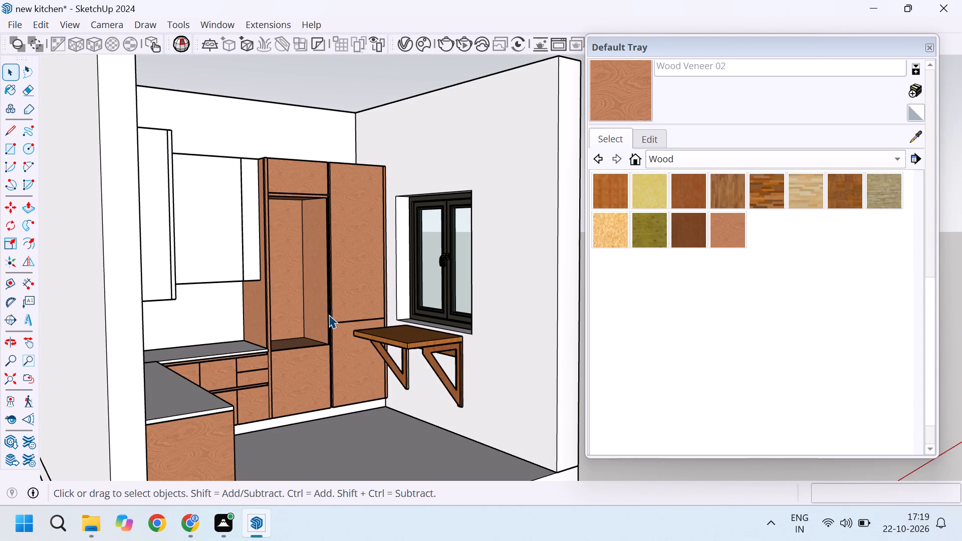
scroll(329, 315, down, 6)
middle_drag(379, 361, 304, 429)
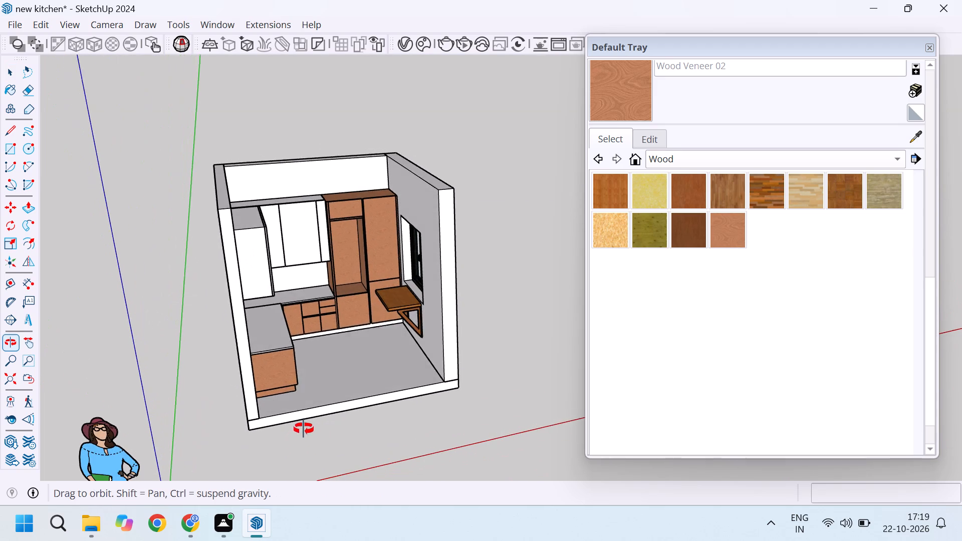
middle_drag(304, 429, 304, 427)
Open the table component and thin the tabletop by pushing its top face down 1/2" twice.
scroll(396, 304, up, 7)
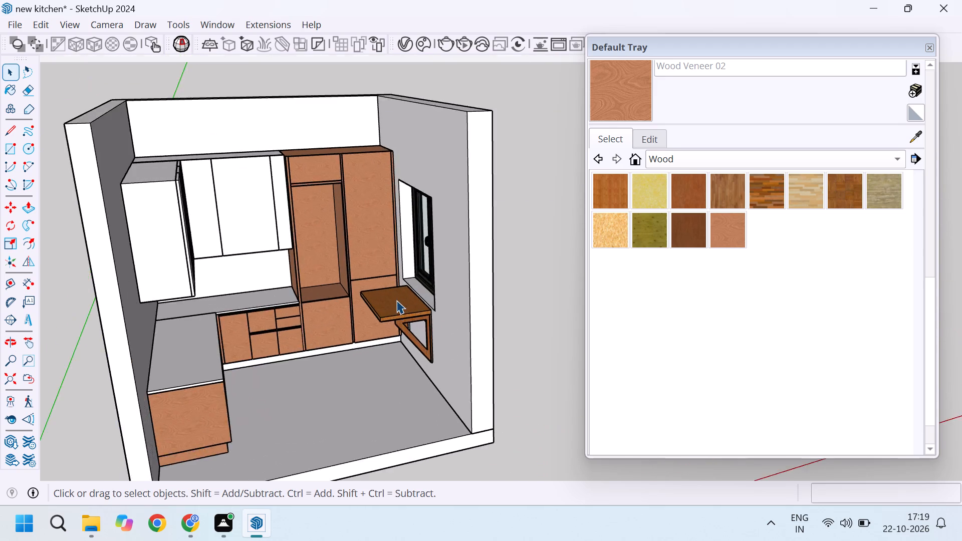
scroll(396, 300, up, 18)
double_click(408, 331)
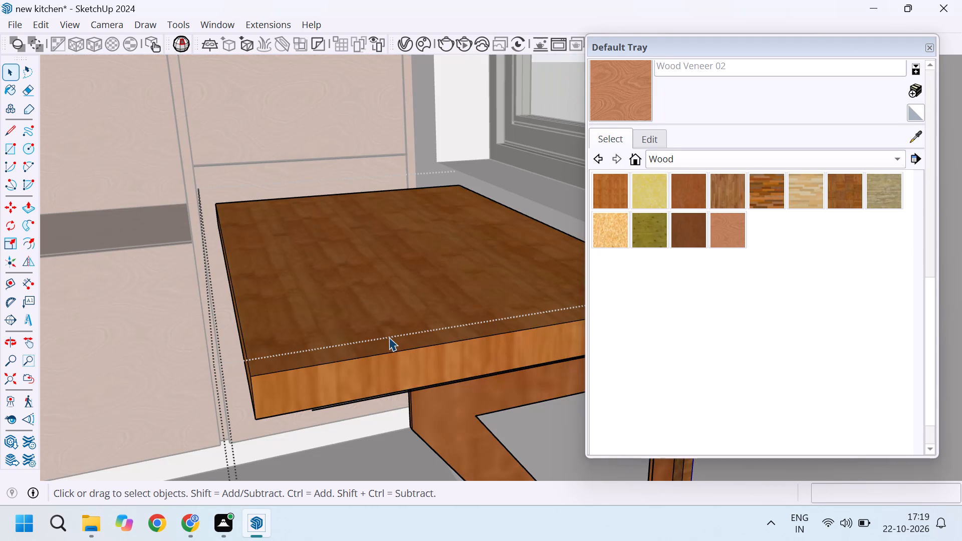
key(p)
click(362, 322)
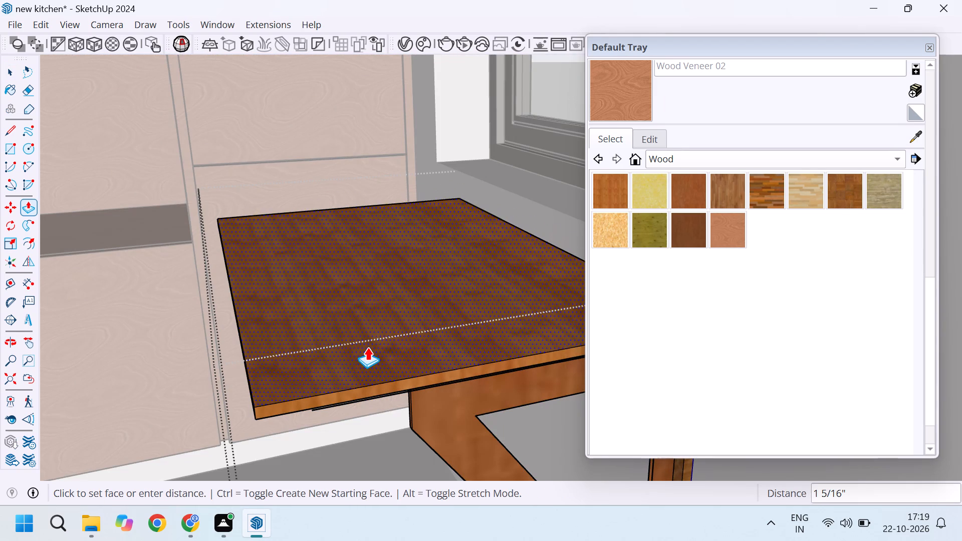
scroll(367, 350, down, 5)
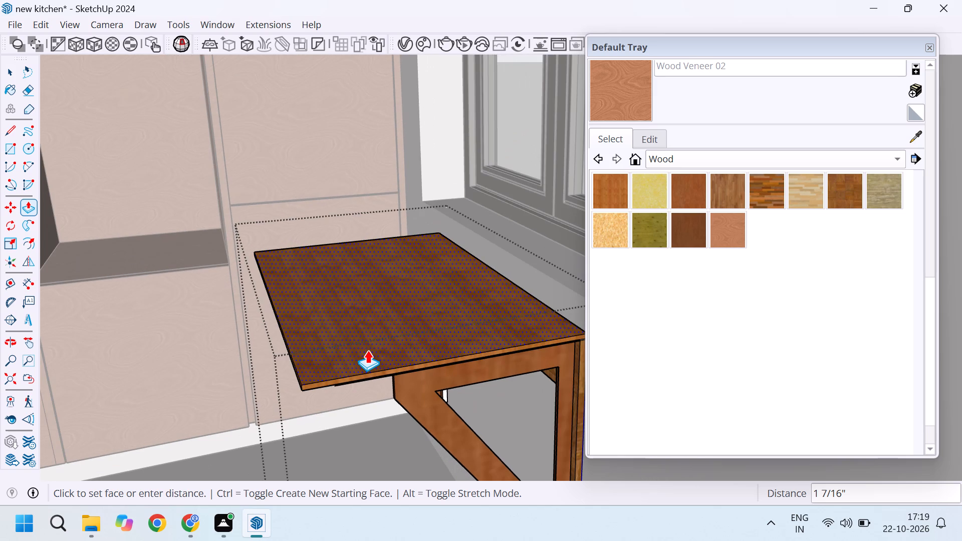
scroll(367, 350, up, 5)
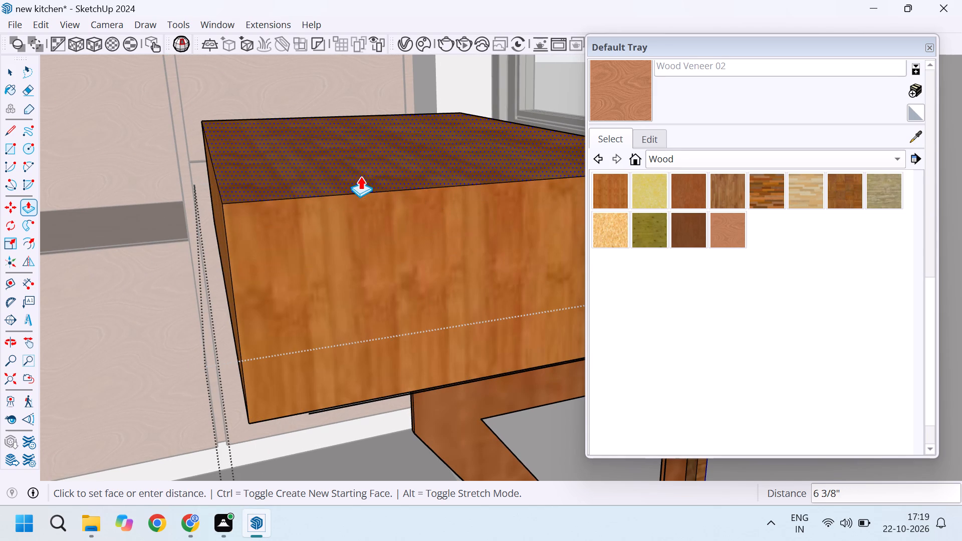
text(.5)
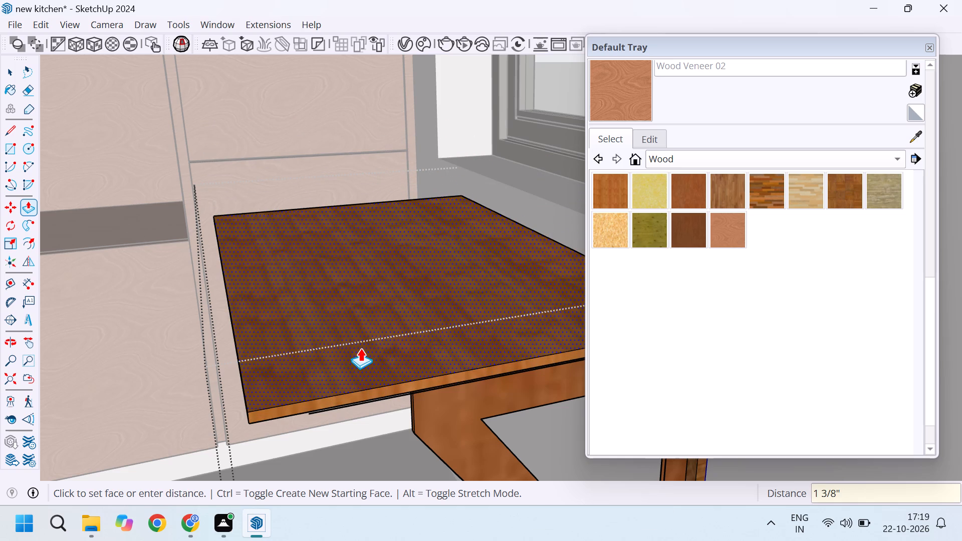
text(.5)
key(Return)
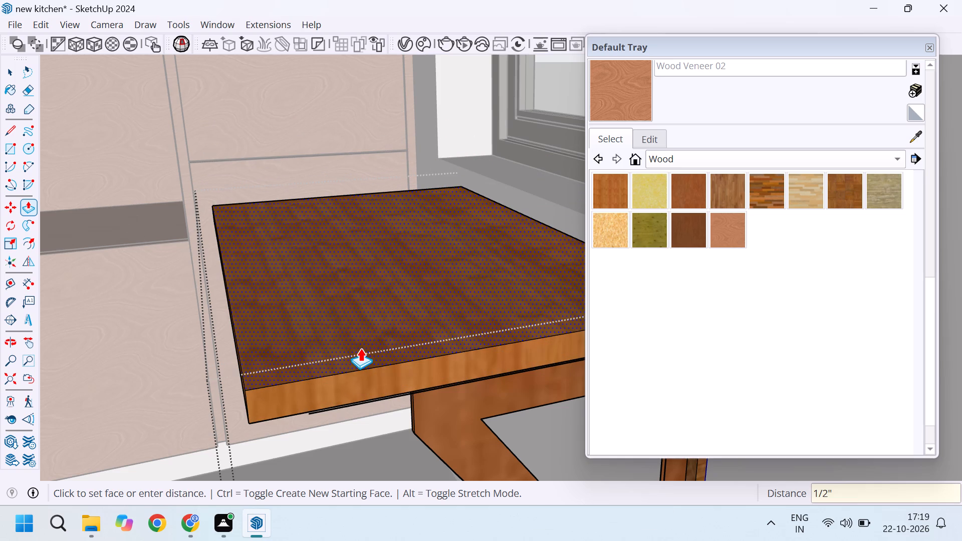
text(.5)
key(Return)
click(320, 352)
text(.5)
key(Return)
Draw a 1" vertical reference line upward from the tabletop's lower front corner.
scroll(271, 373, up, 4)
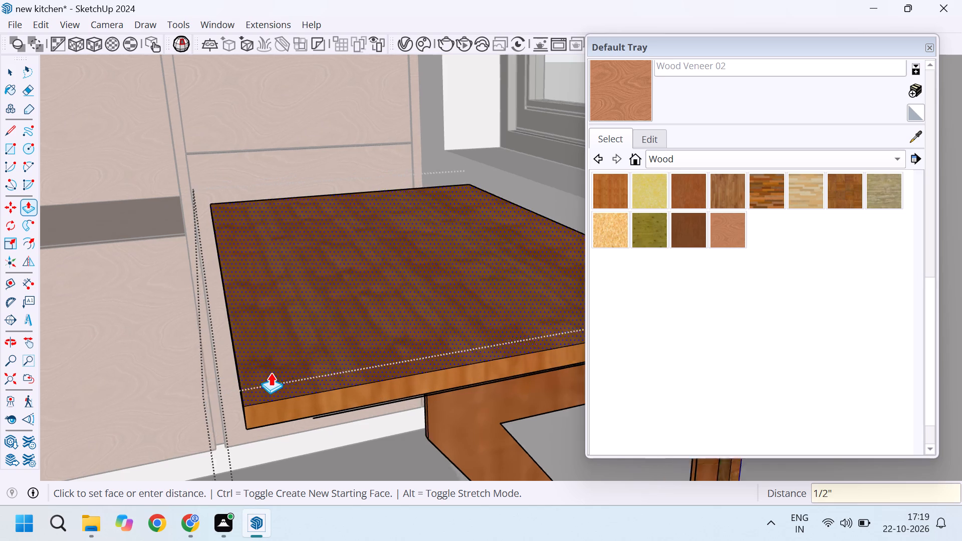
scroll(271, 373, up, 1)
middle_drag(286, 392, 301, 296)
scroll(242, 372, up, 4)
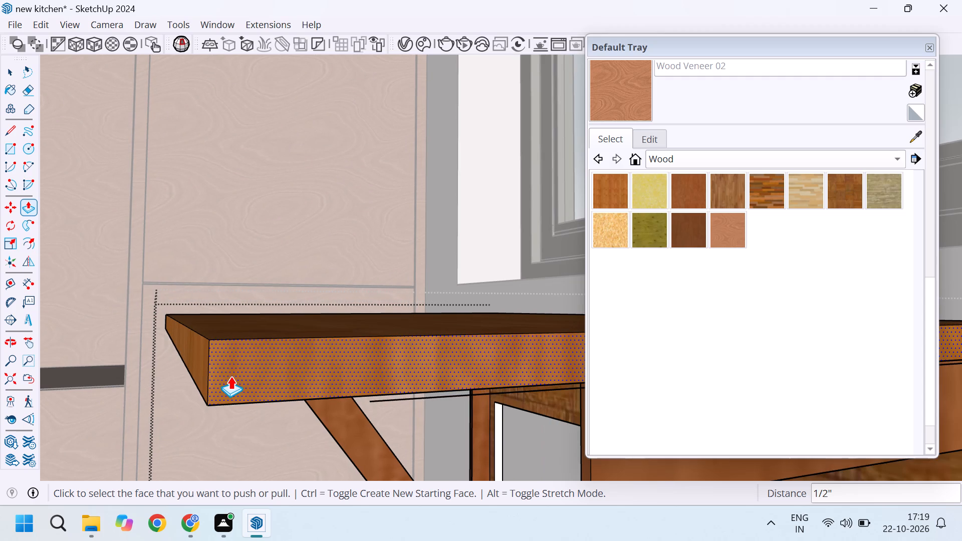
key(l)
click(208, 407)
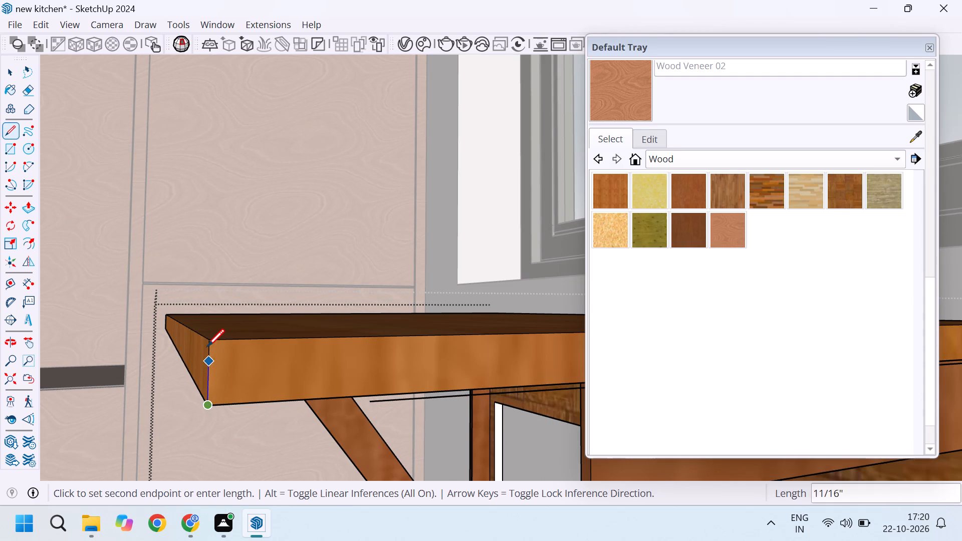
scroll(208, 344, up, 3)
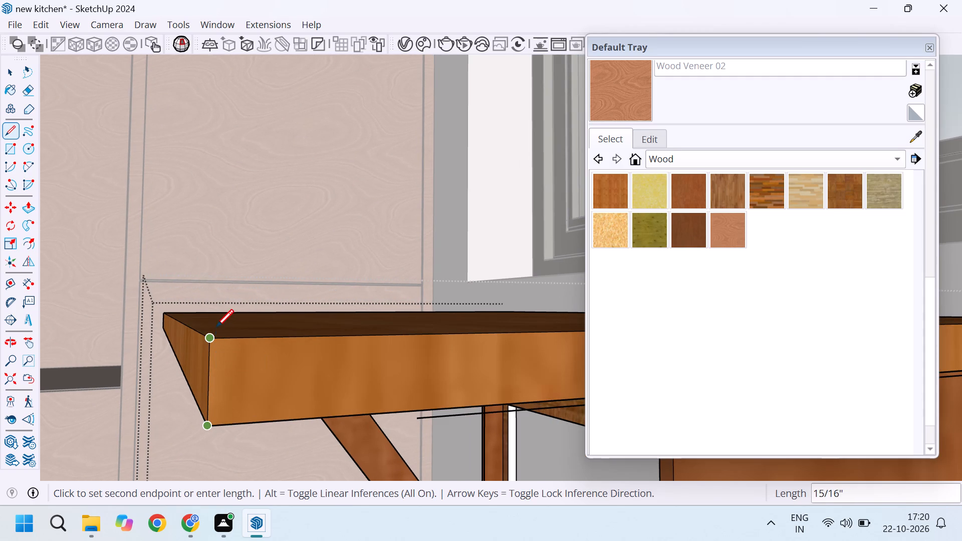
click(218, 323)
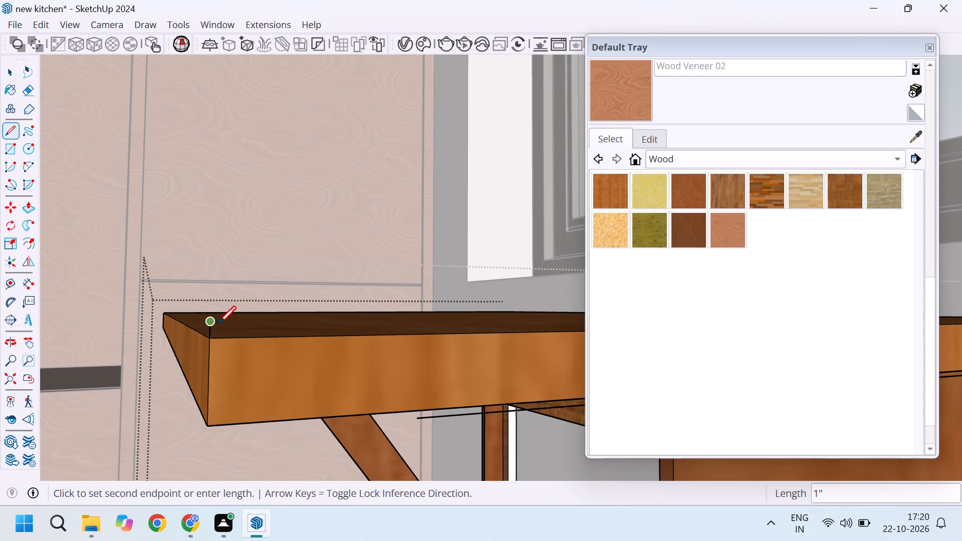
scroll(218, 323, up, 6)
scroll(218, 323, down, 4)
key(space)
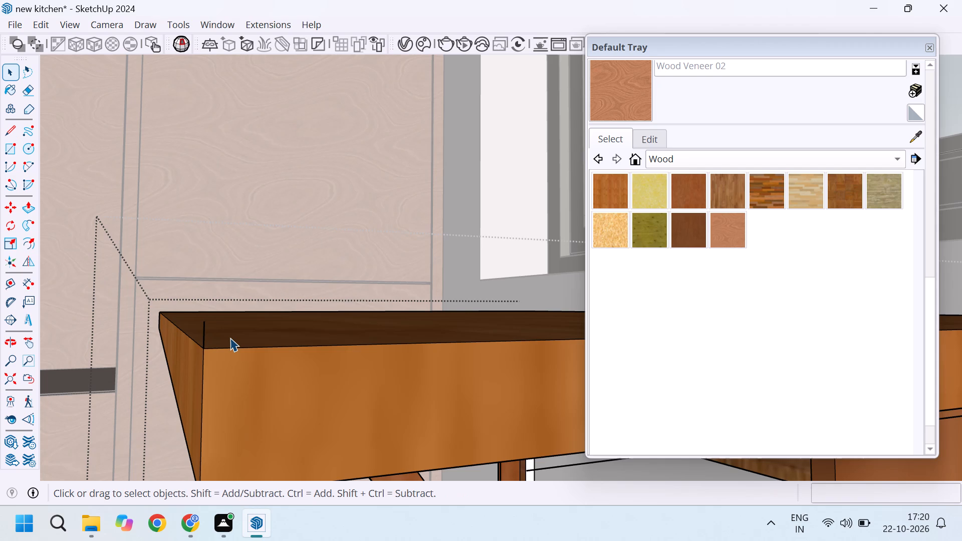
Pull the tabletop's upper face up to the top end of the vertical reference line at the front corner.
click(230, 338)
key(p)
click(230, 338)
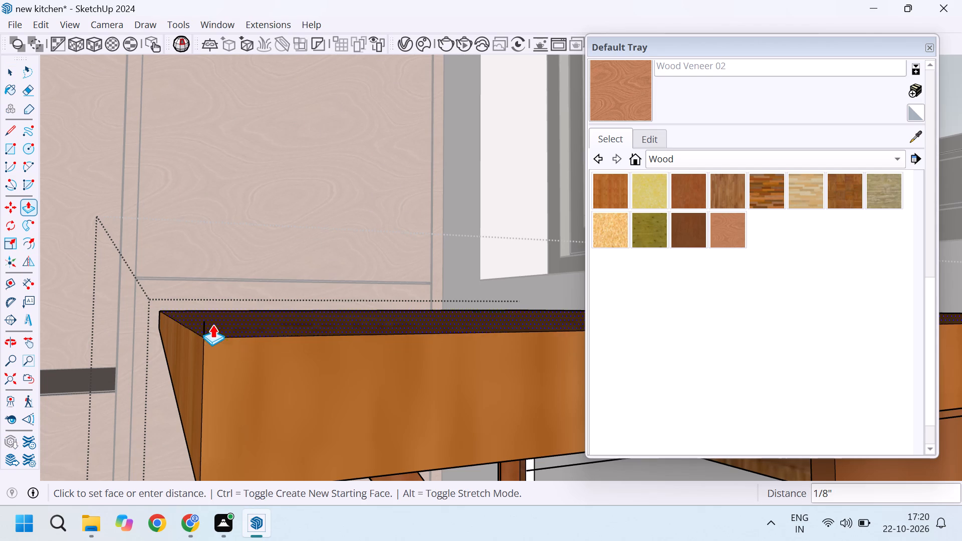
scroll(212, 314, up, 9)
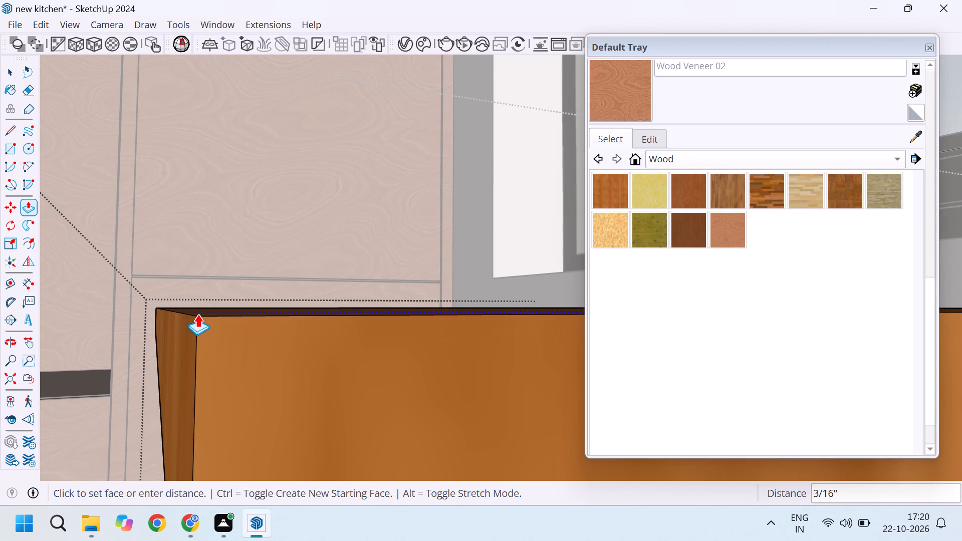
click(197, 314)
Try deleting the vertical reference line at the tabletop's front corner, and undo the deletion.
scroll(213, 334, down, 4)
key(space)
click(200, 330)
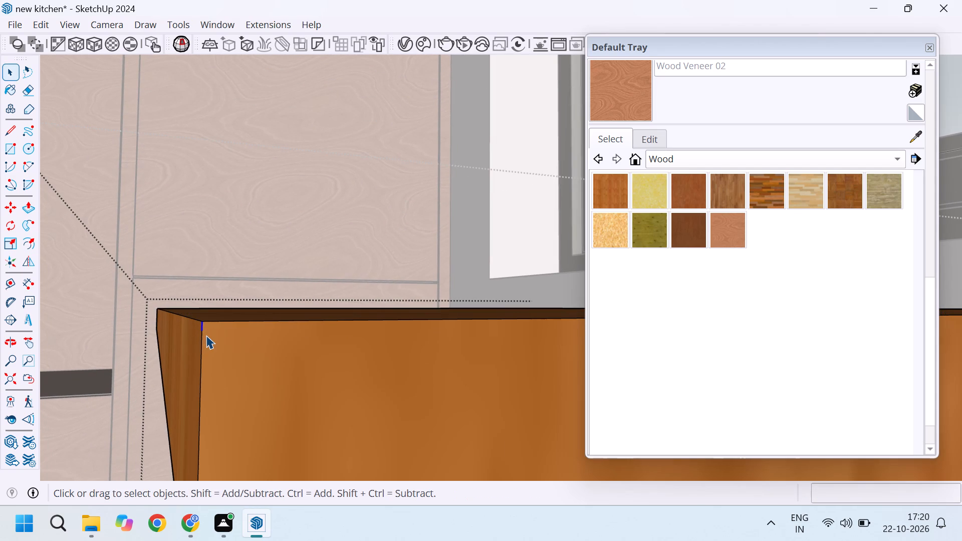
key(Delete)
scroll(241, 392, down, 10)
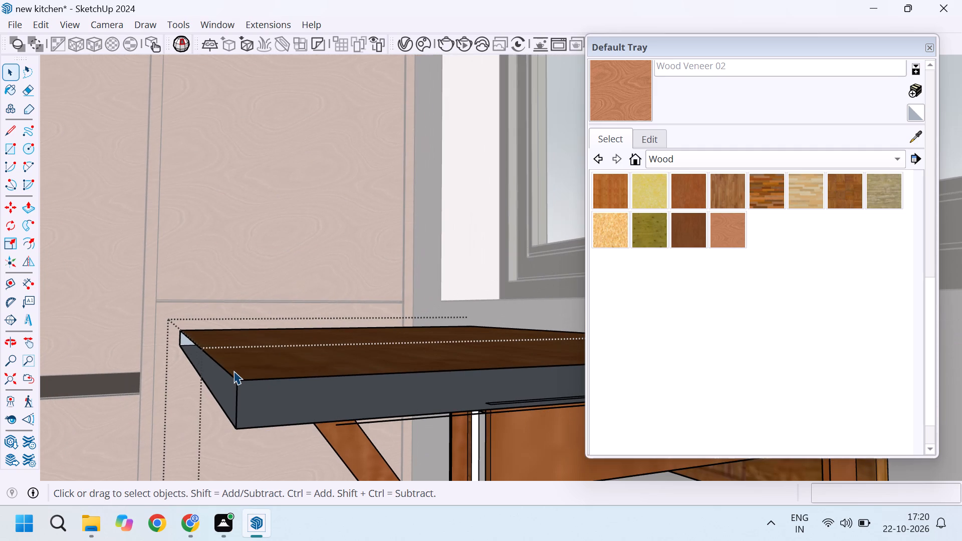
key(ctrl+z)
Close the table component and examine the tabletop and its wall brackets from several angles.
scroll(232, 372, down, 20)
scroll(232, 372, down, 4)
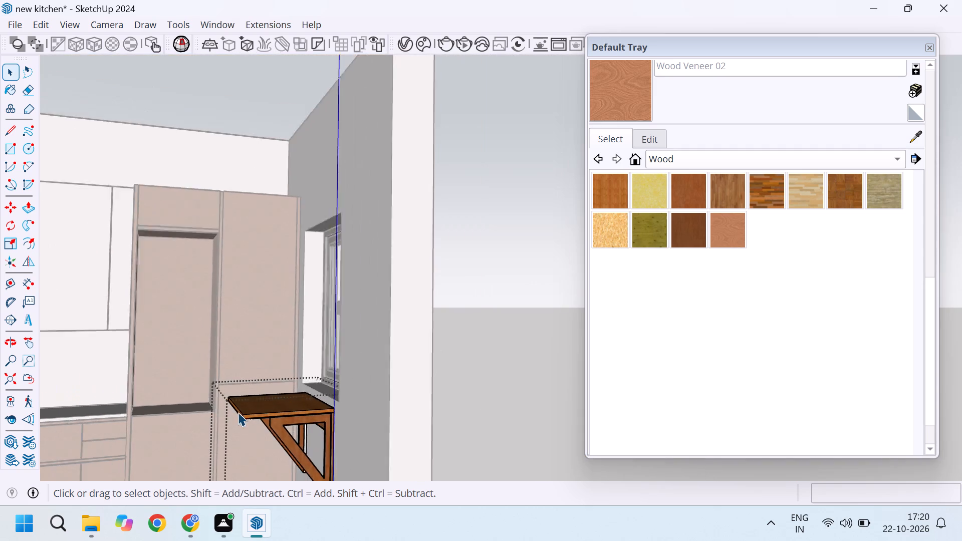
click(442, 358)
scroll(279, 379, down, 5)
middle_drag(270, 400, 315, 475)
scroll(298, 468, up, 5)
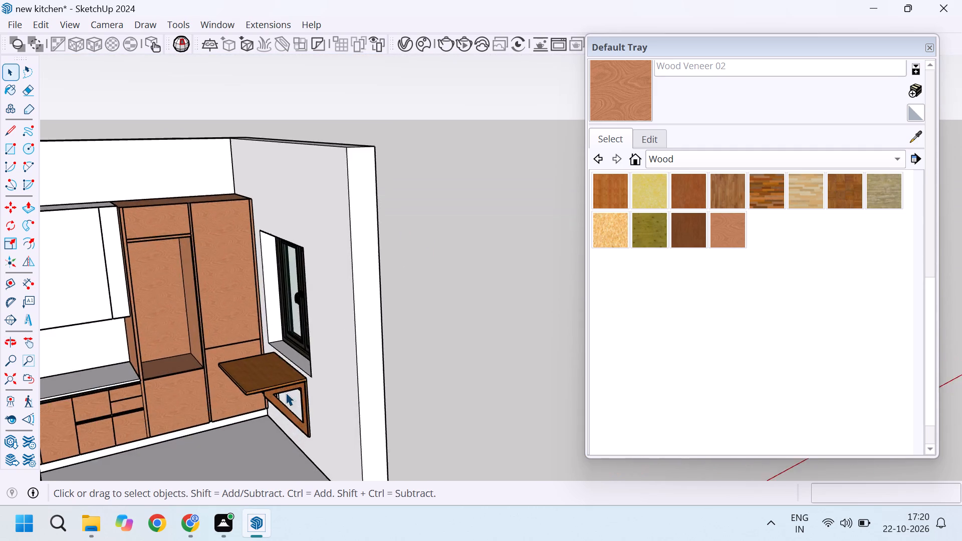
scroll(286, 392, up, 9)
scroll(441, 332, down, 4)
scroll(258, 364, up, 3)
middle_drag(302, 379, 382, 351)
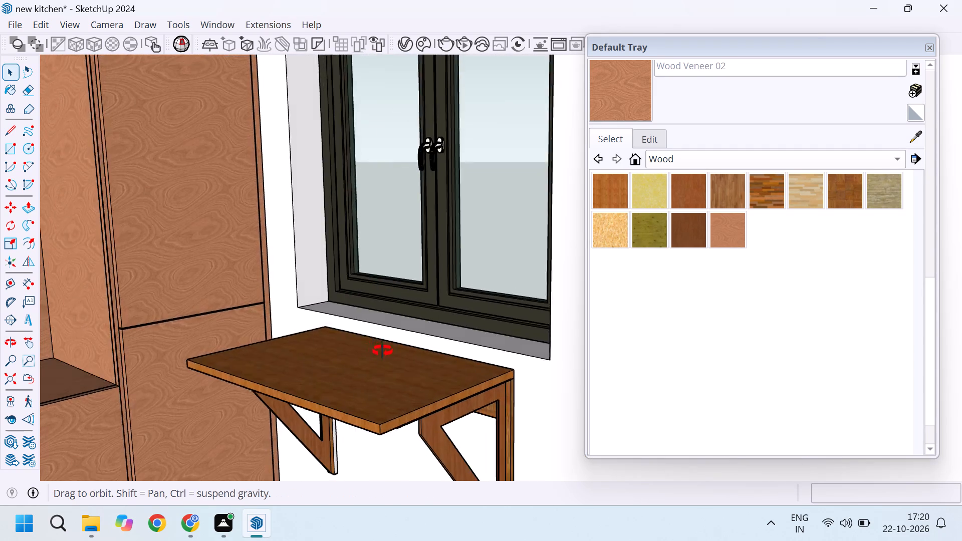
middle_drag(382, 351, 383, 333)
scroll(344, 358, down, 5)
middle_drag(408, 421, 351, 420)
scroll(377, 407, up, 5)
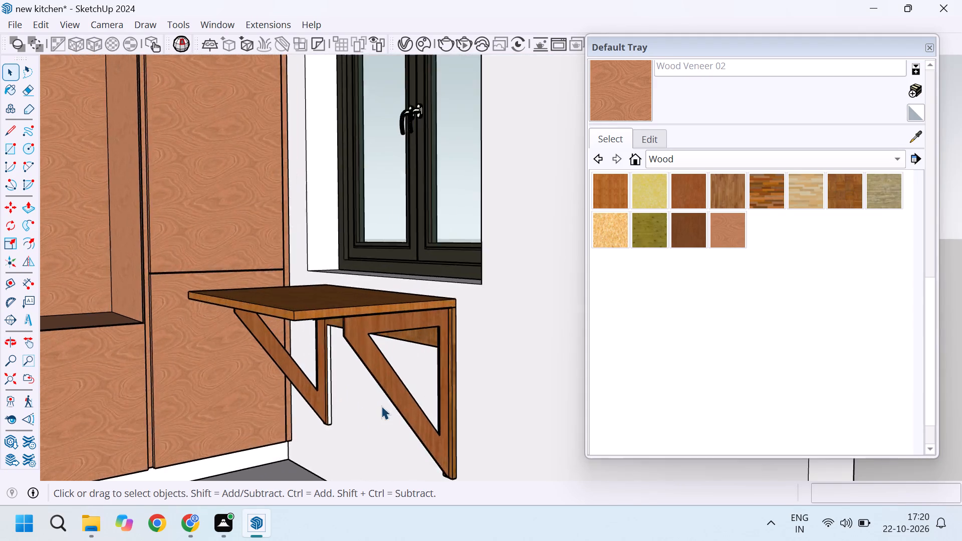
Inside the table component, paint the white strip behind the bracket with Wood_Floor_Parquet sampled from the back rail, and close the component.
scroll(381, 406, up, 11)
click(308, 350)
double_click(306, 310)
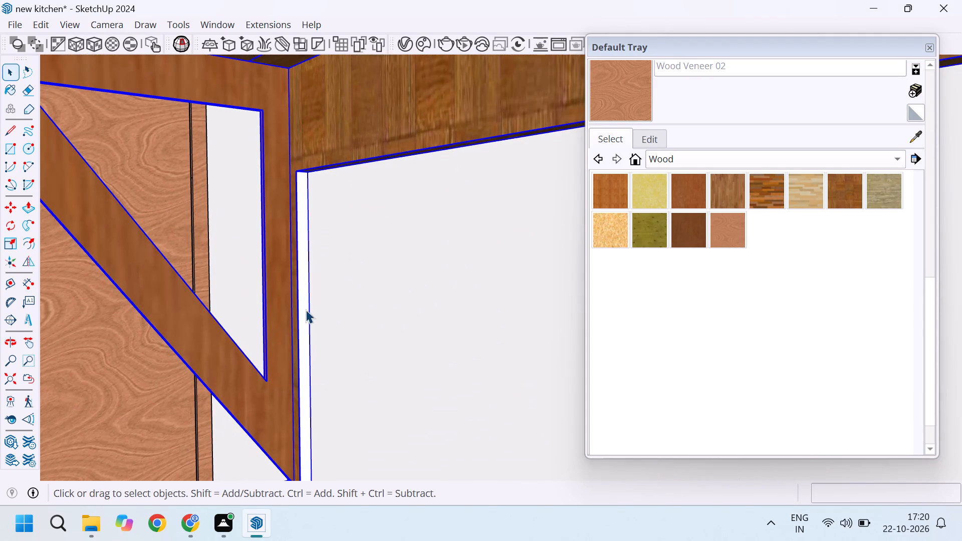
click(306, 305)
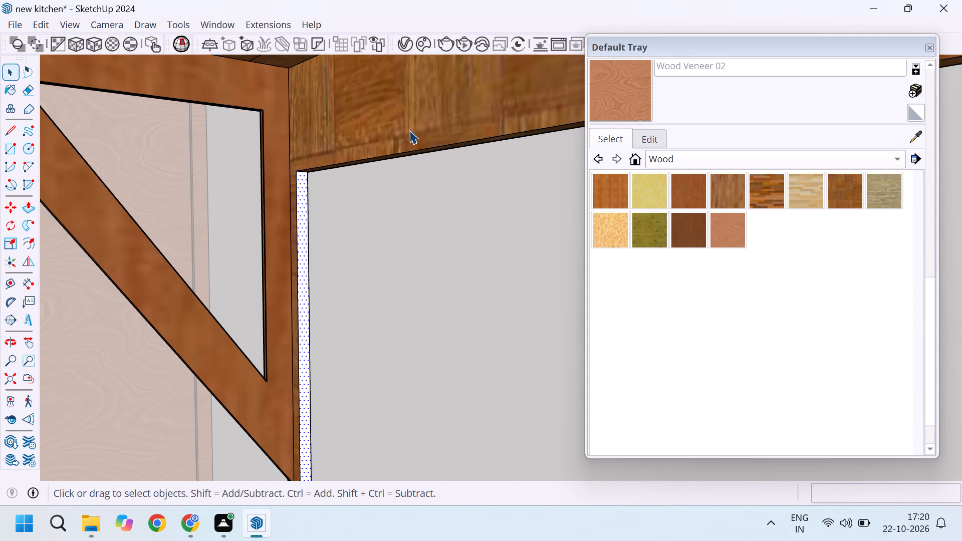
click(917, 138)
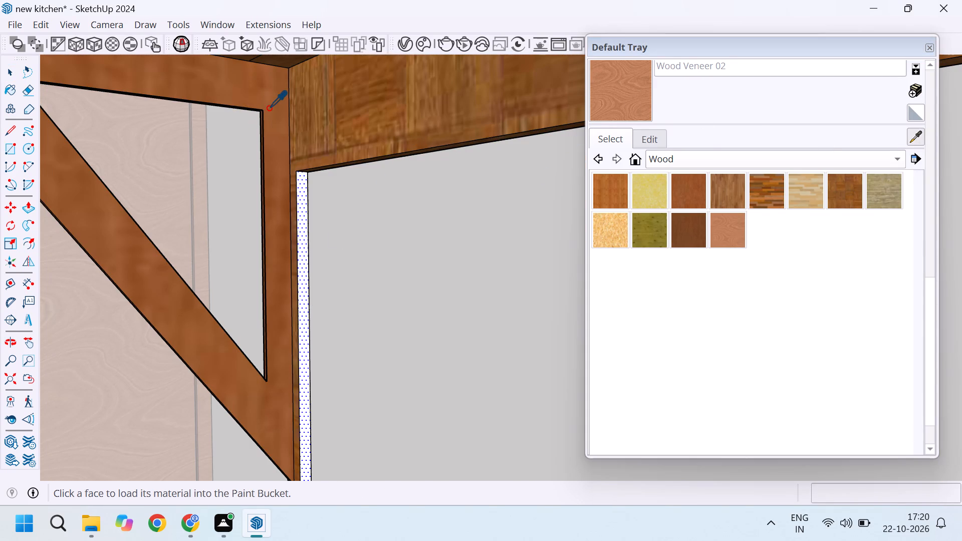
click(268, 92)
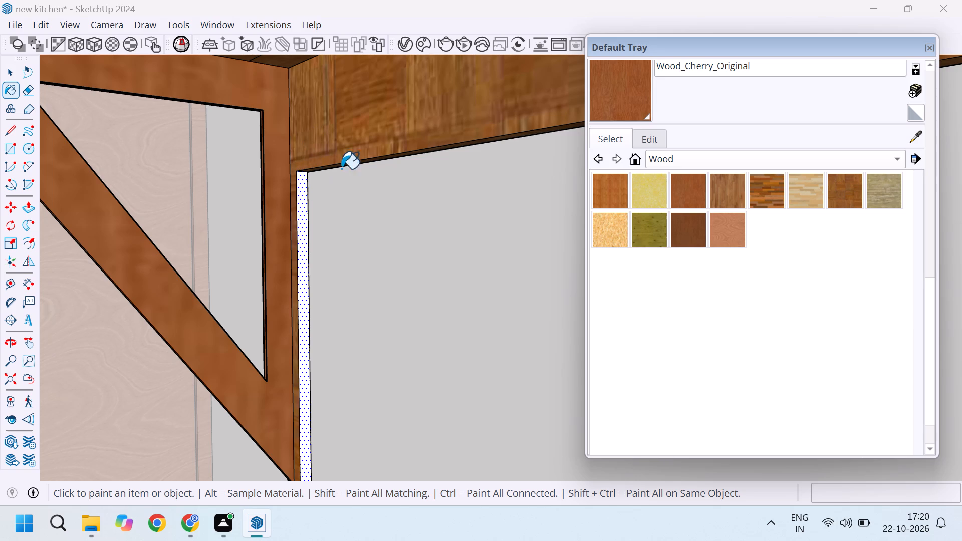
click(913, 138)
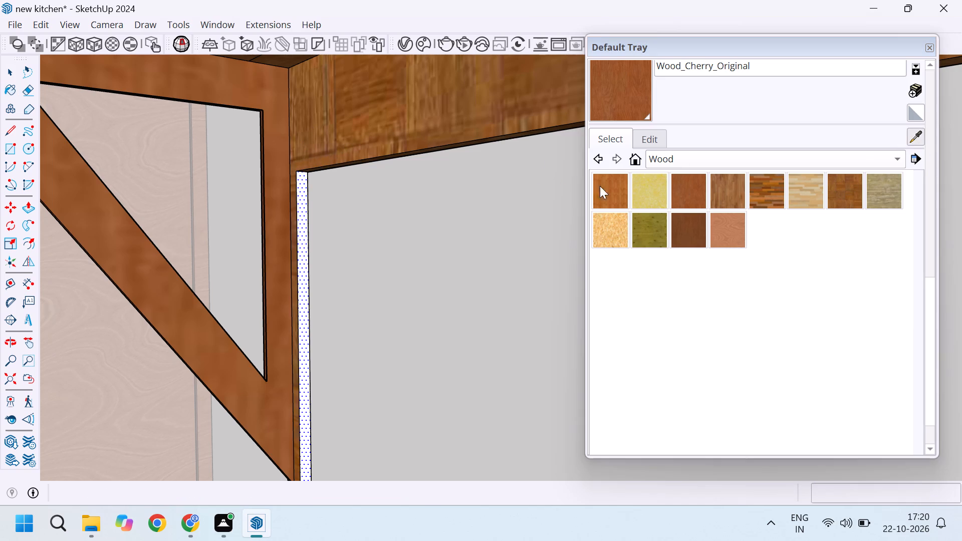
click(399, 118)
scroll(334, 182, up, 3)
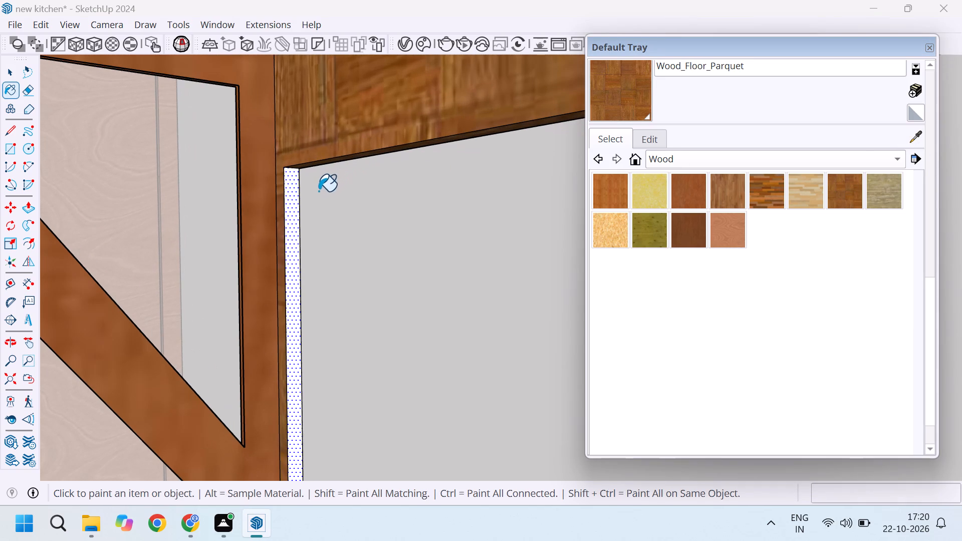
click(291, 207)
scroll(301, 250, down, 9)
key(space)
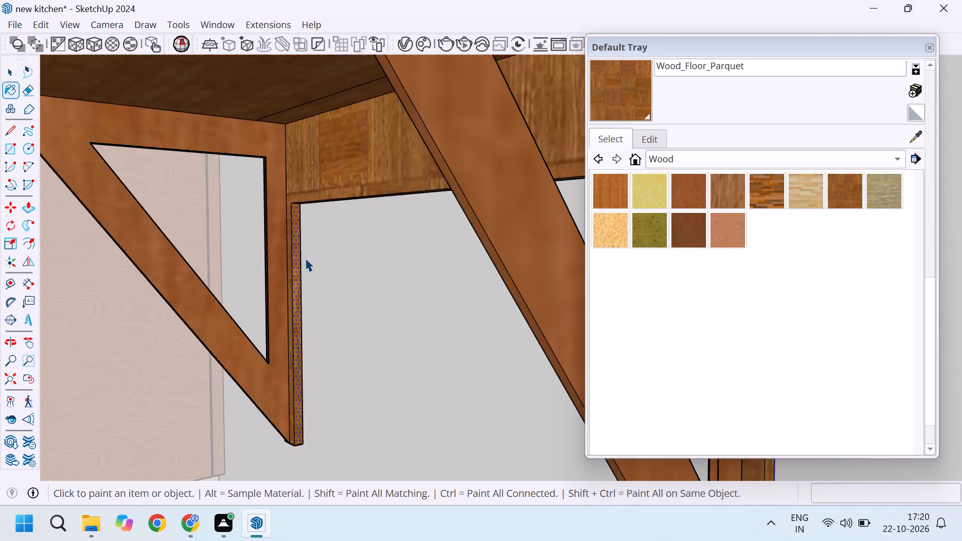
scroll(305, 258, down, 20)
scroll(305, 258, down, 1)
double_click(488, 302)
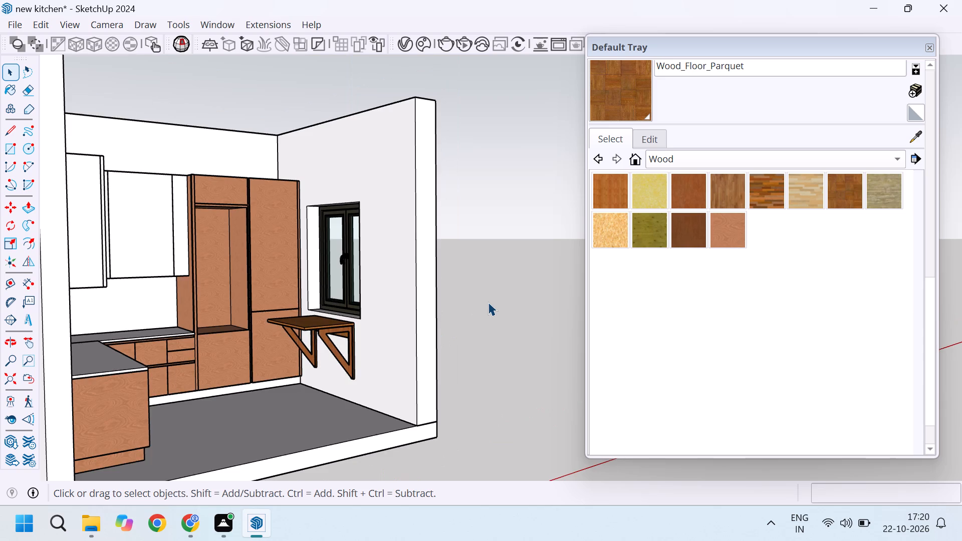
Examine the wall table in relation to the cabinets, window and floor space of the whole kitchen.
scroll(447, 347, down, 2)
middle_drag(436, 370, 362, 465)
scroll(348, 422, down, 1)
scroll(351, 358, up, 2)
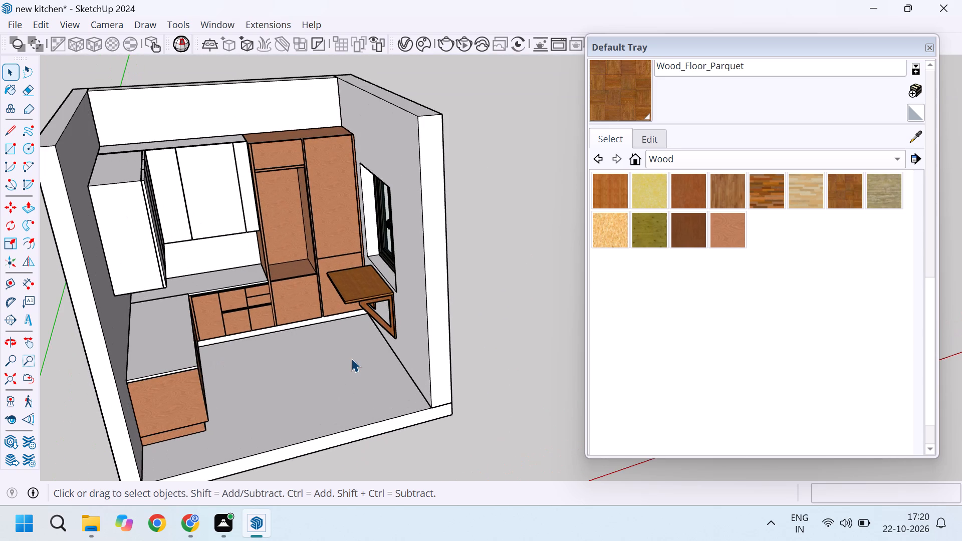
scroll(380, 344, up, 4)
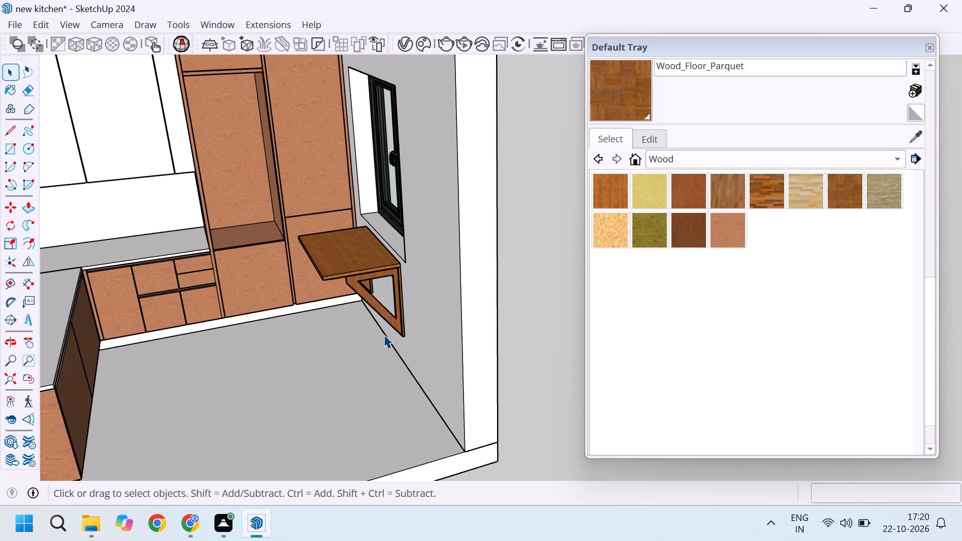
scroll(384, 335, down, 2)
Open 3D Warehouse and search its models for "chairs", replacing the previous table search.
click(217, 22)
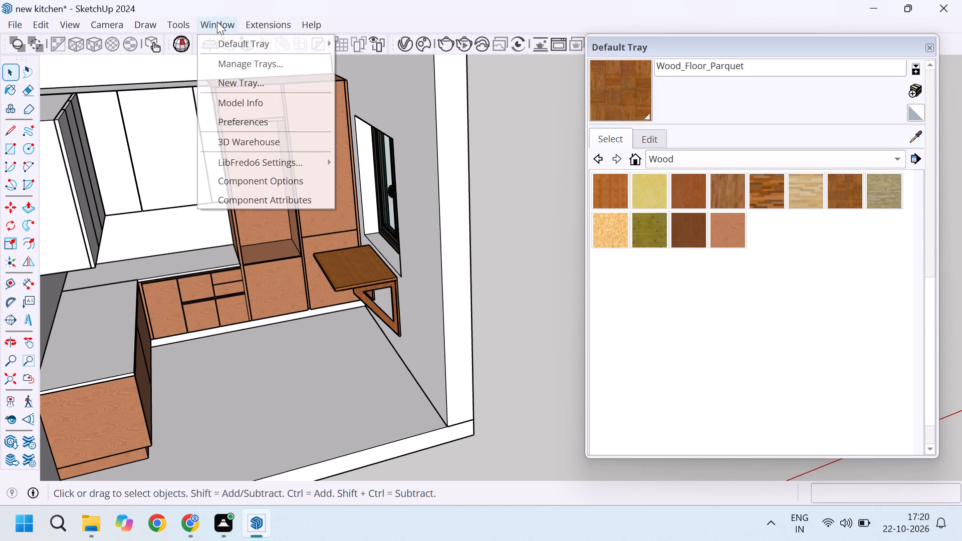
click(265, 147)
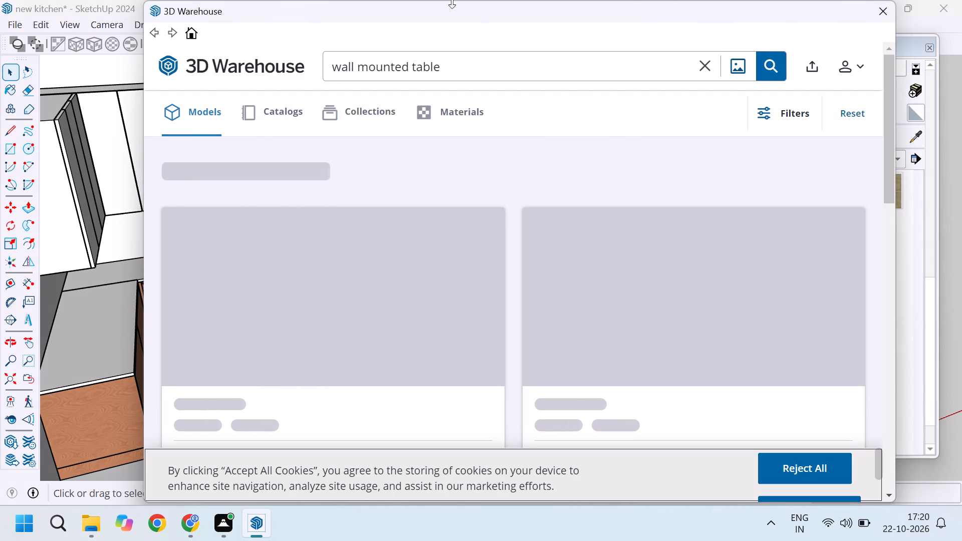
click(706, 64)
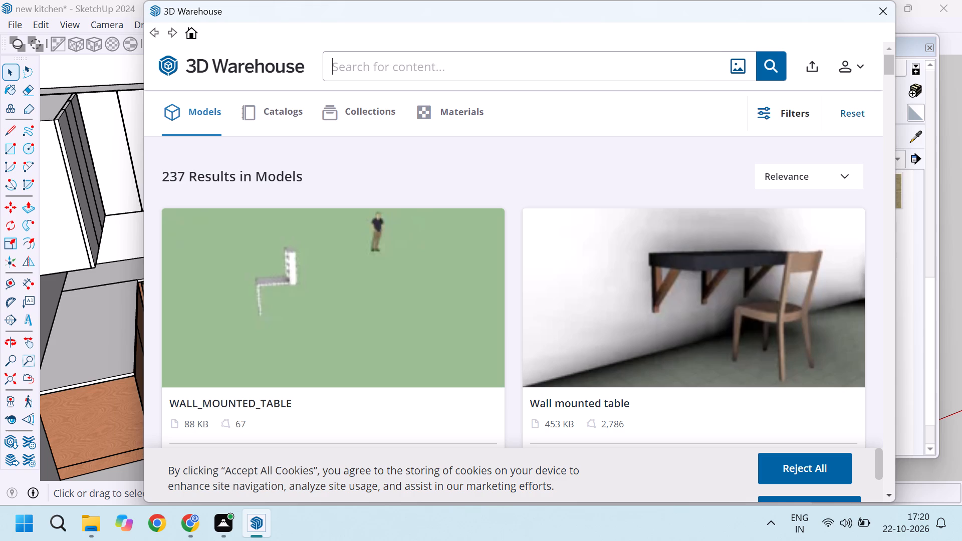
text(cj)
key(BackSpace)
text(hairs)
key(Return)
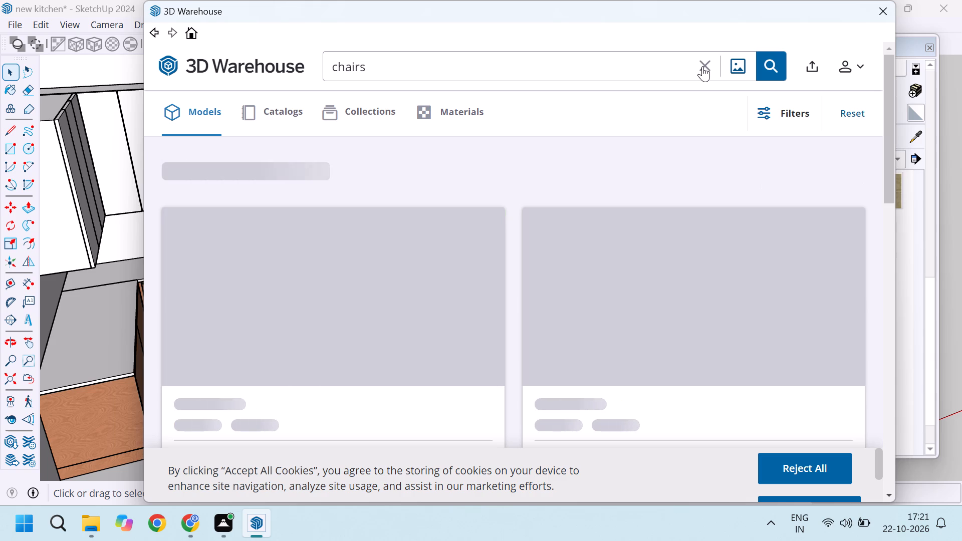
Look through the "chairs" model results down to the end of the loaded list for a chair that suits the wall table.
scroll(666, 246, up, 11)
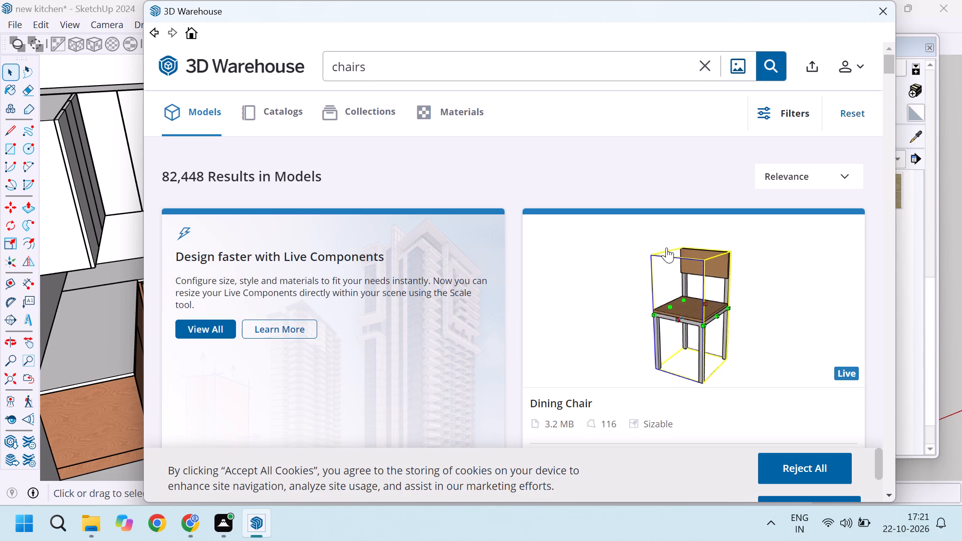
scroll(666, 247, down, 2)
scroll(616, 302, down, 3)
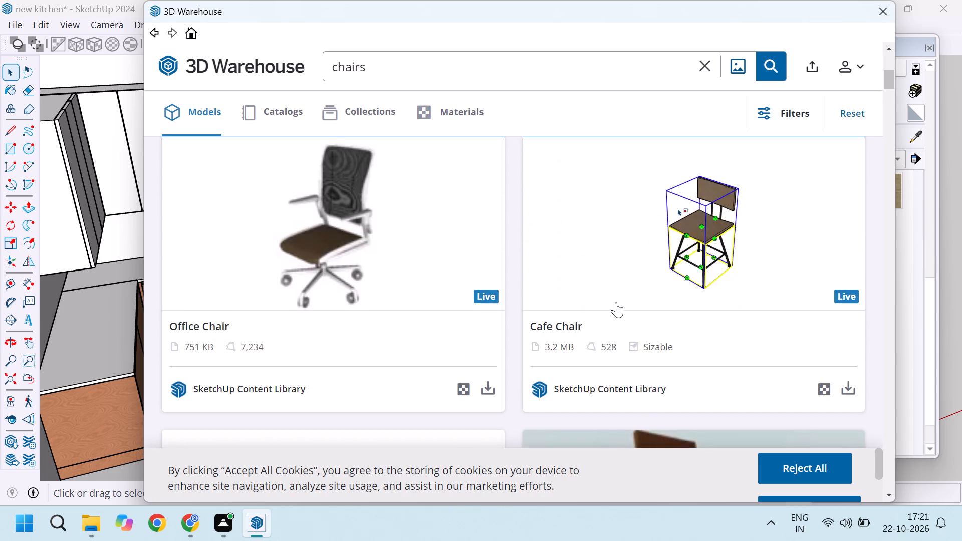
scroll(616, 302, down, 3)
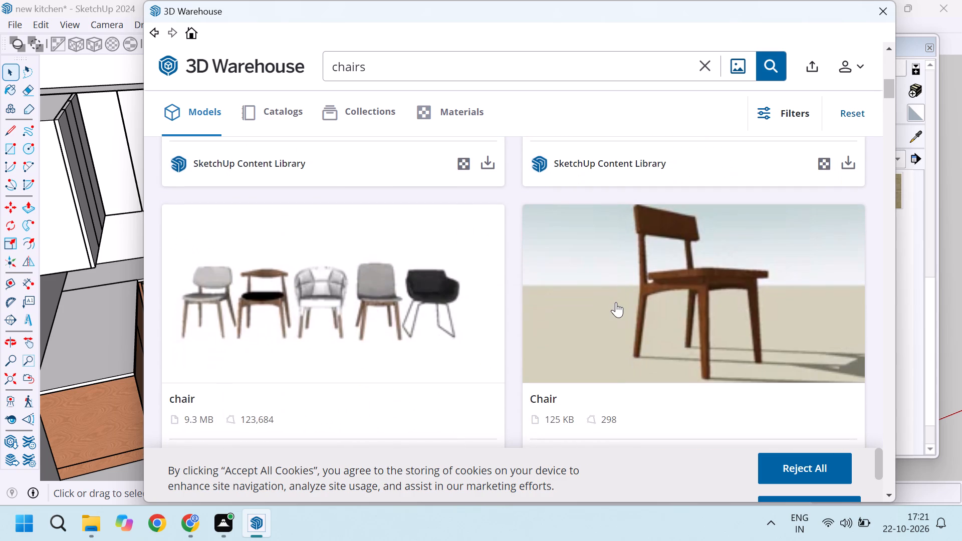
scroll(605, 302, down, 2)
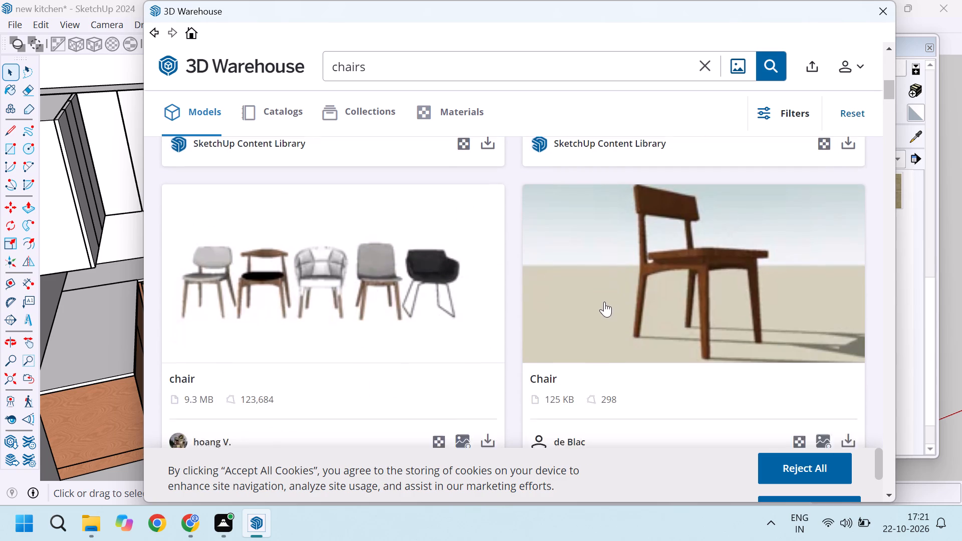
scroll(604, 302, down, 11)
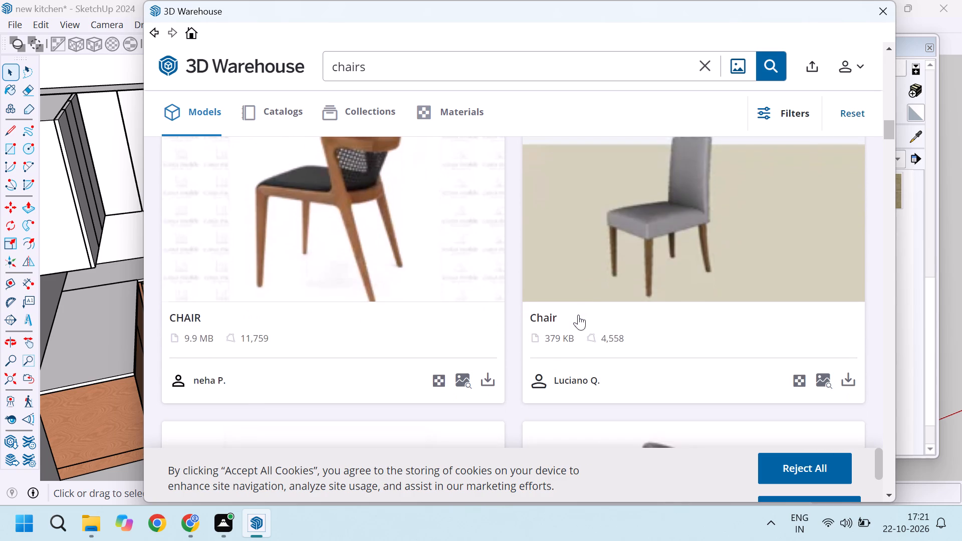
scroll(578, 315, down, 4)
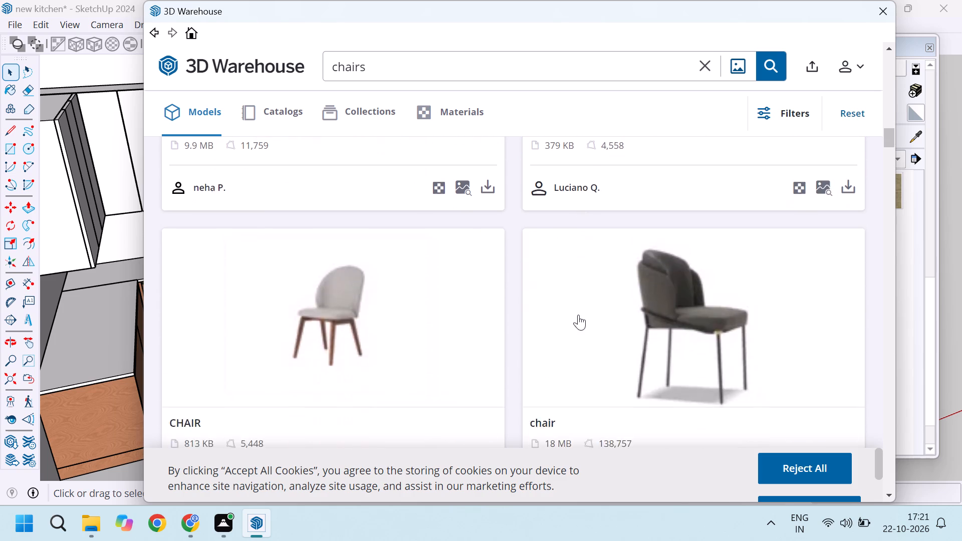
scroll(584, 310, down, 11)
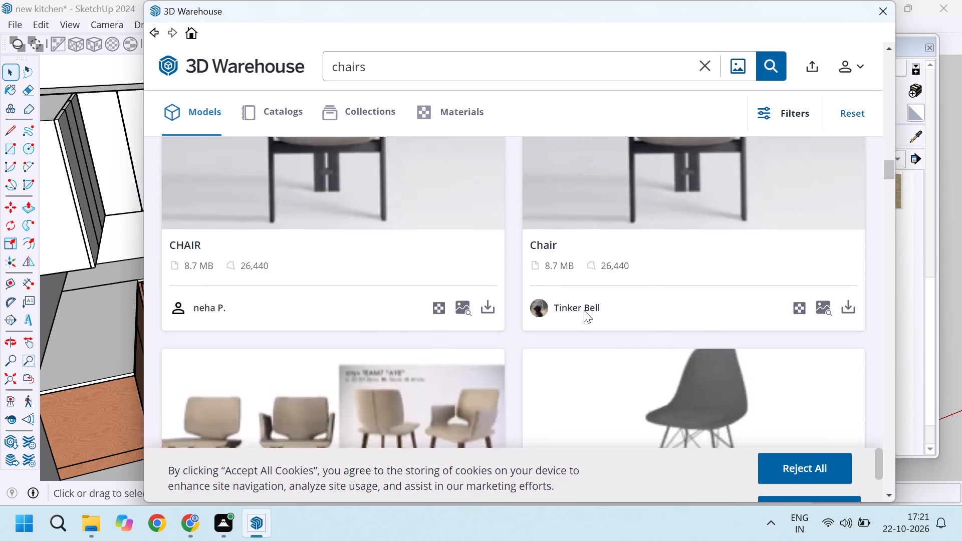
scroll(584, 310, down, 20)
scroll(584, 310, down, 5)
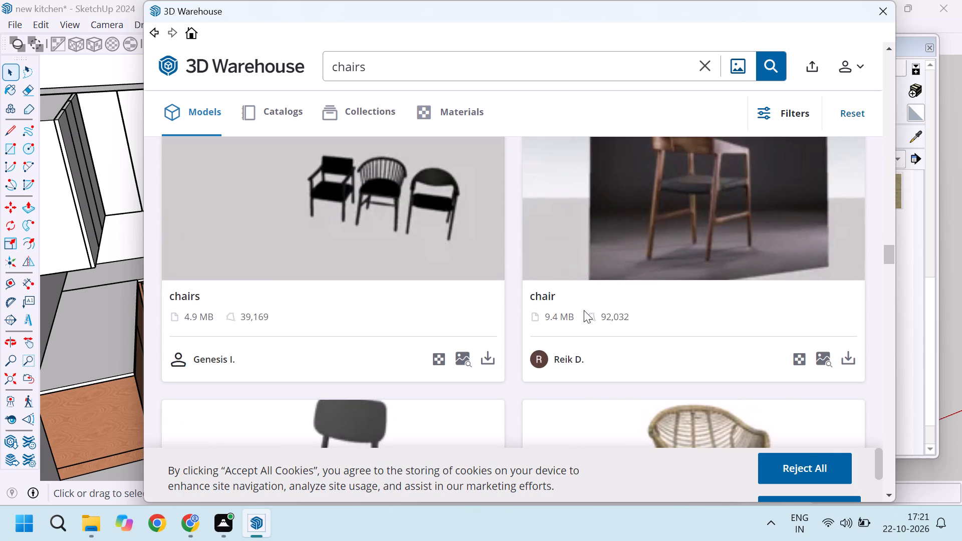
scroll(584, 310, up, 1)
scroll(584, 310, down, 7)
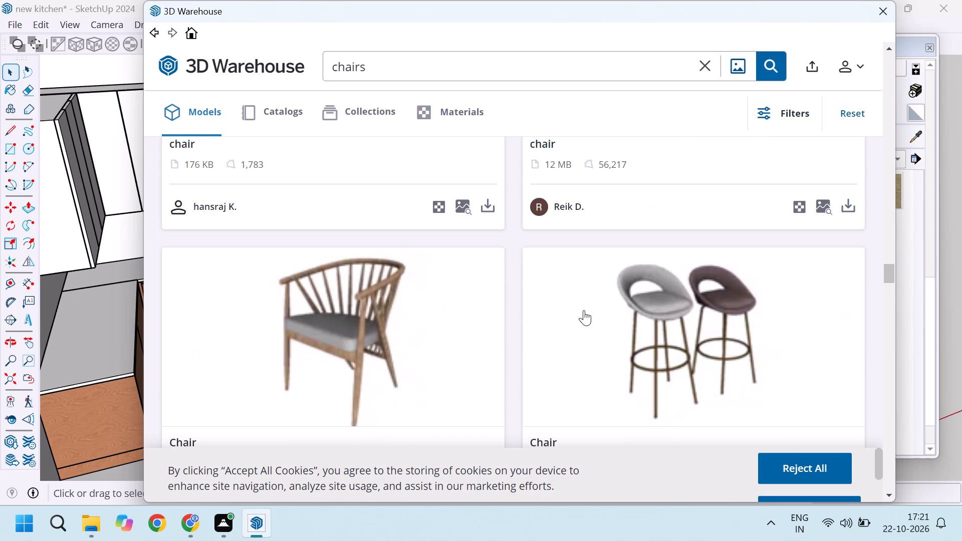
scroll(584, 310, down, 13)
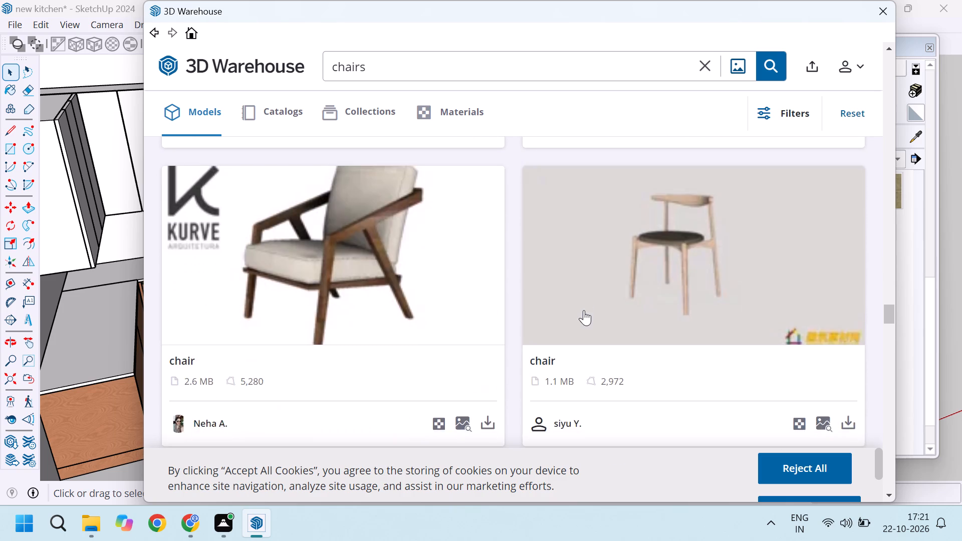
scroll(584, 310, down, 17)
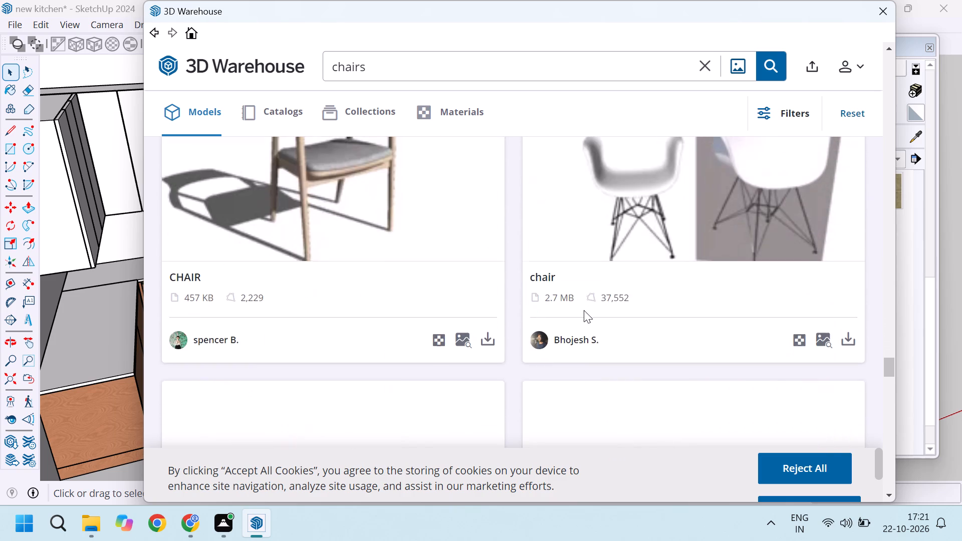
scroll(584, 310, down, 5)
scroll(584, 310, up, 3)
scroll(584, 310, down, 3)
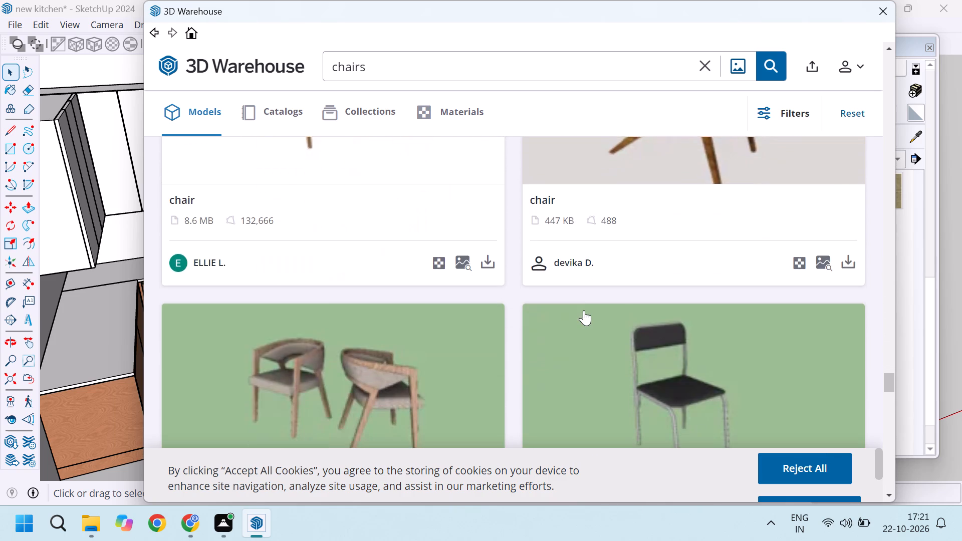
scroll(584, 310, up, 3)
scroll(584, 310, down, 1)
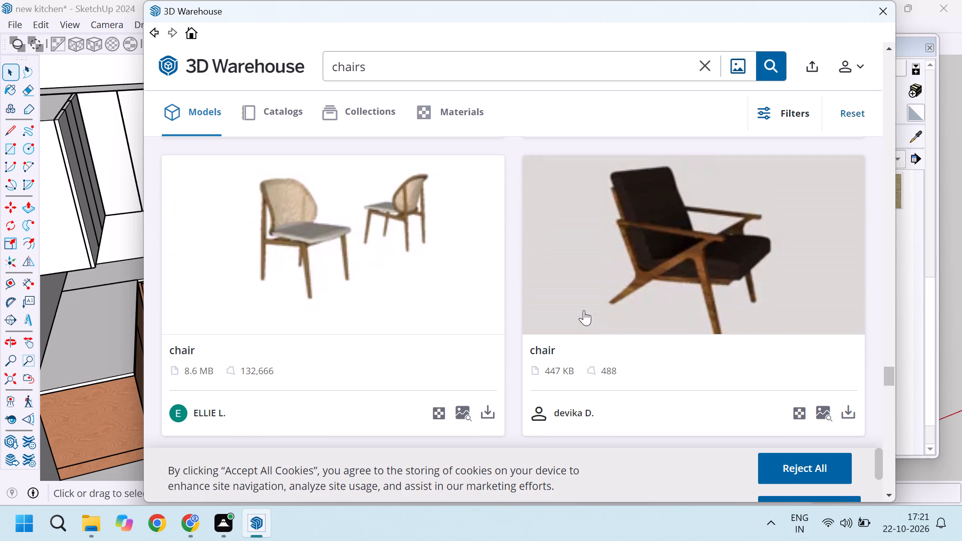
scroll(584, 310, down, 11)
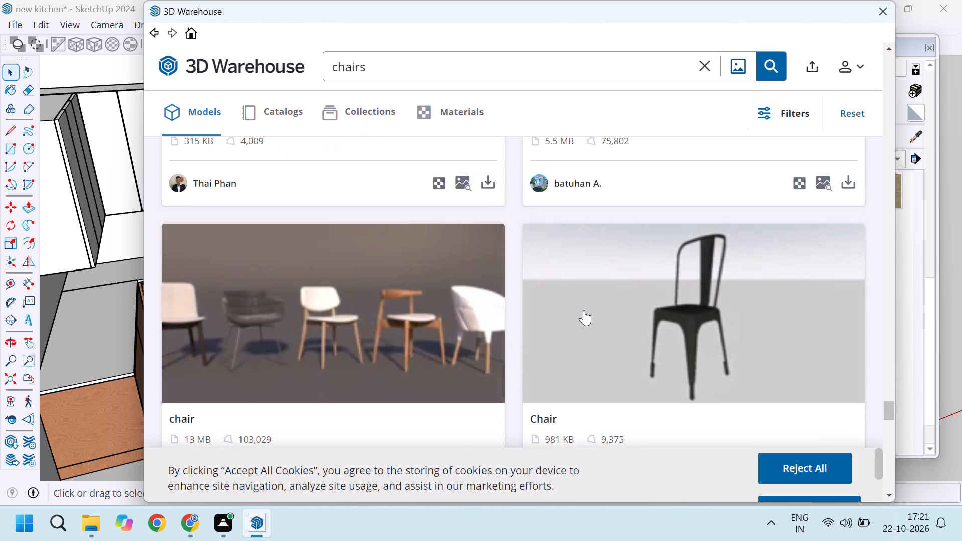
scroll(584, 310, down, 10)
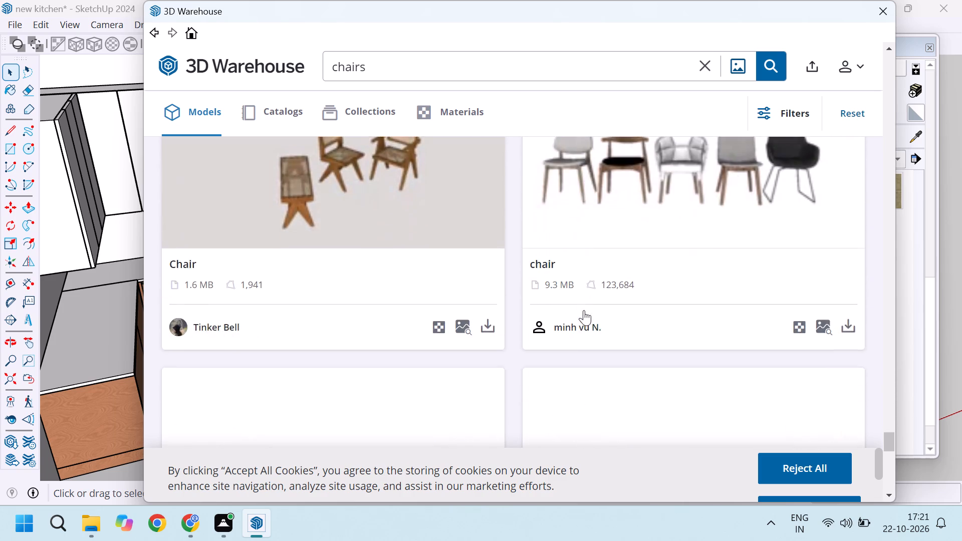
scroll(584, 310, up, 2)
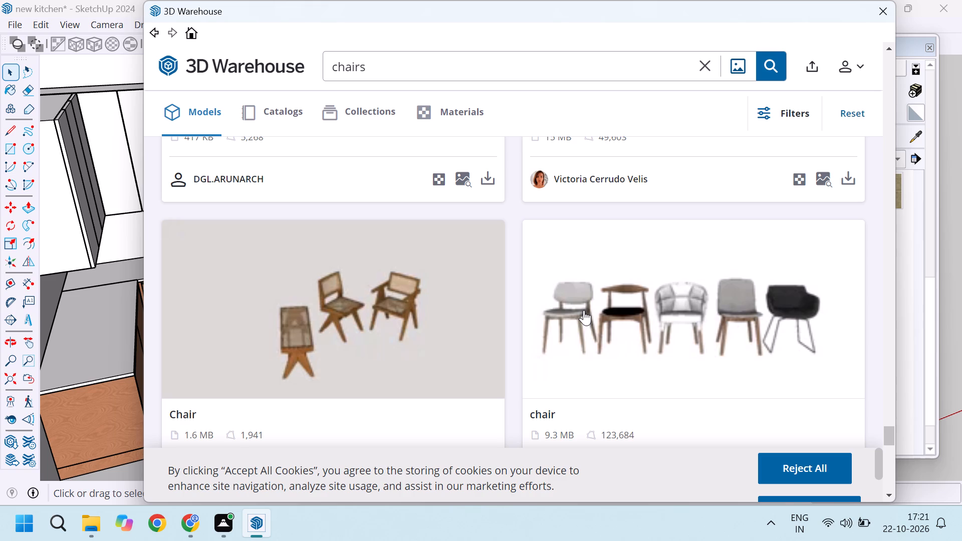
scroll(584, 310, down, 6)
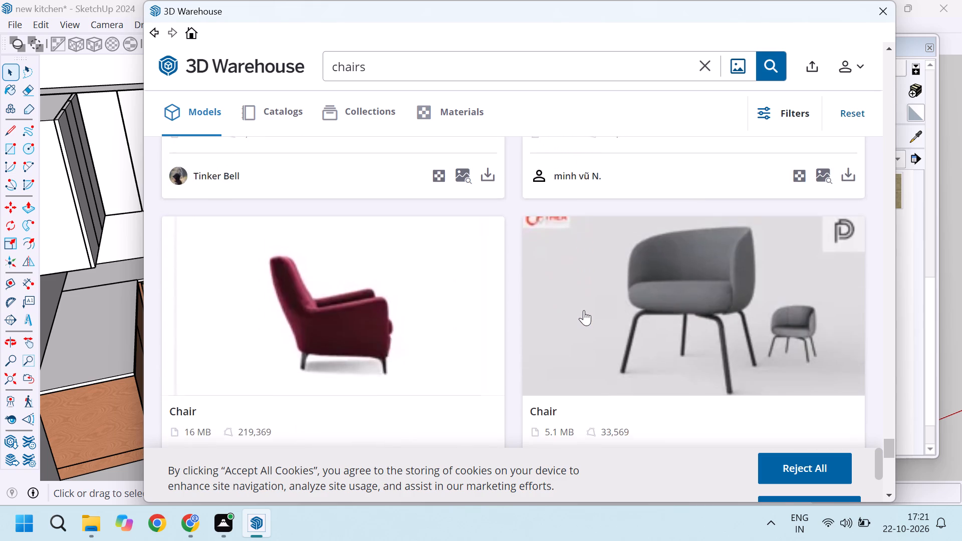
scroll(584, 310, down, 14)
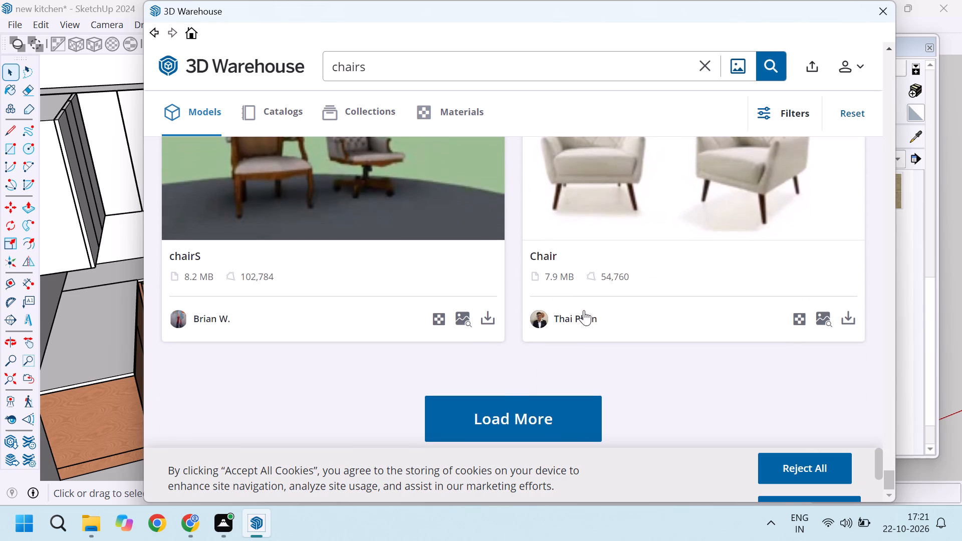
Refine the 3D Warehouse model search to "jali chairs".
click(330, 65)
key(k)
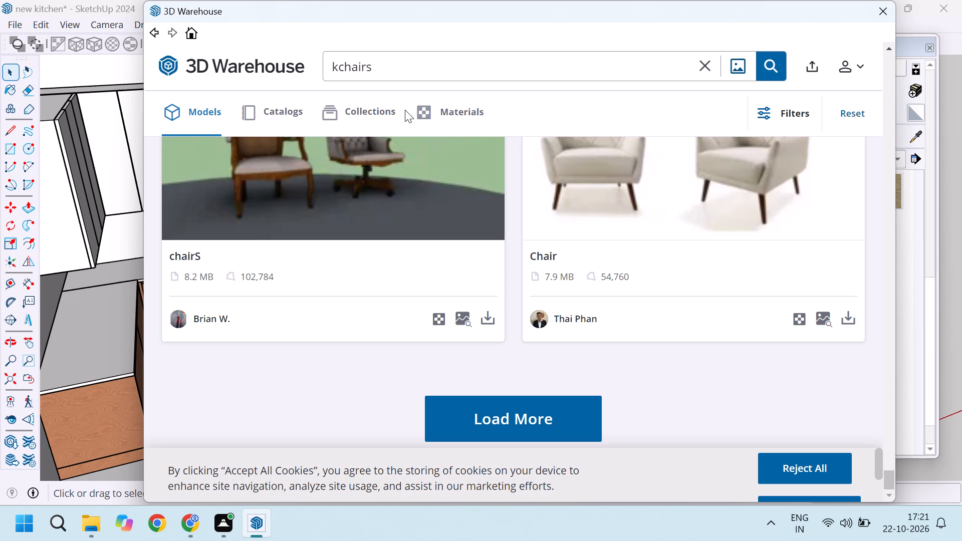
key(BackSpace)
text(ja;)
key(BackSpace)
text(li)
key(space)
key(Return)
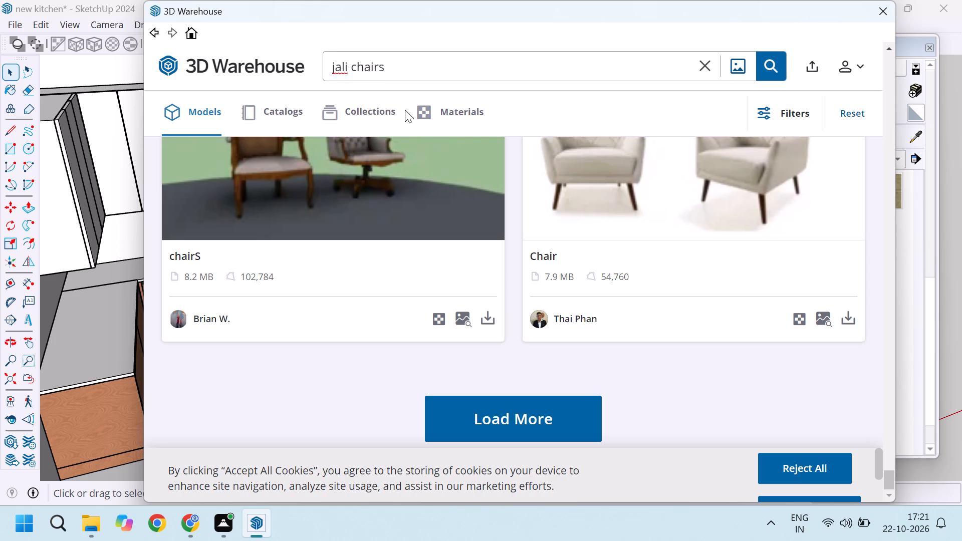
Look over the "jali chairs" model results for a chair that suits the kitchen table.
scroll(472, 186, up, 5)
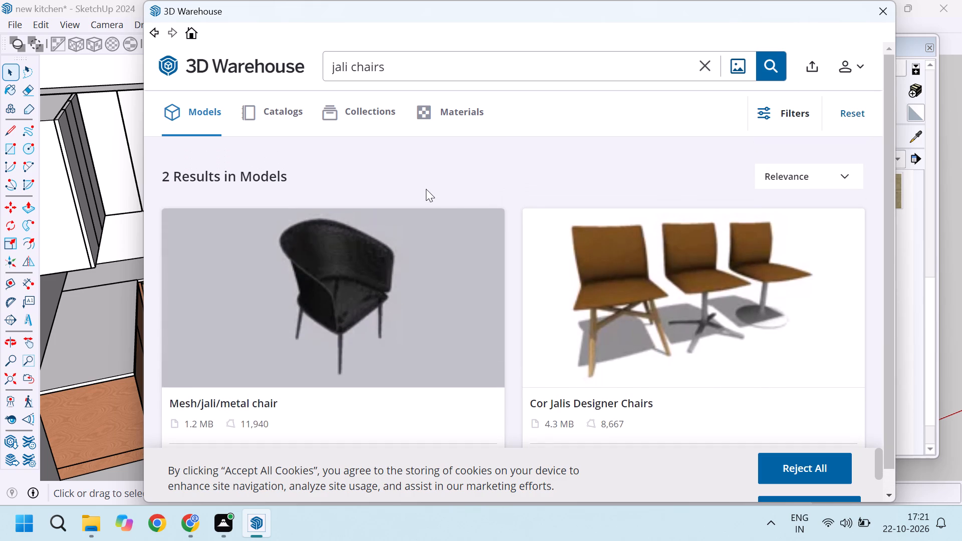
scroll(425, 190, up, 3)
scroll(456, 224, down, 10)
scroll(435, 294, down, 11)
scroll(436, 316, up, 8)
scroll(436, 316, down, 4)
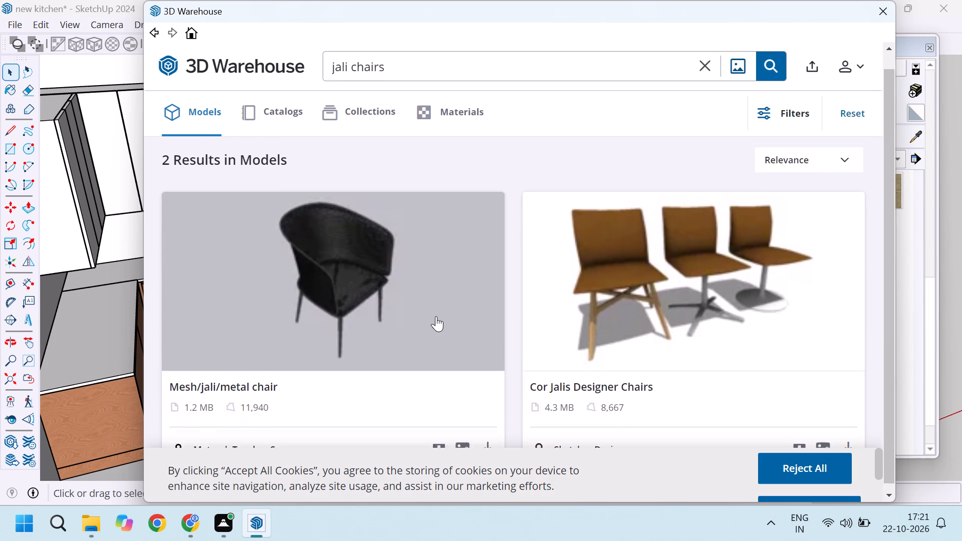
scroll(436, 316, down, 4)
scroll(436, 316, up, 7)
scroll(436, 316, down, 6)
scroll(436, 316, up, 5)
scroll(435, 339, down, 6)
scroll(435, 340, up, 3)
scroll(435, 340, down, 10)
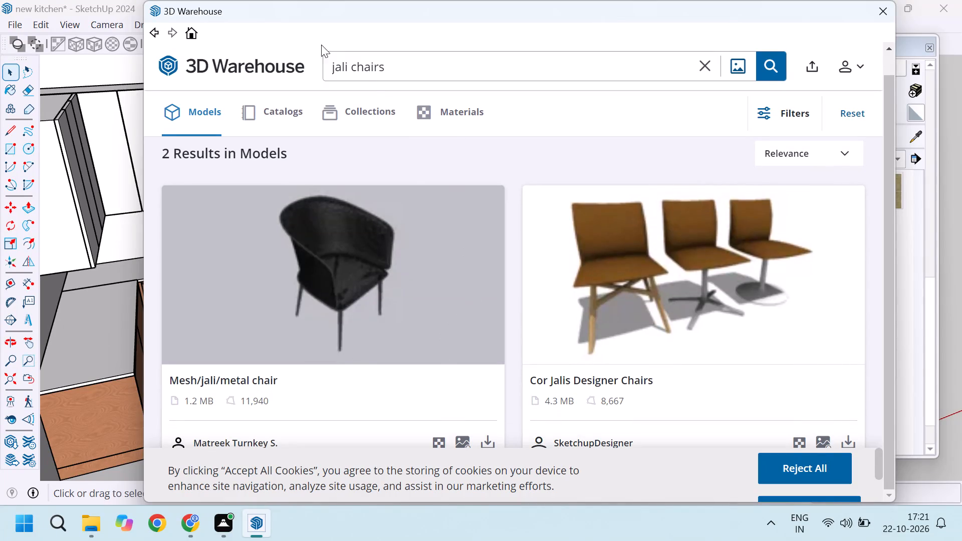
Change the 3D Warehouse model search to "kitchen chairs".
click(350, 65)
key(BackSpace)
key(BackSpace)
key(BackSpace)
key(BackSpace)
key(BackSpace)
key(BackSpace)
key(BackSpace)
key(BackSpace)
key(BackSpace)
key(BackSpace)
text(kit)
key(c)
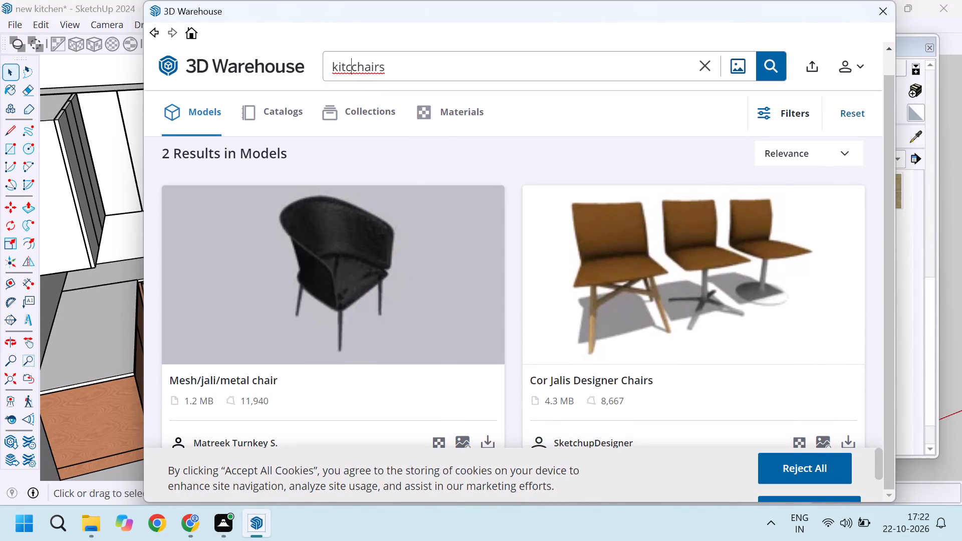
text(hen)
key(space)
key(Return)
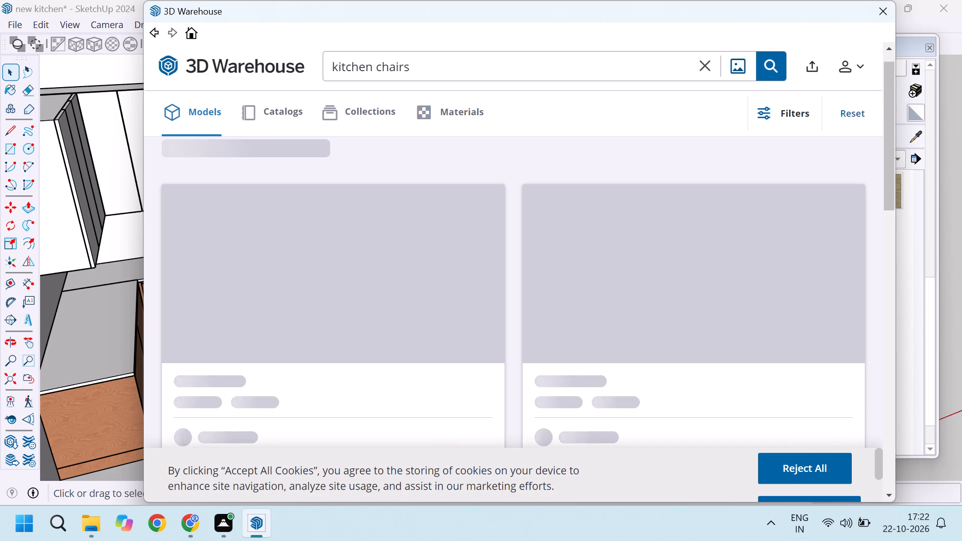
Look through the "kitchen chairs" model results for a chair that suits the wooden wall table.
scroll(639, 342, up, 17)
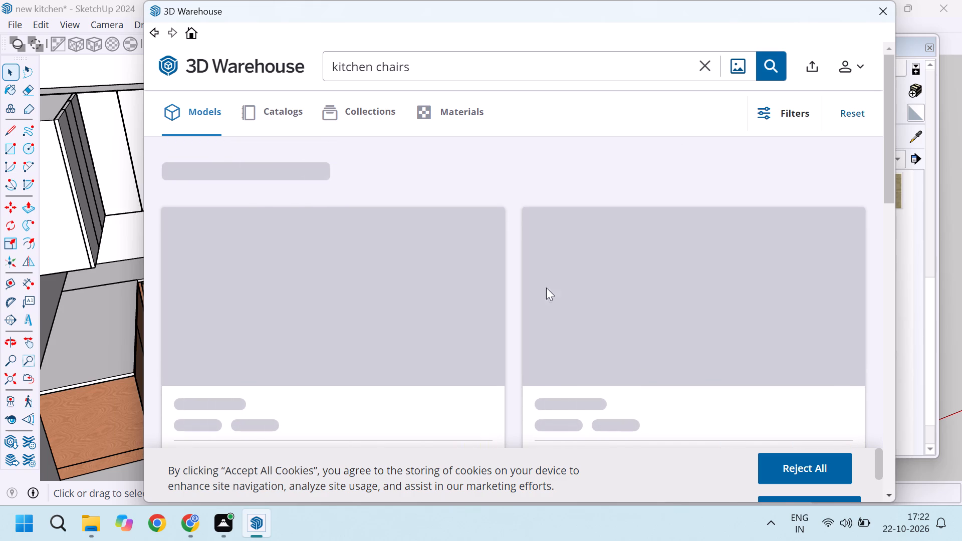
scroll(546, 288, up, 7)
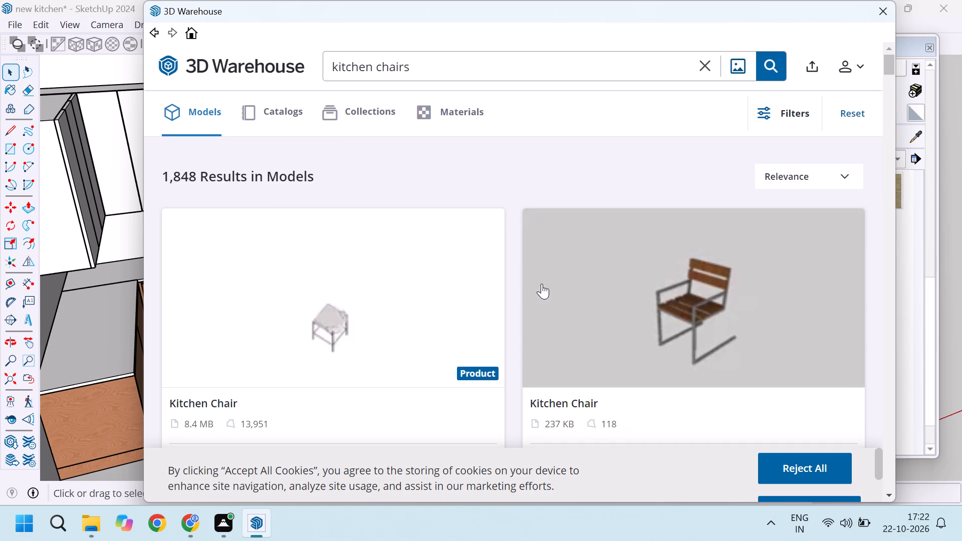
scroll(620, 290, down, 7)
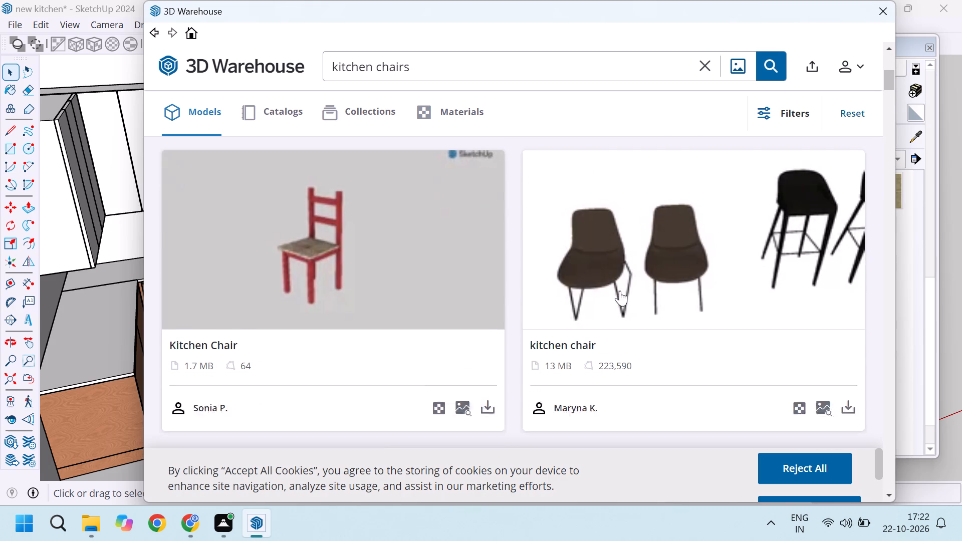
scroll(462, 318, down, 3)
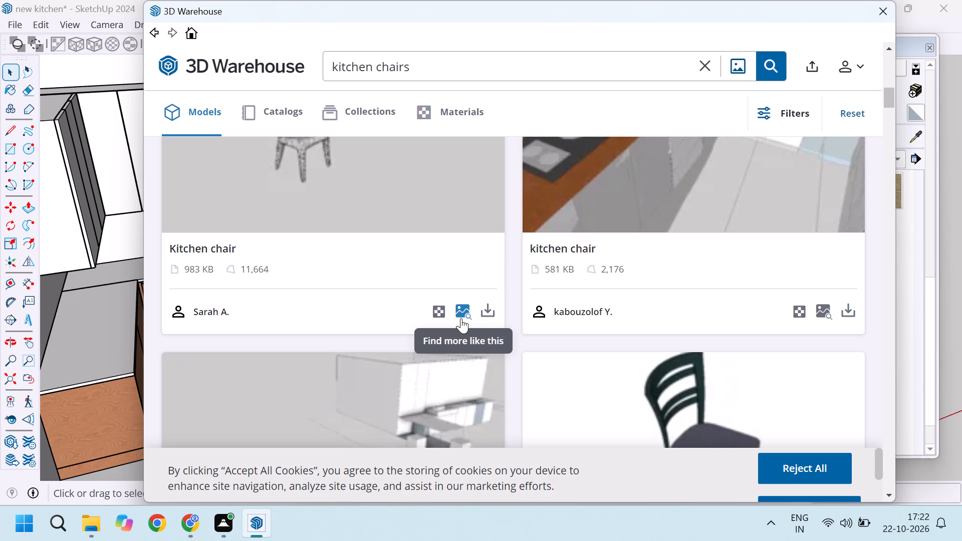
scroll(462, 318, down, 6)
scroll(531, 308, down, 2)
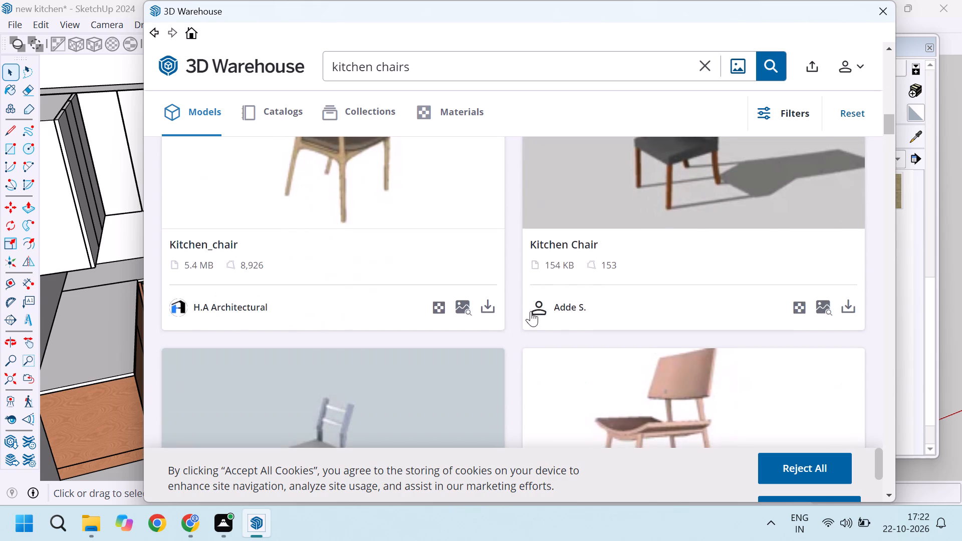
scroll(530, 314, down, 10)
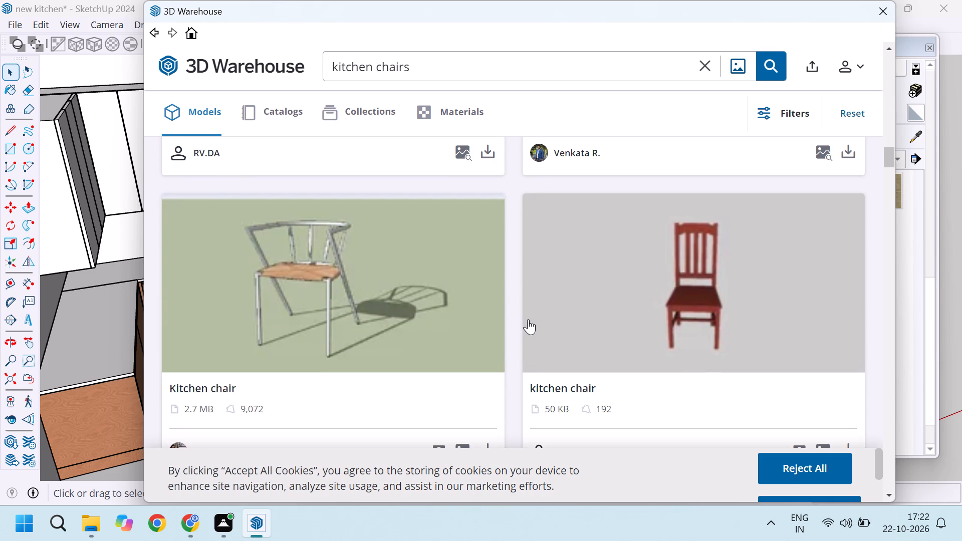
scroll(528, 319, down, 5)
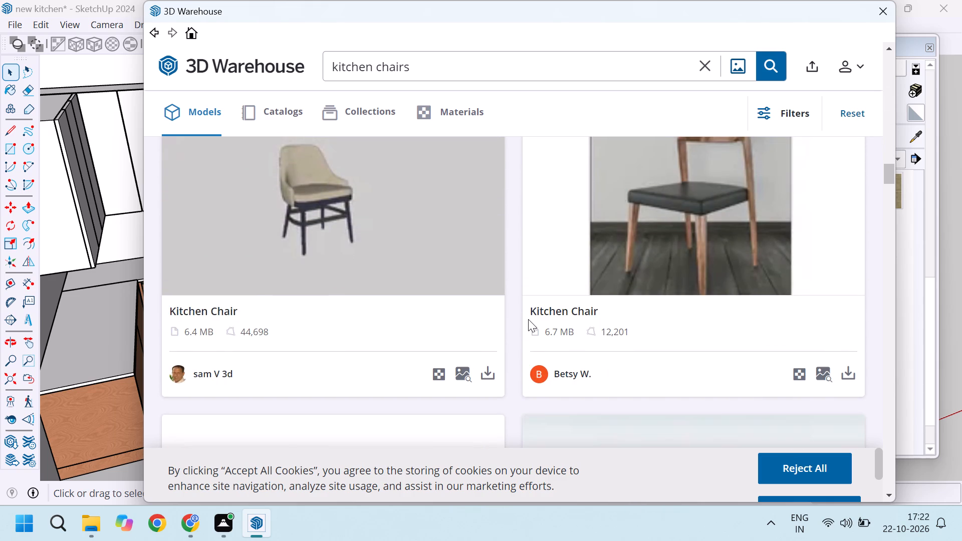
scroll(528, 319, down, 6)
scroll(528, 319, up, 3)
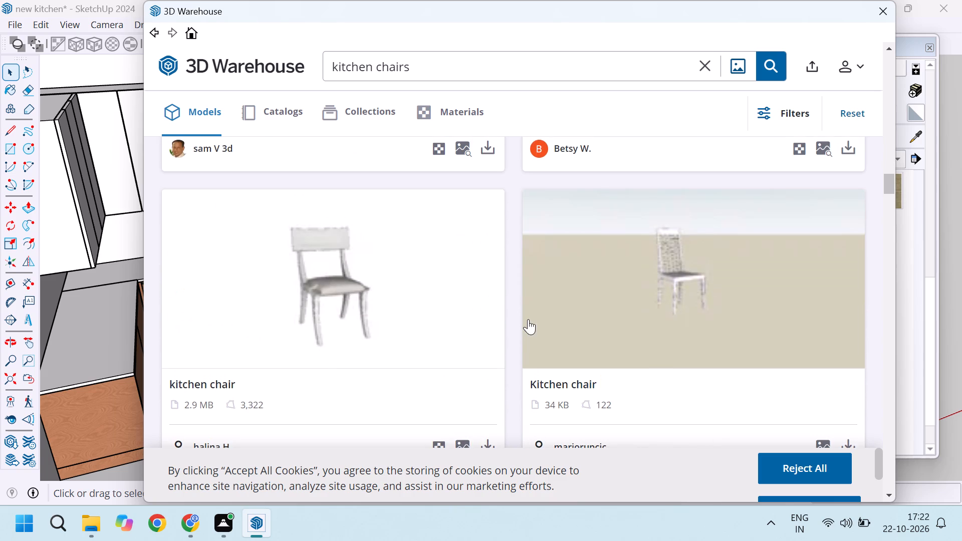
scroll(528, 319, down, 1)
scroll(640, 301, down, 2)
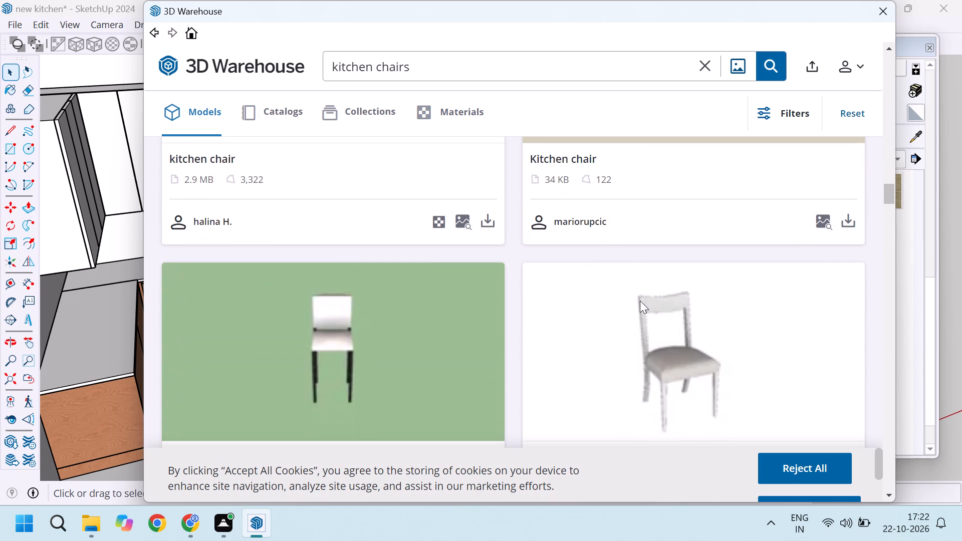
scroll(640, 301, up, 2)
Download the slatted-back "Kitchen chair" with the lattice backrest into the model and place it outside the kitchen room.
click(698, 179)
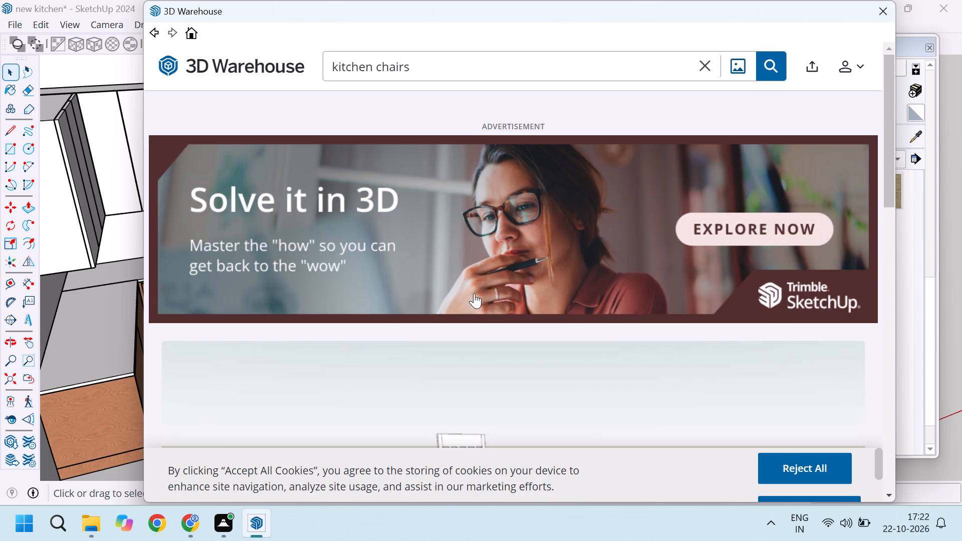
scroll(479, 301, down, 4)
scroll(486, 285, up, 3)
scroll(486, 285, down, 1)
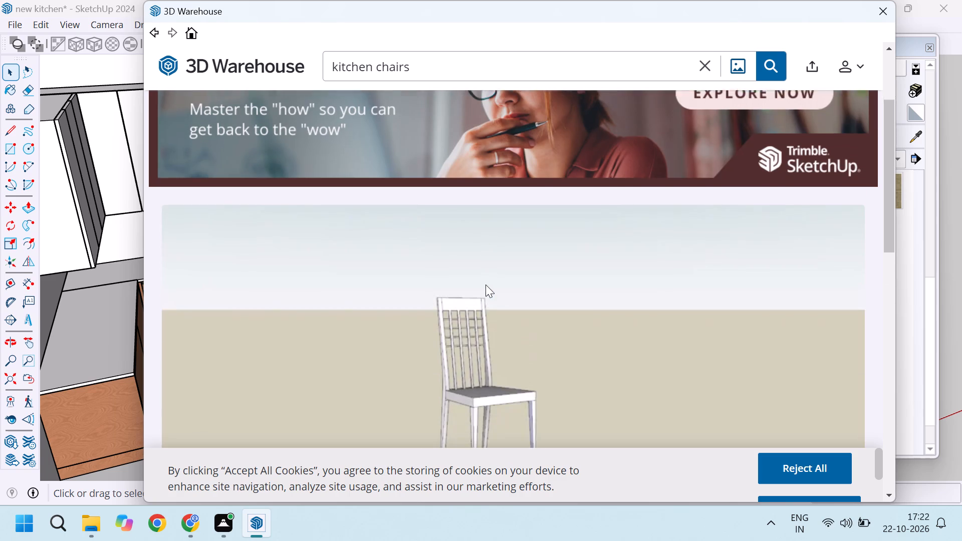
scroll(486, 285, down, 1)
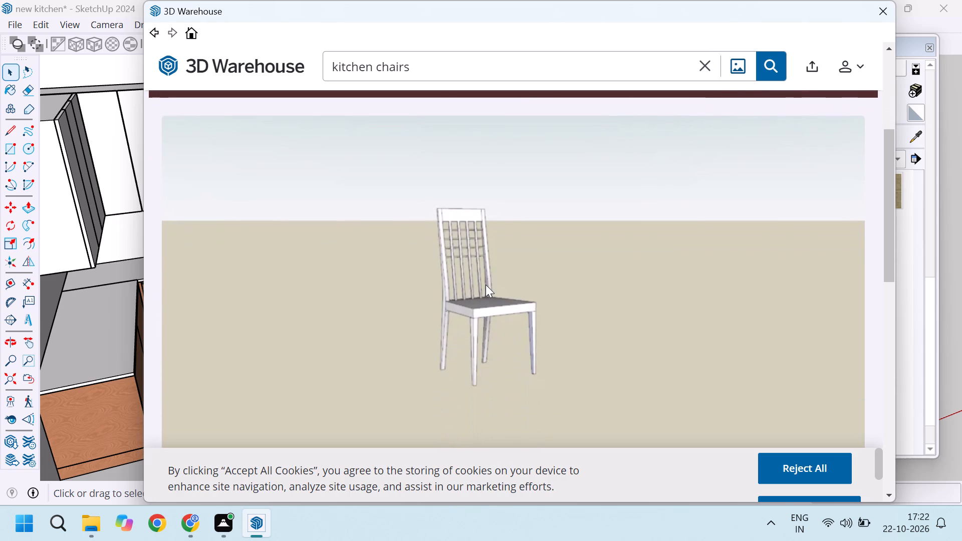
scroll(486, 285, down, 5)
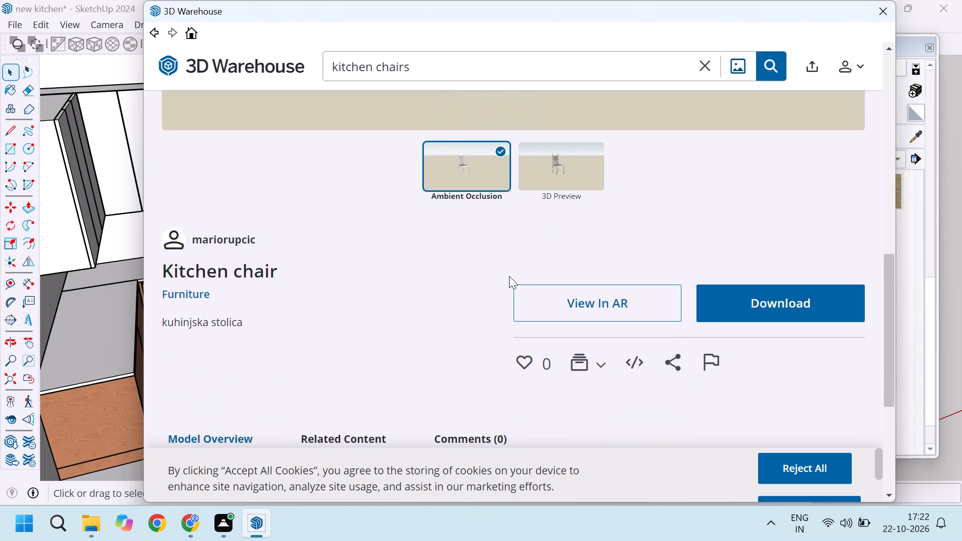
scroll(510, 276, up, 1)
click(774, 370)
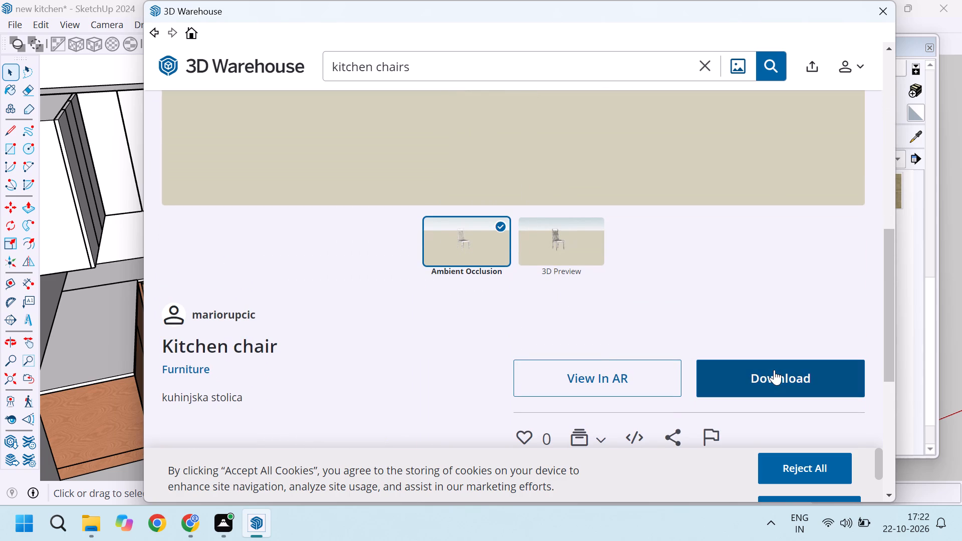
click(469, 278)
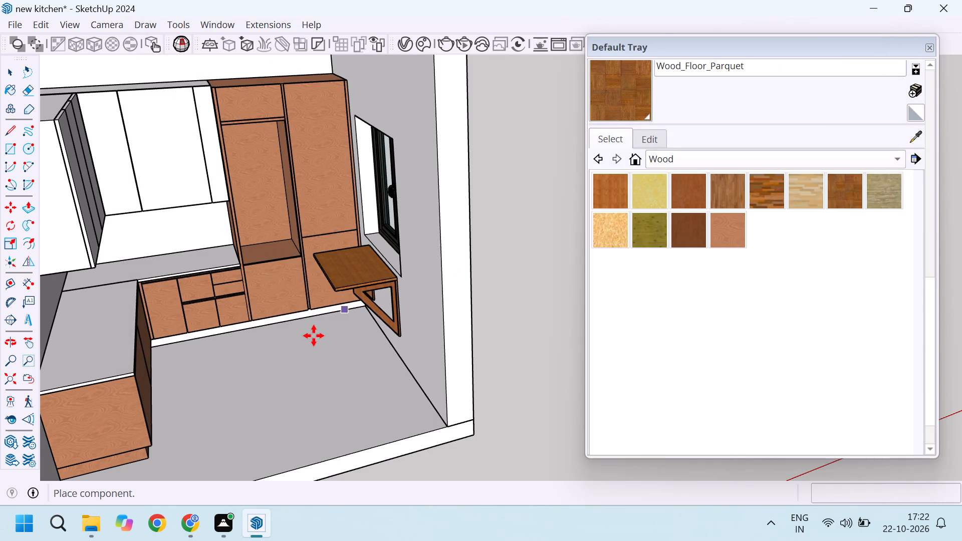
scroll(312, 340, down, 11)
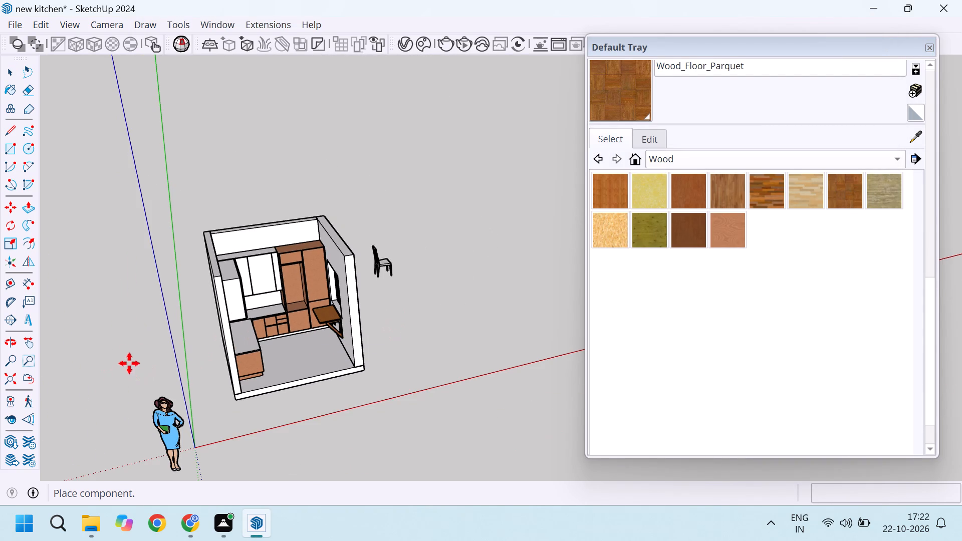
click(388, 262)
Move the chair by its bottom bounding corner about 45' 3 3/4" onto the kitchen floor in front of the wall table.
scroll(549, 193, up, 11)
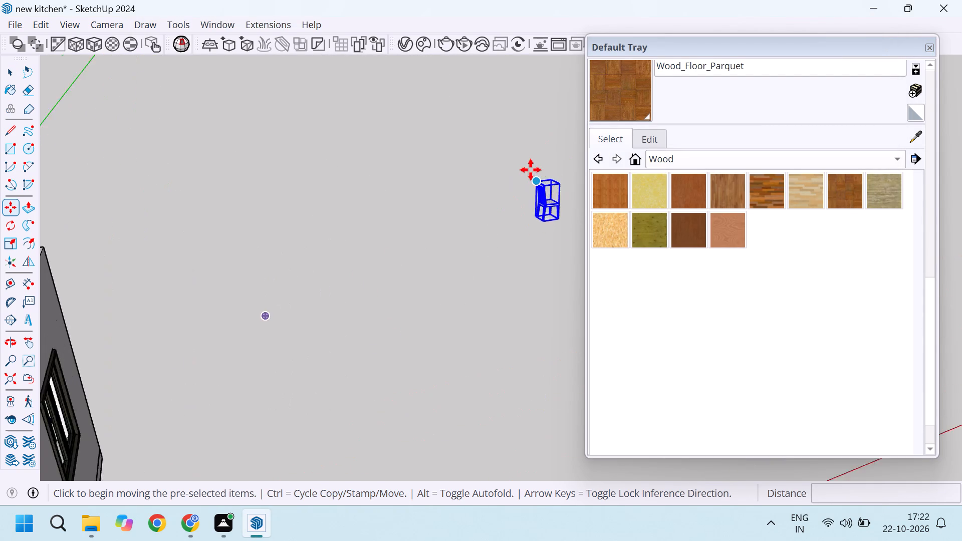
scroll(531, 170, up, 11)
scroll(568, 214, up, 14)
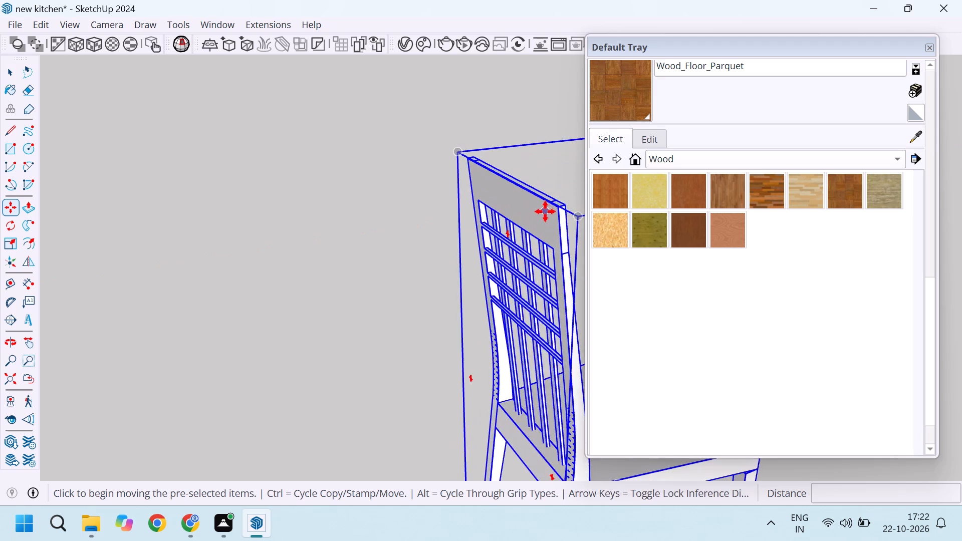
scroll(410, 155, down, 13)
scroll(461, 343, up, 20)
scroll(461, 343, up, 1)
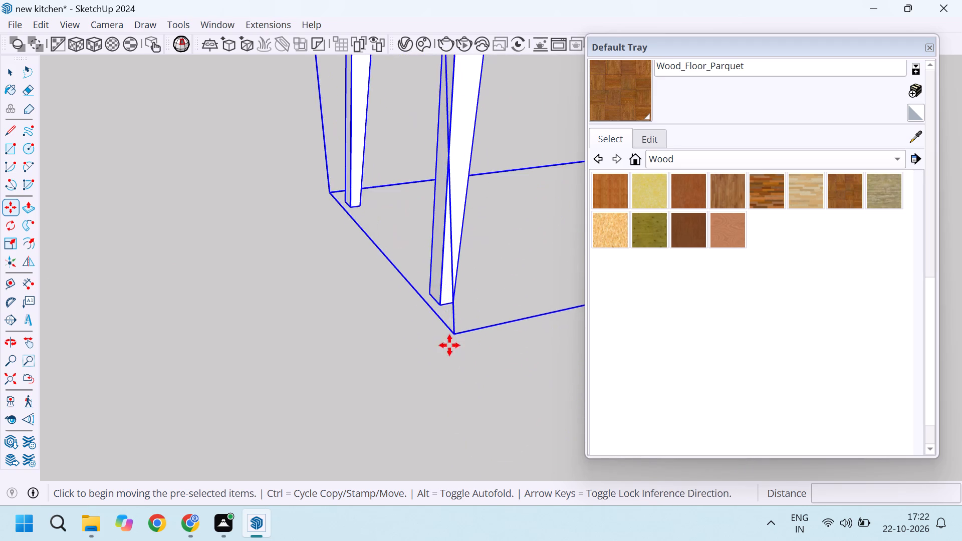
scroll(449, 345, up, 4)
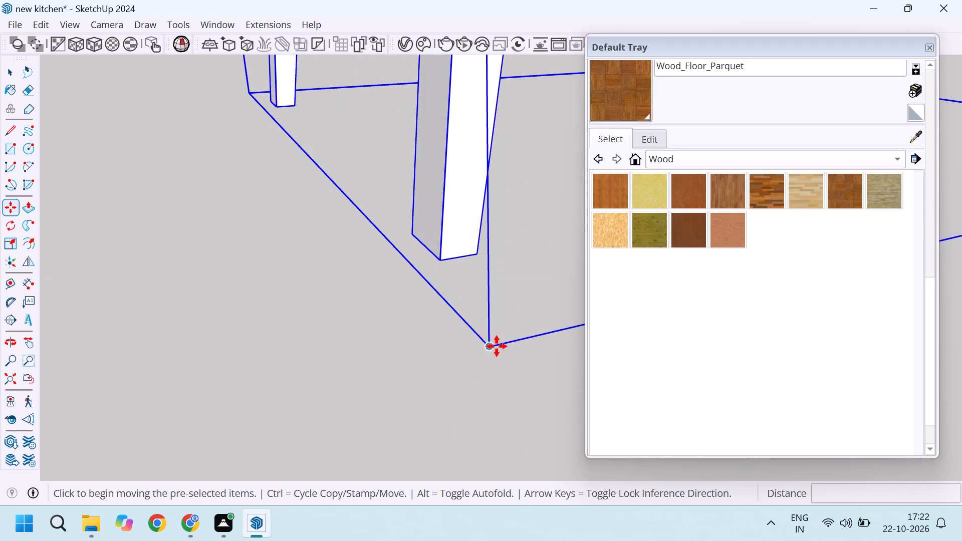
click(492, 346)
scroll(443, 212, down, 20)
scroll(443, 212, down, 9)
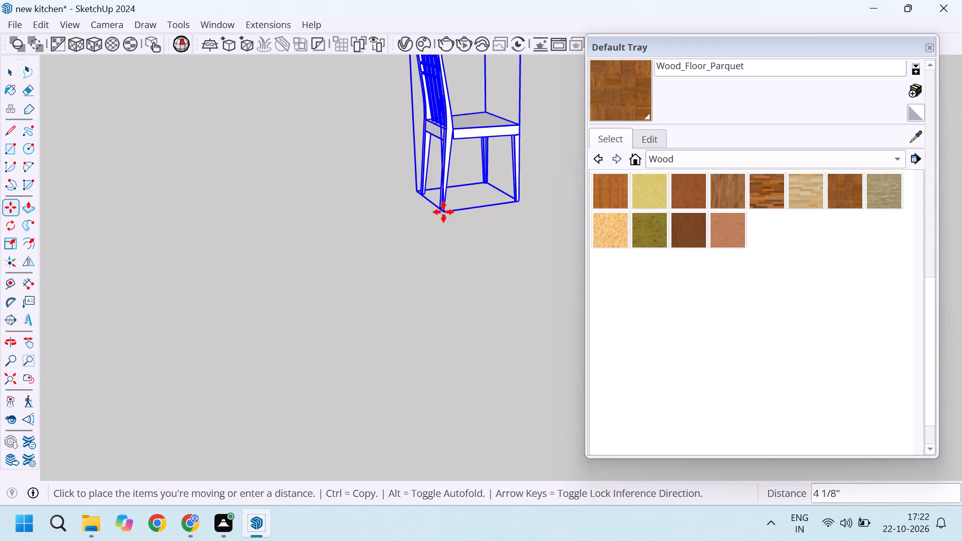
scroll(443, 212, down, 20)
scroll(443, 212, down, 6)
scroll(279, 281, up, 11)
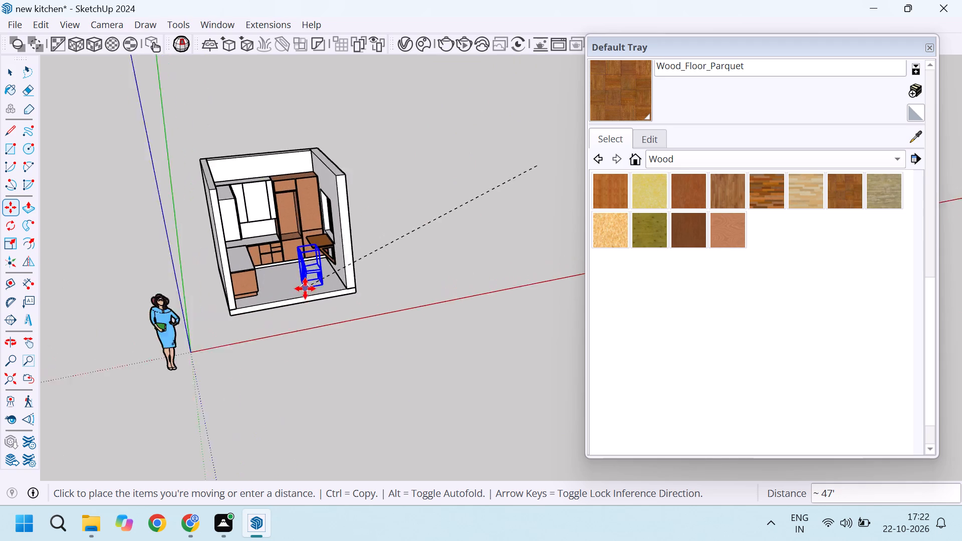
scroll(305, 289, up, 16)
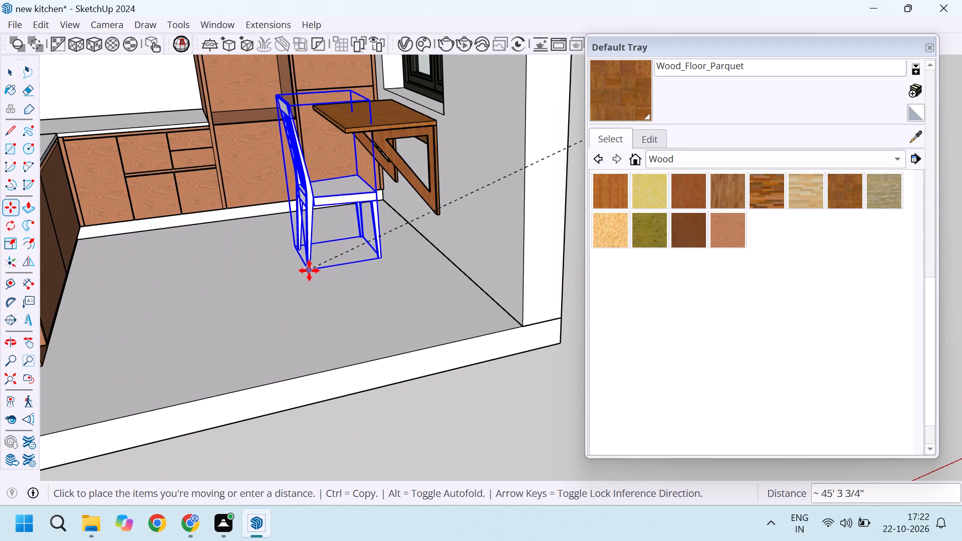
click(309, 270)
Shift the chair sideways about 4 3/16" along the front edge of the wall table.
middle_drag(258, 299, 490, 415)
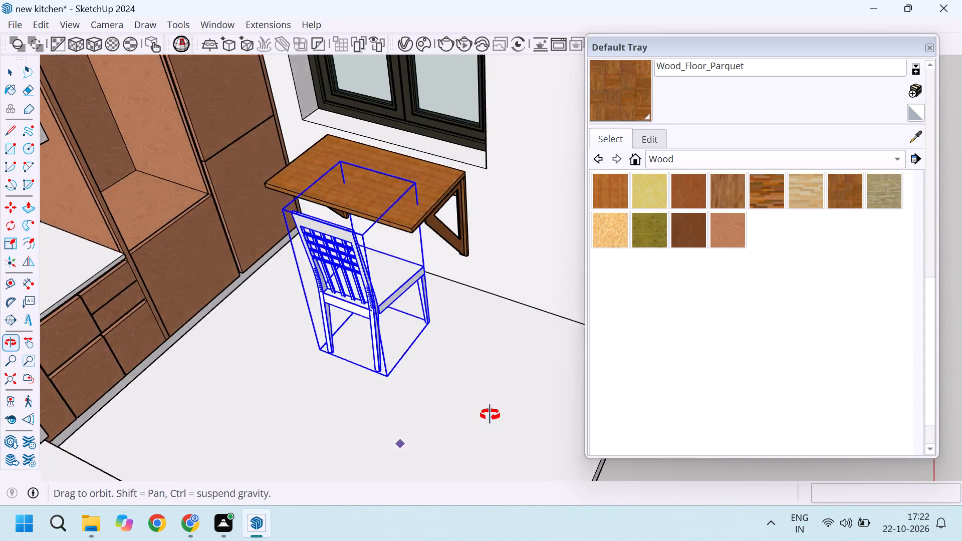
middle_drag(490, 415, 553, 428)
scroll(491, 414, up, 9)
click(465, 421)
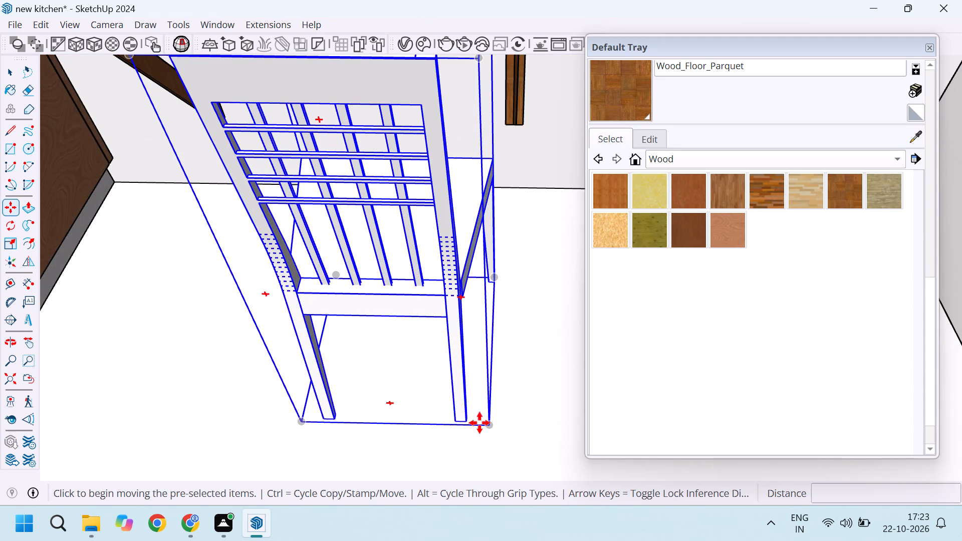
scroll(482, 423, down, 3)
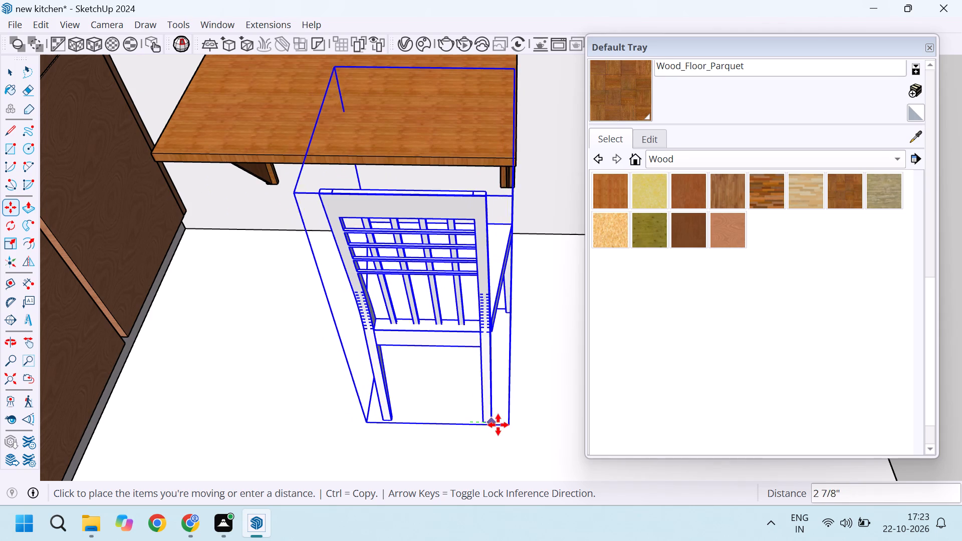
click(503, 427)
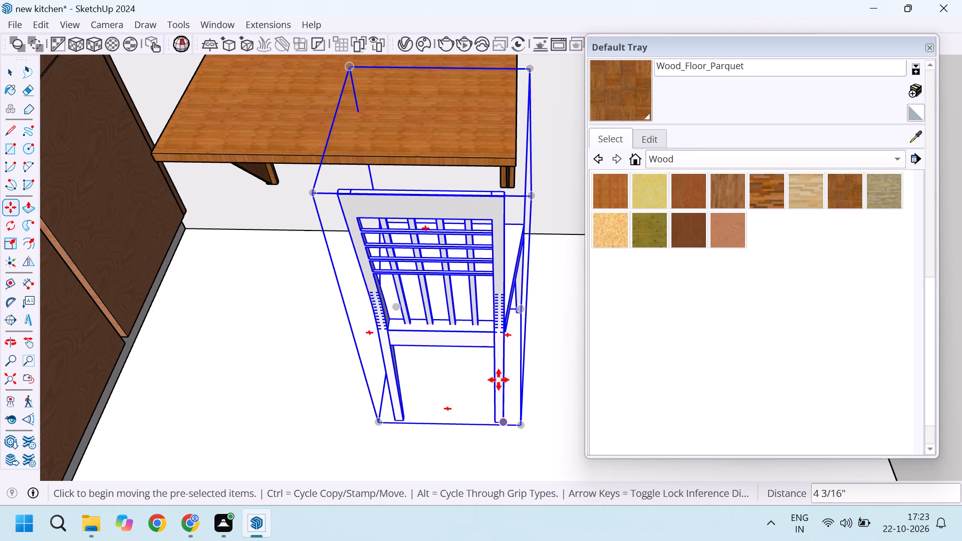
Copy the chair about 1' 4 1/16" sideways toward the tall cabinets so two chairs stand side by side at the table.
scroll(484, 377, up, 3)
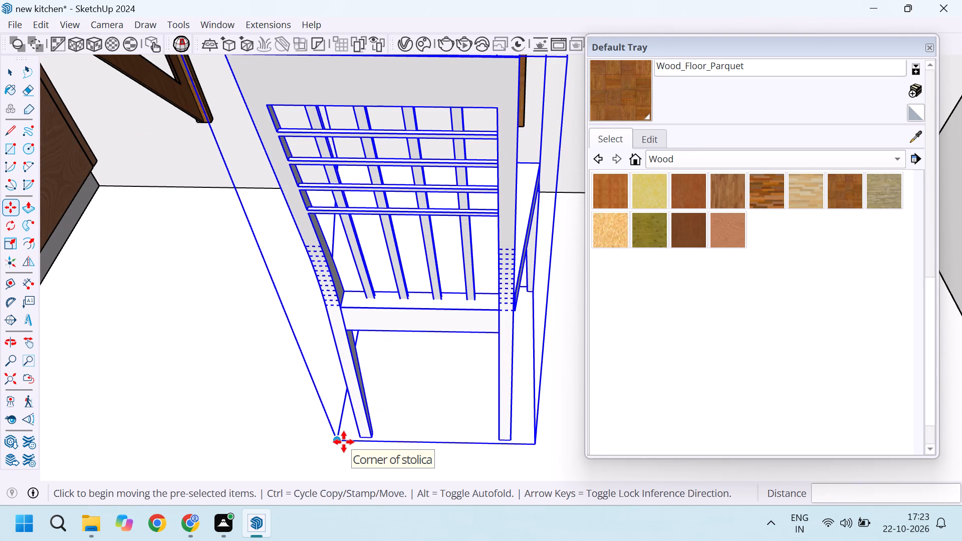
scroll(411, 444, down, 3)
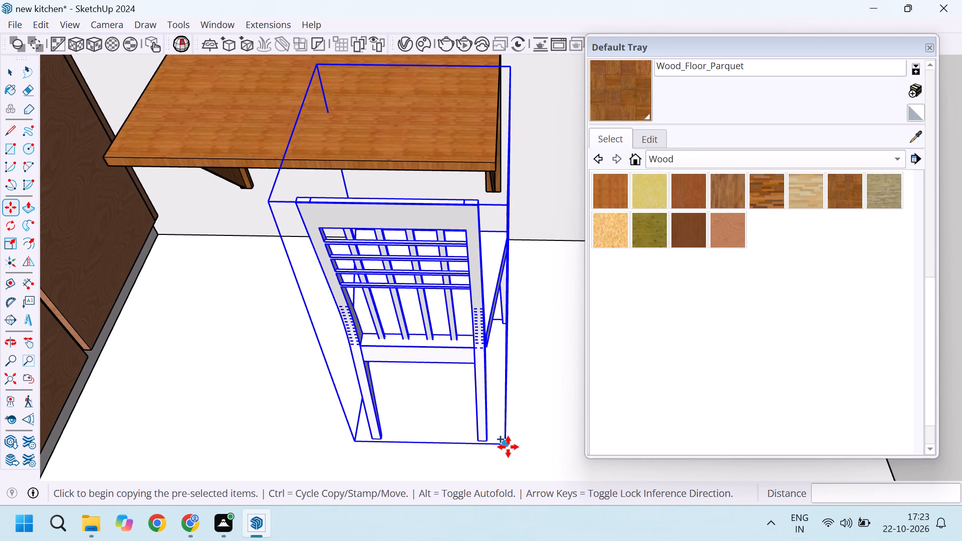
click(508, 447)
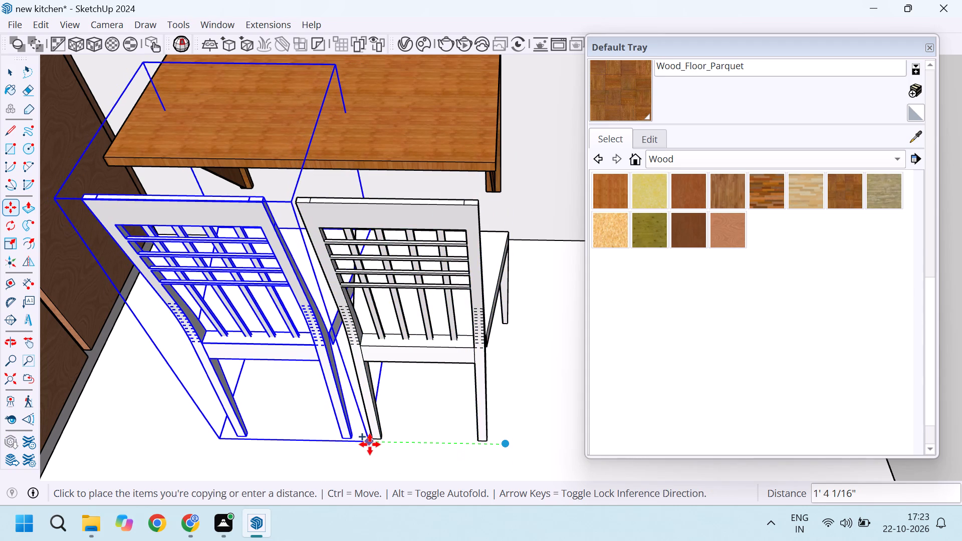
click(370, 444)
Paint all the geometry inside the chair component with Wood Veneer 02 and leave component editing.
scroll(376, 415, down, 5)
key(space)
triple_click(426, 318)
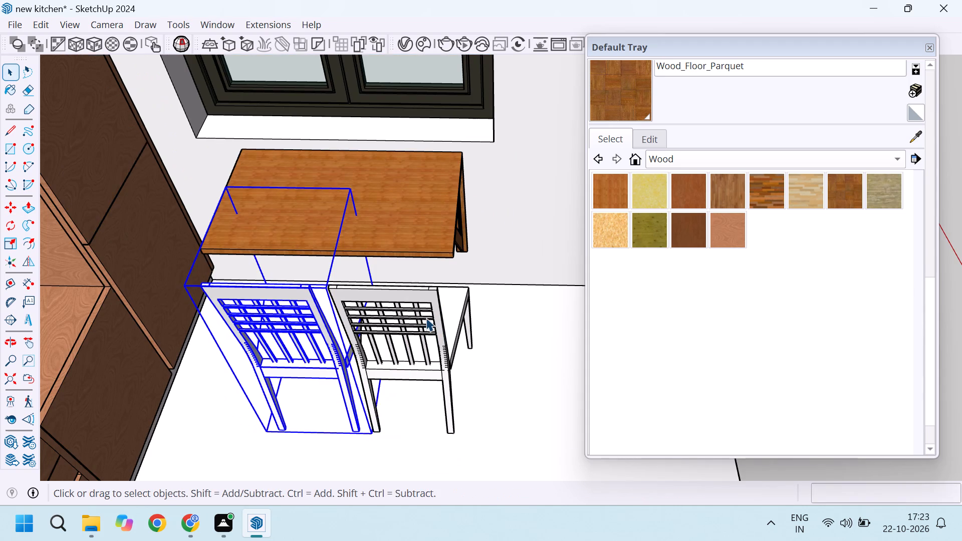
triple_click(426, 318)
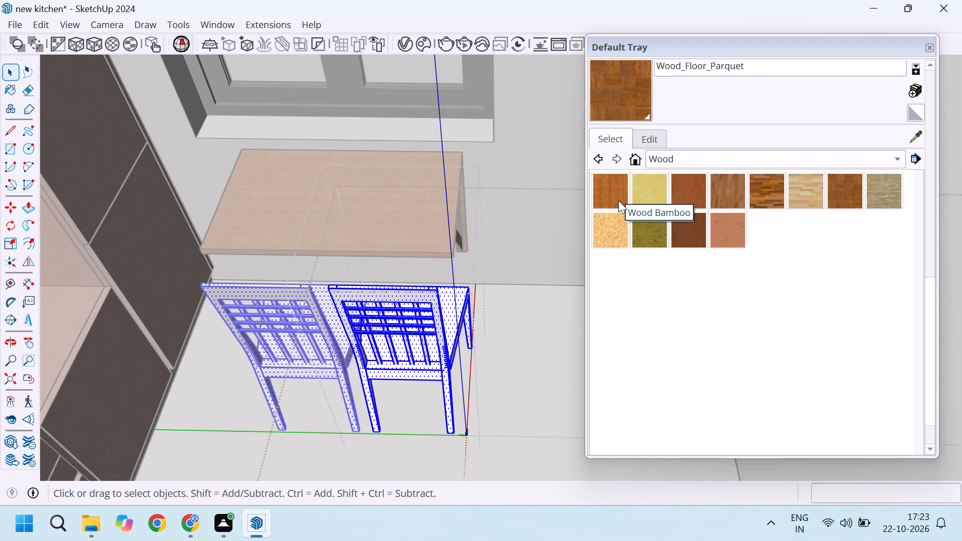
click(722, 225)
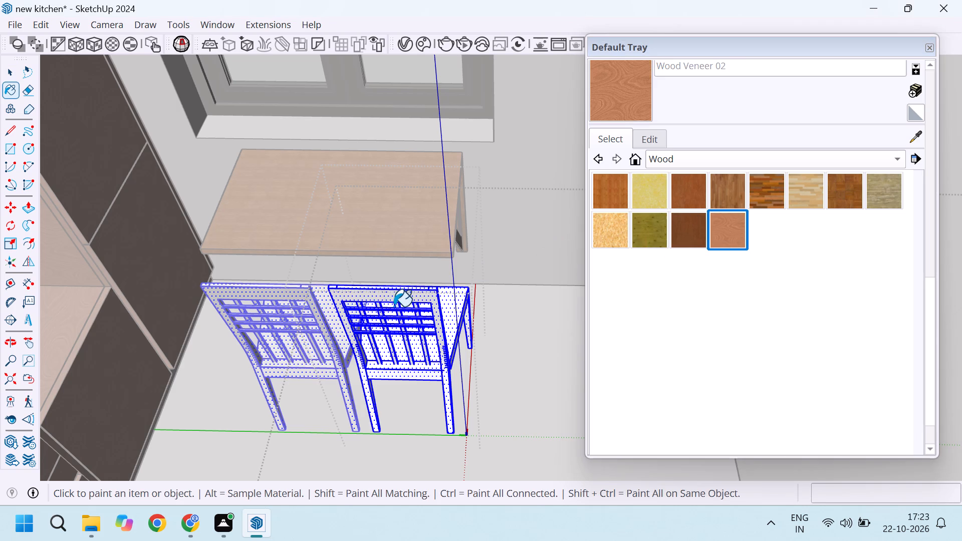
click(394, 307)
scroll(418, 316, down, 10)
key(space)
scroll(348, 343, down, 11)
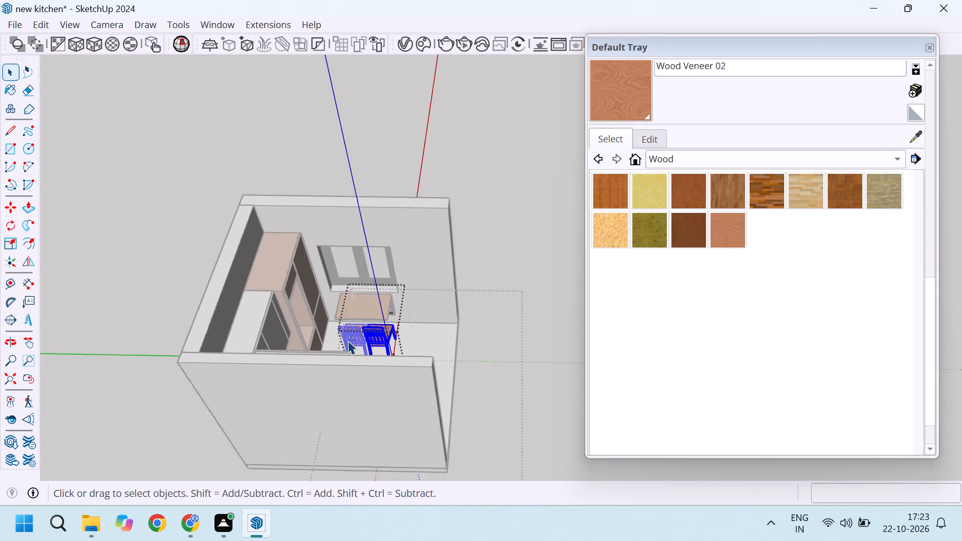
click(542, 218)
scroll(490, 326, up, 1)
middle_drag(490, 326, 444, 316)
click(465, 226)
click(413, 188)
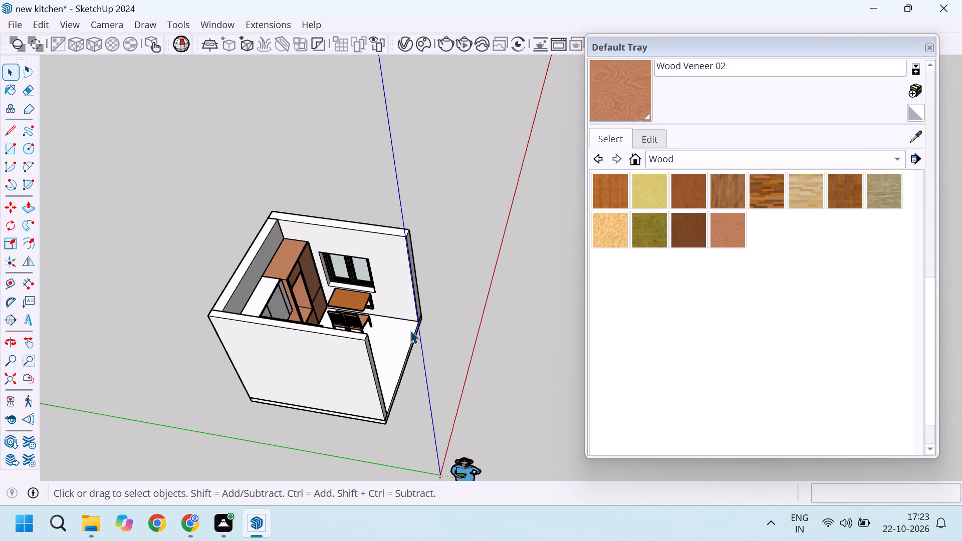
Examine the two wood-finished chairs at the wall table from above and from floor level.
middle_drag(410, 331, 250, 221)
scroll(334, 244, up, 20)
scroll(334, 244, up, 6)
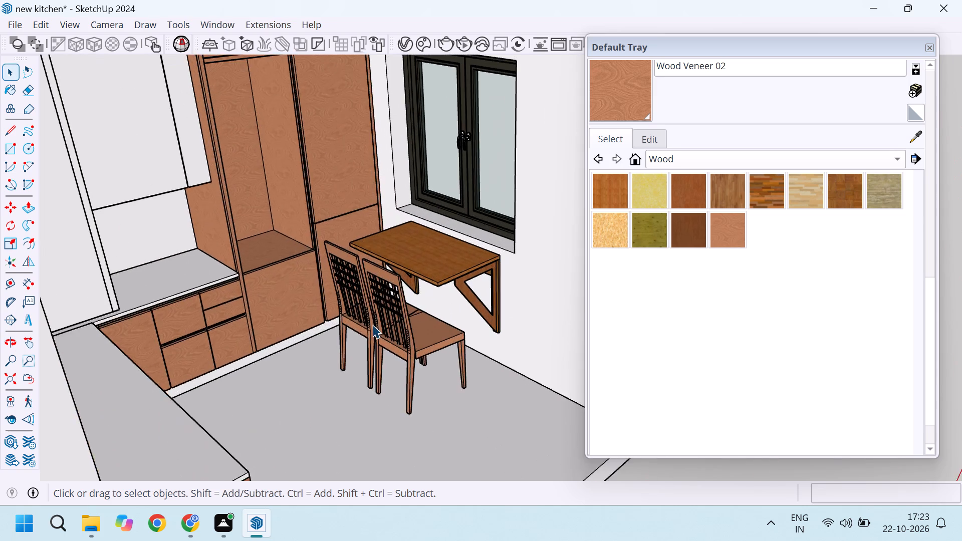
middle_drag(412, 320, 356, 269)
scroll(437, 317, up, 6)
middle_drag(474, 330, 384, 324)
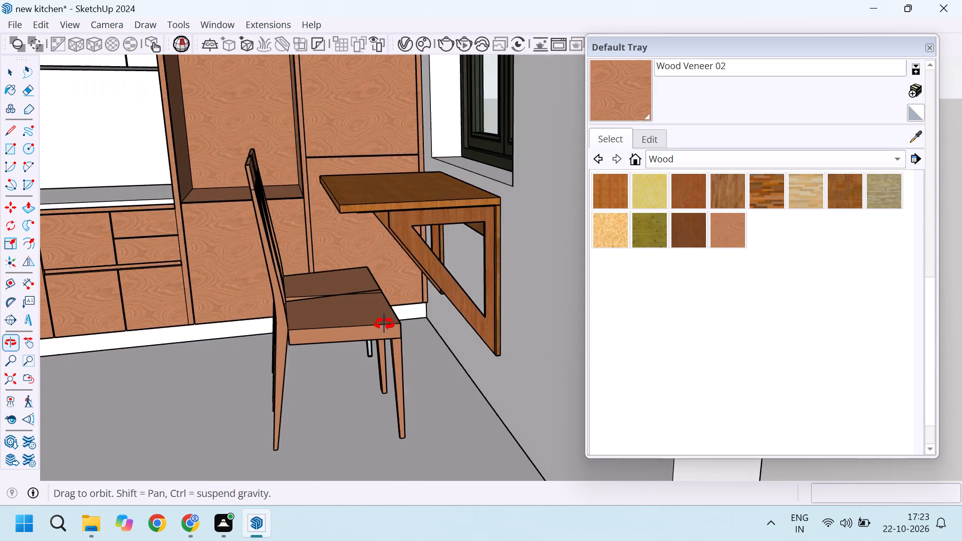
middle_drag(384, 324, 389, 325)
scroll(383, 381, up, 1)
middle_drag(382, 381, 366, 326)
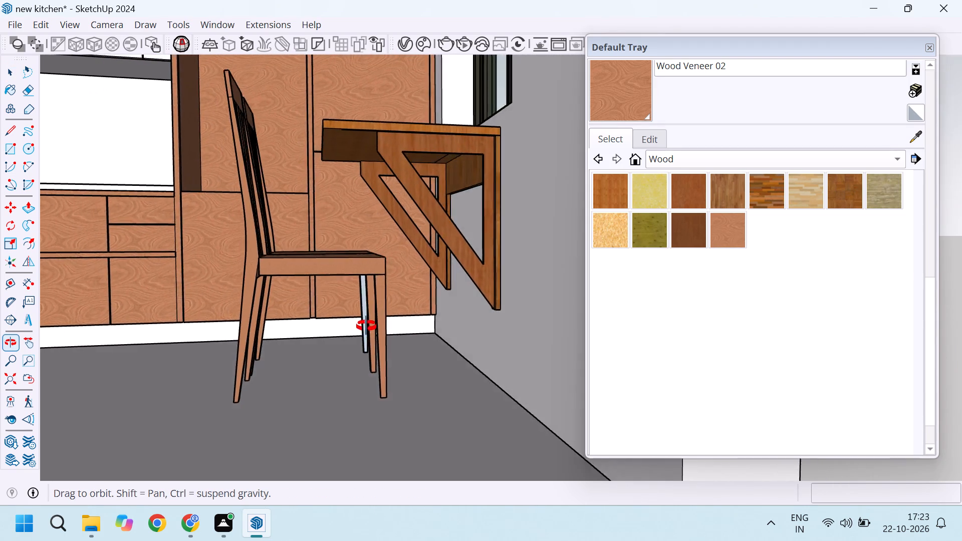
middle_drag(366, 326, 370, 322)
scroll(399, 346, down, 4)
middle_drag(325, 272, 382, 428)
middle_click(382, 428)
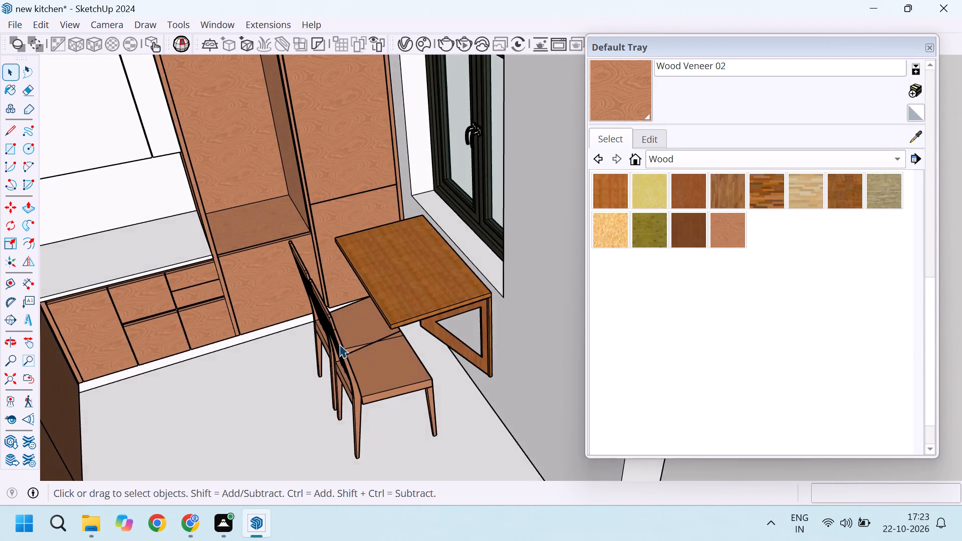
Move the chair nearer the tall cabinets about 1 15/16" along the green axis toward the cabinets.
scroll(333, 317, up, 2)
middle_drag(343, 313, 437, 369)
scroll(464, 425, up, 4)
click(501, 422)
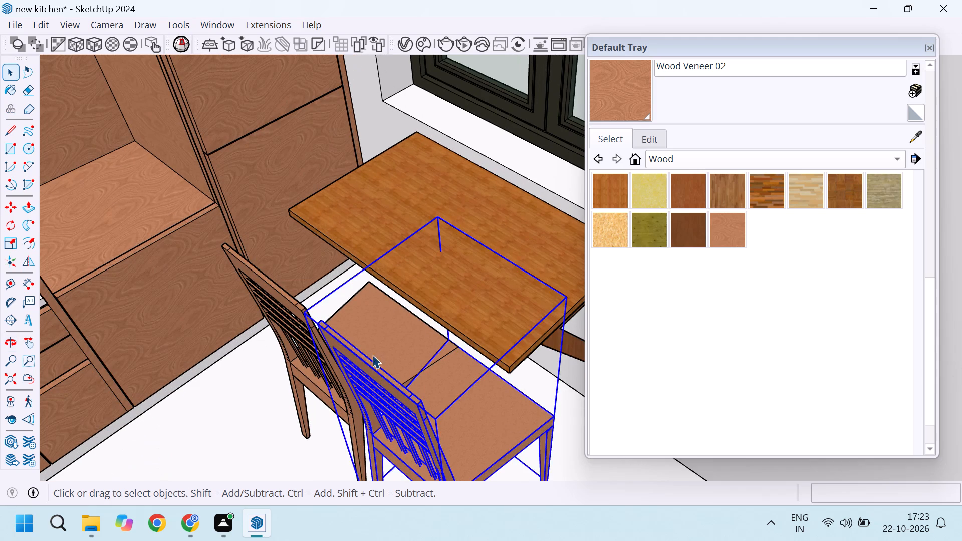
scroll(350, 340, down, 4)
scroll(480, 390, up, 4)
scroll(453, 390, down, 5)
middle_drag(315, 379, 536, 397)
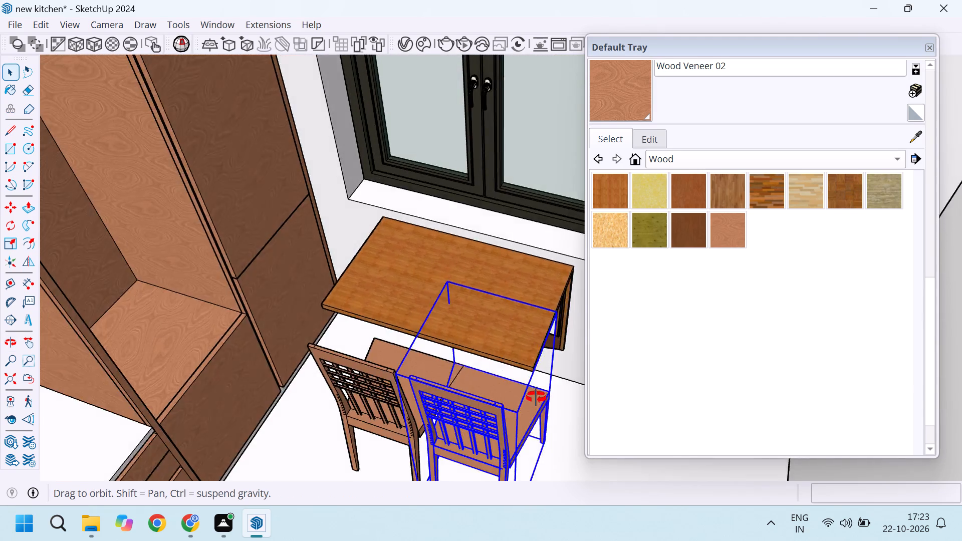
middle_drag(536, 397, 557, 384)
scroll(462, 391, up, 4)
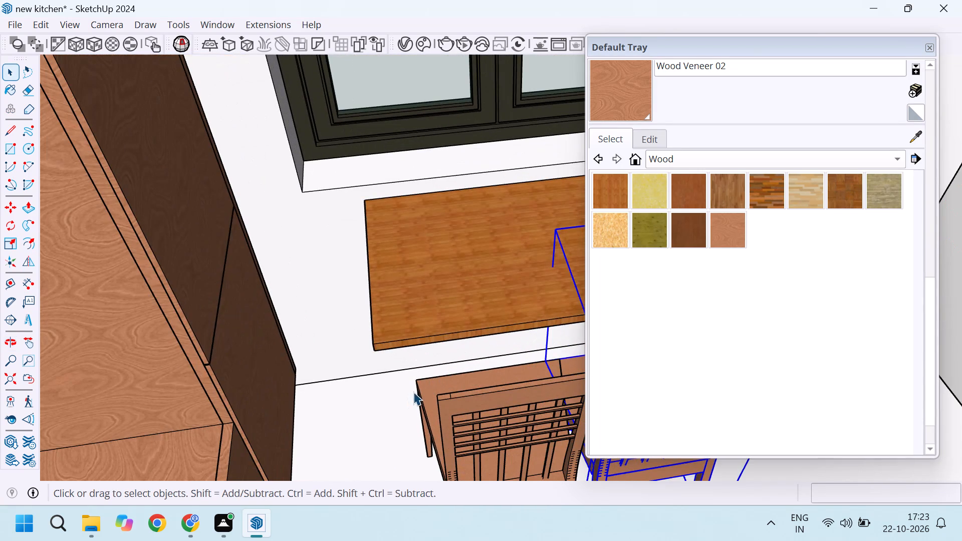
click(413, 392)
click(424, 383)
scroll(424, 383, down, 11)
scroll(434, 503, up, 2)
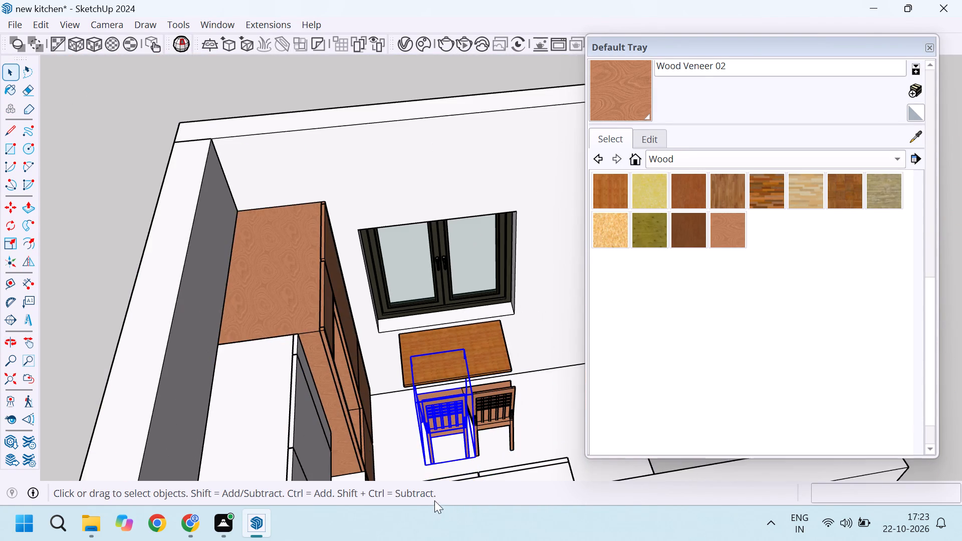
scroll(434, 500, up, 11)
key(m)
scroll(423, 461, up, 4)
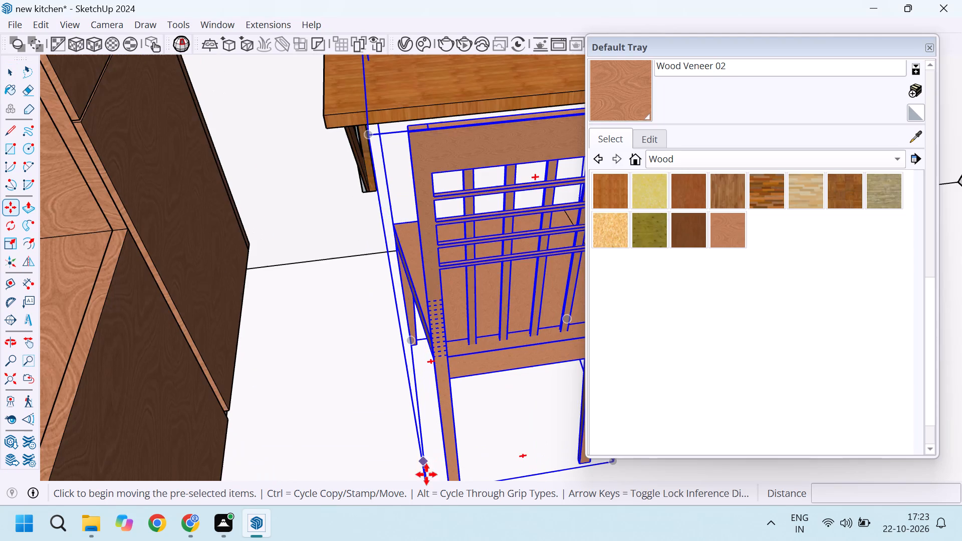
scroll(402, 374, down, 10)
scroll(395, 411, up, 5)
scroll(413, 151, up, 4)
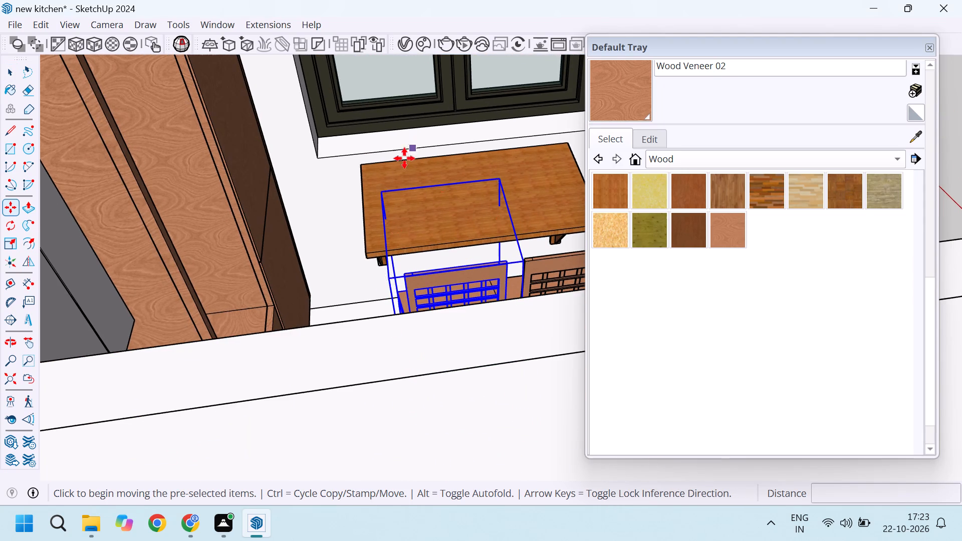
scroll(369, 196, up, 5)
click(367, 211)
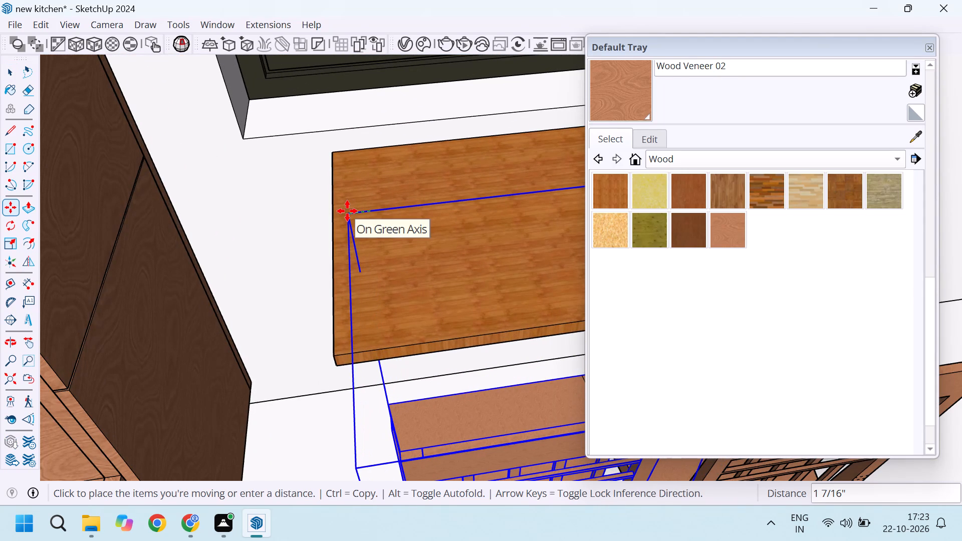
scroll(347, 211, down, 3)
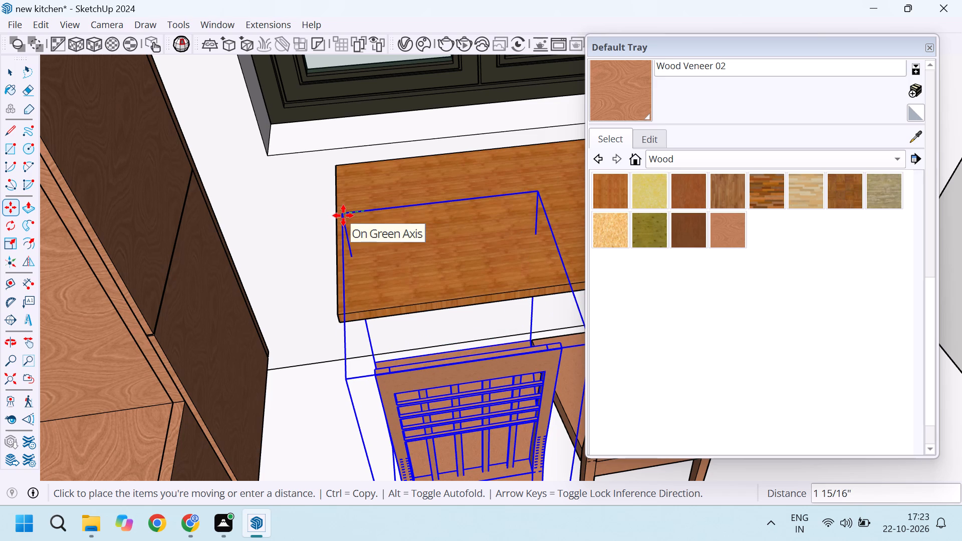
click(343, 215)
scroll(343, 215, down, 10)
key(space)
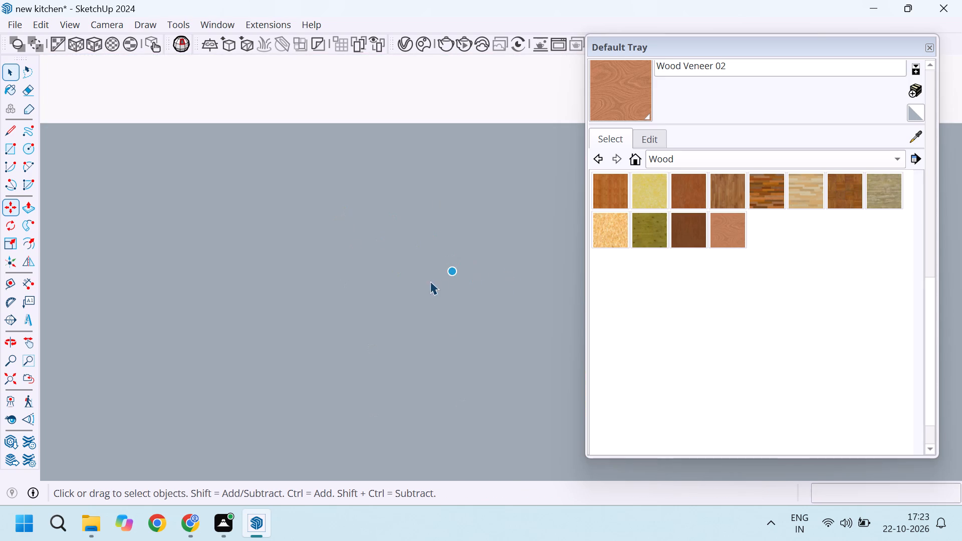
Move the chair farther from the cabinets about 2 5/16" along the green axis, away from the other chair, using the table's side edge as reference.
scroll(338, 295, down, 20)
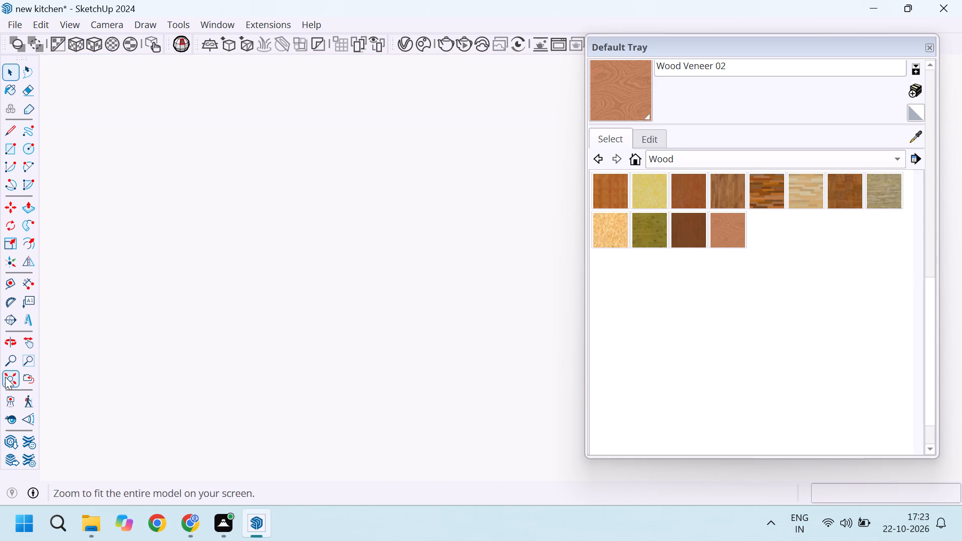
click(5, 377)
middle_drag(479, 212, 441, 287)
scroll(427, 261, up, 11)
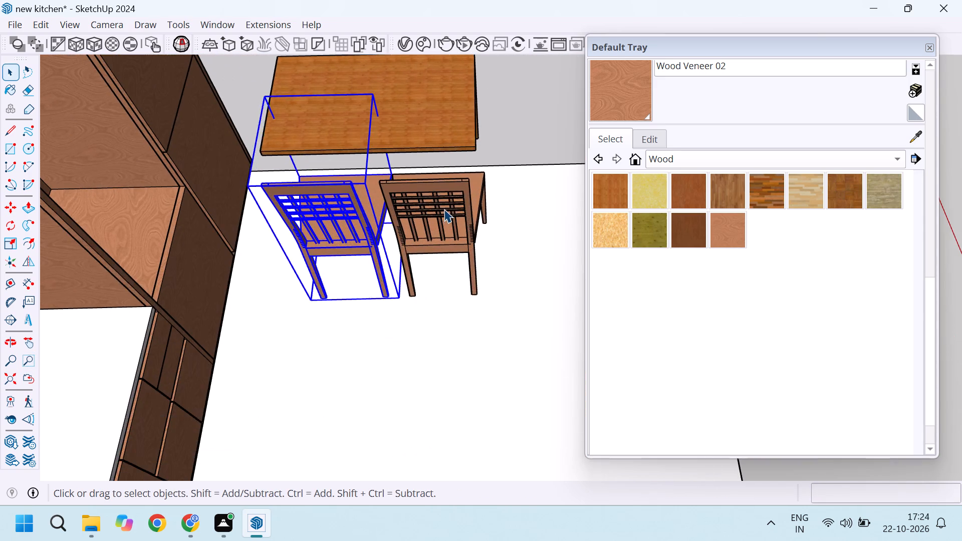
click(444, 208)
scroll(444, 172, up, 5)
middle_drag(439, 232, 509, 276)
middle_click(509, 276)
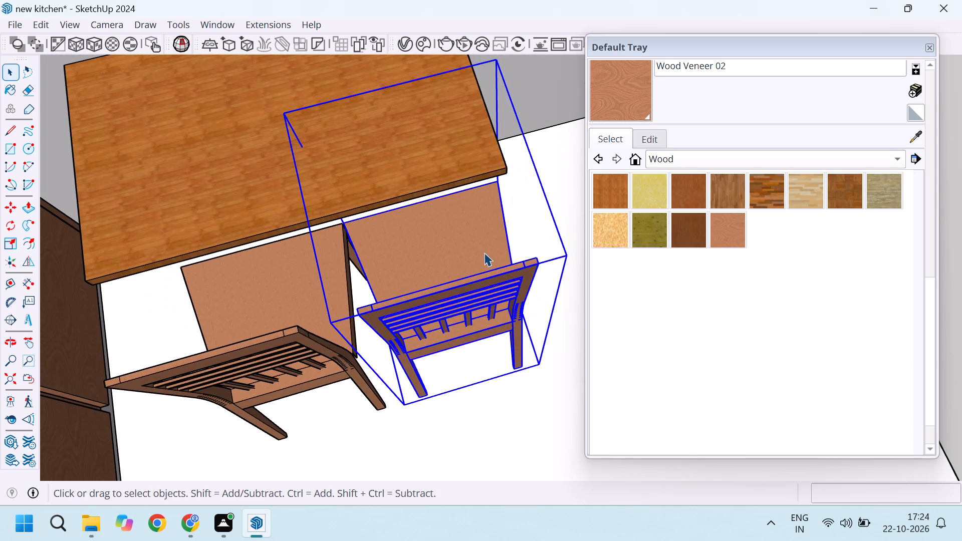
key(m)
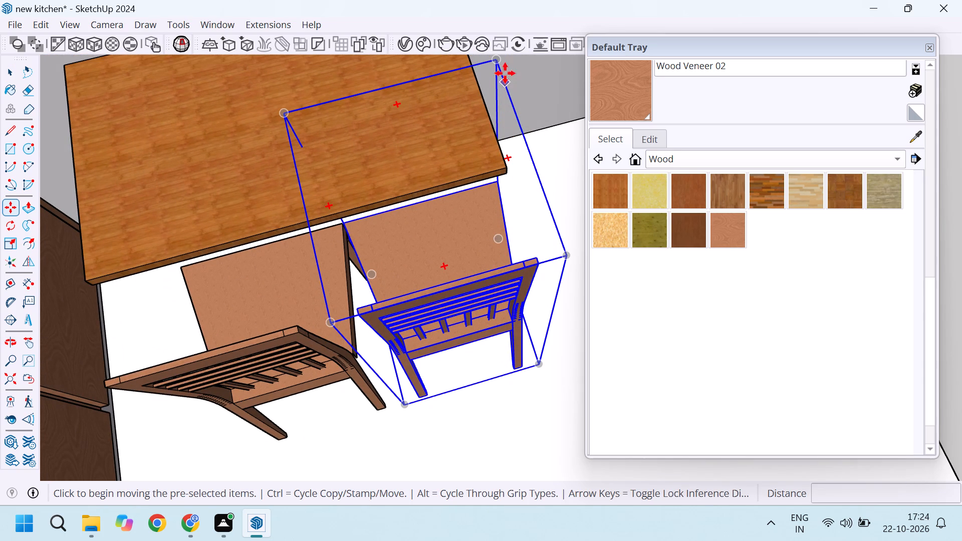
click(496, 61)
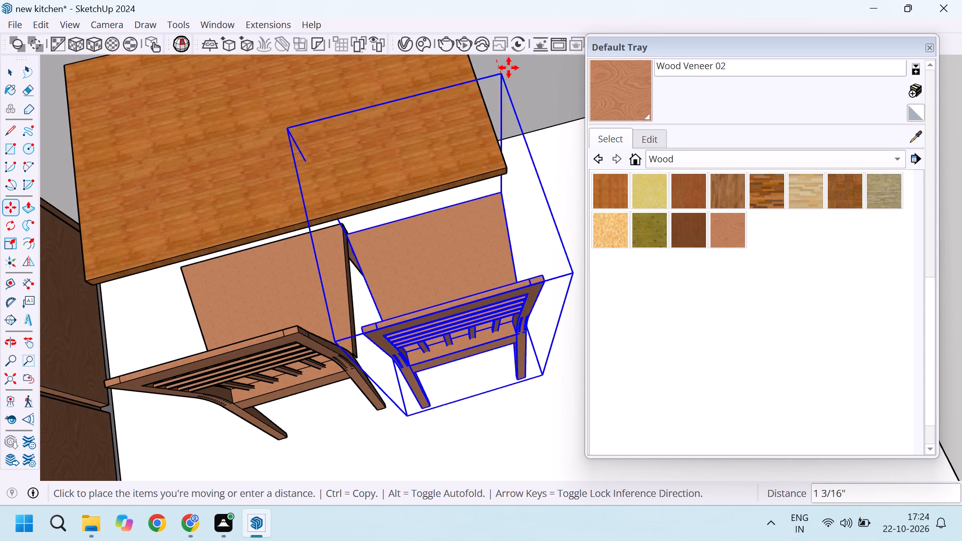
key(Left)
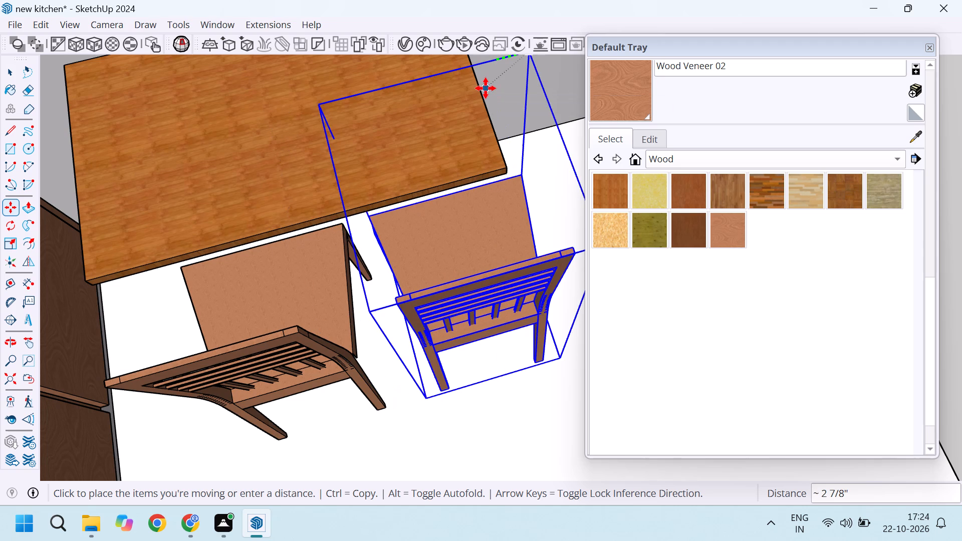
scroll(486, 88, up, 6)
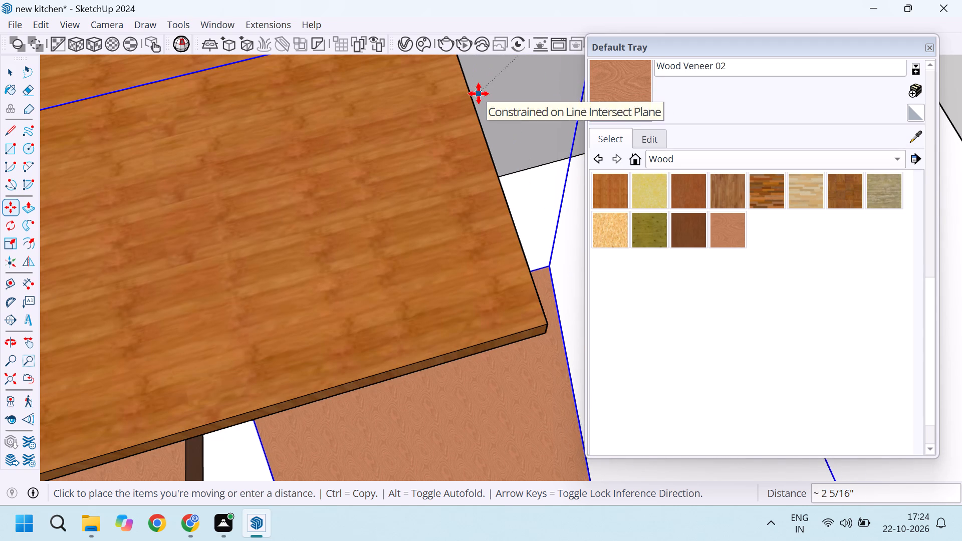
click(478, 94)
Shift the same chair about 1 1/8" back along the green axis toward the other chair.
scroll(478, 94, down, 6)
scroll(476, 209, down, 4)
scroll(375, 309, up, 3)
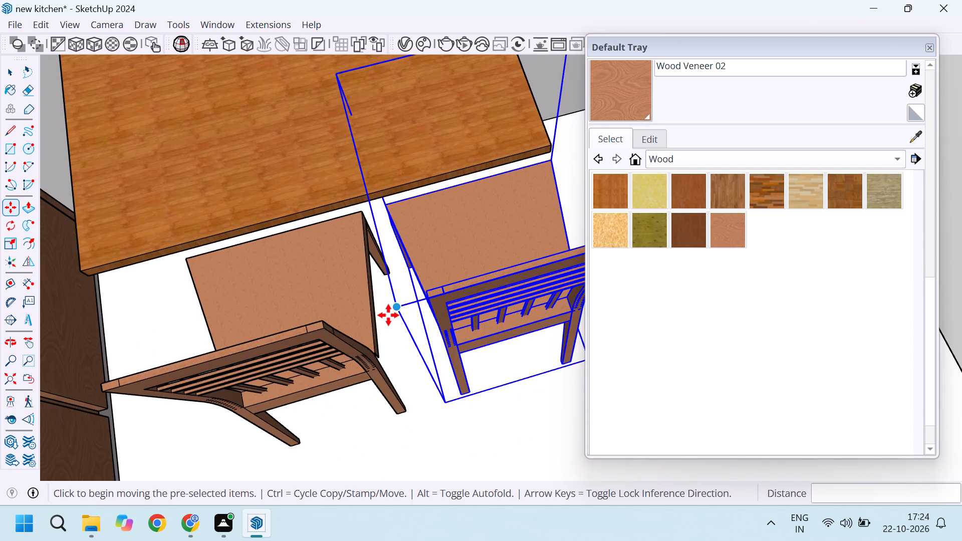
click(395, 313)
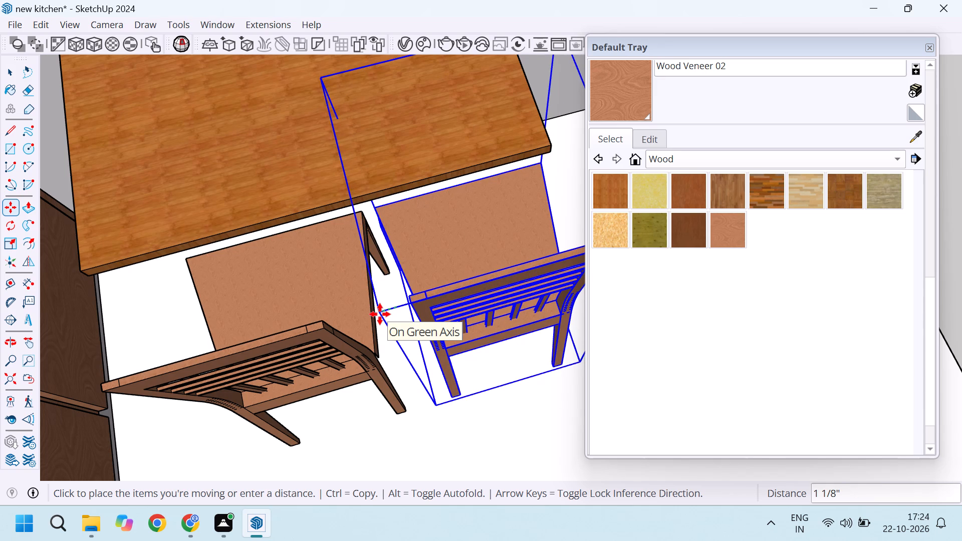
click(380, 314)
scroll(380, 314, down, 5)
key(space)
Clear the selection and examine the chair spacing at the wall table and the overall kitchen layout.
scroll(380, 314, down, 14)
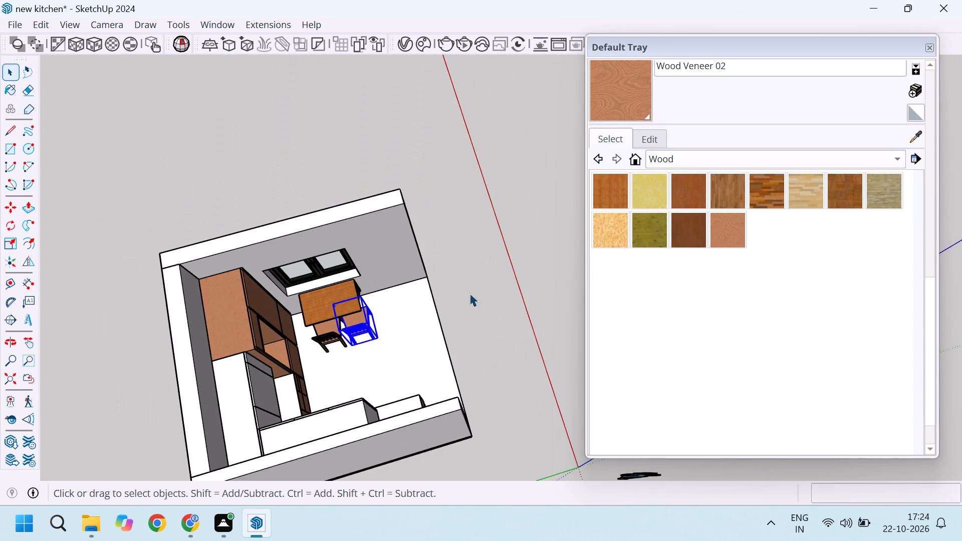
click(463, 276)
middle_drag(488, 351, 269, 169)
middle_drag(409, 311, 293, 258)
scroll(378, 239, up, 11)
scroll(431, 290, down, 4)
middle_drag(435, 343, 409, 342)
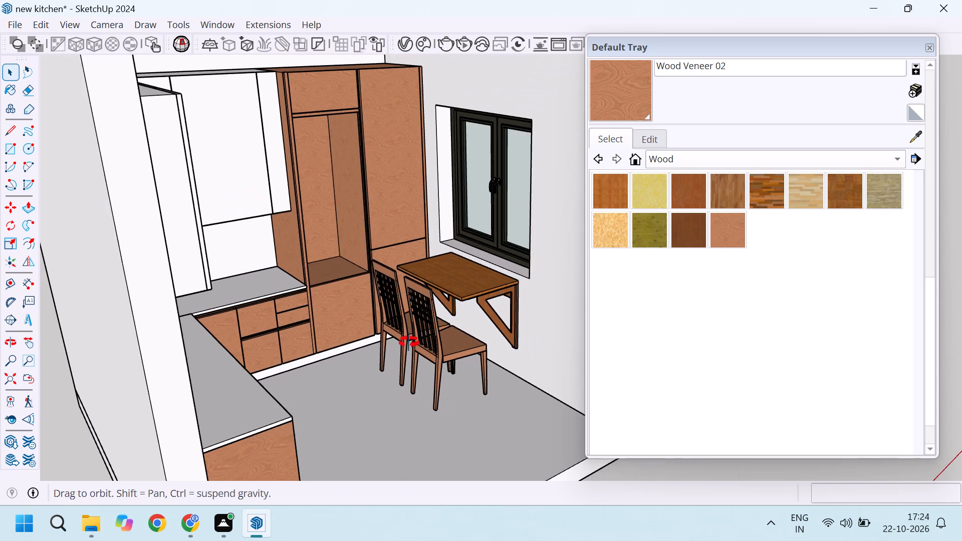
middle_drag(409, 342, 225, 287)
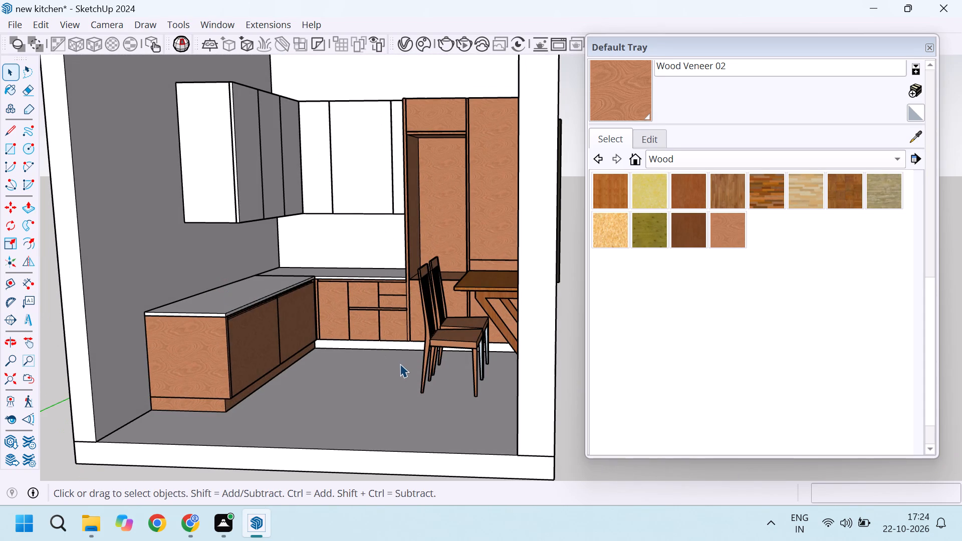
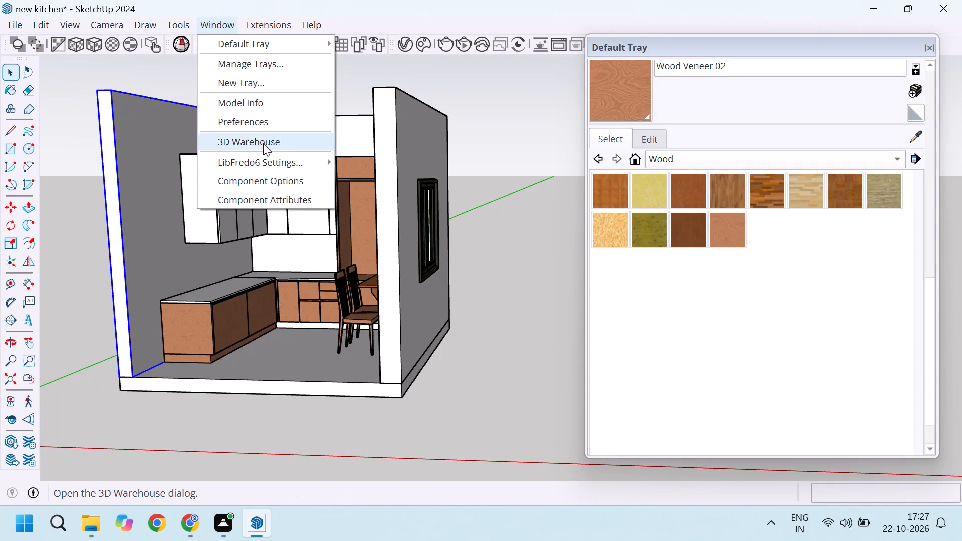
Open 3D Warehouse and search its models for "hob".
click(263, 143)
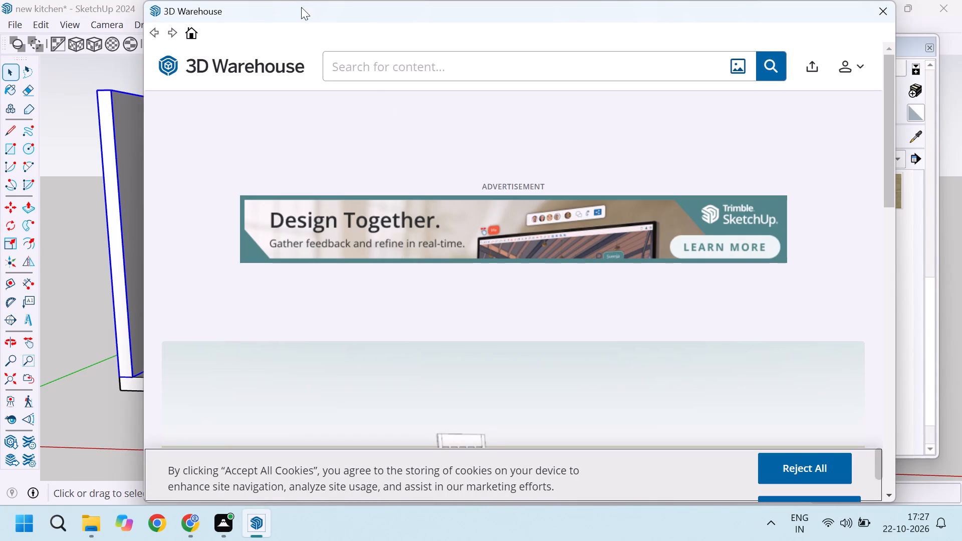
double_click(352, 64)
text(hob)
key(Return)
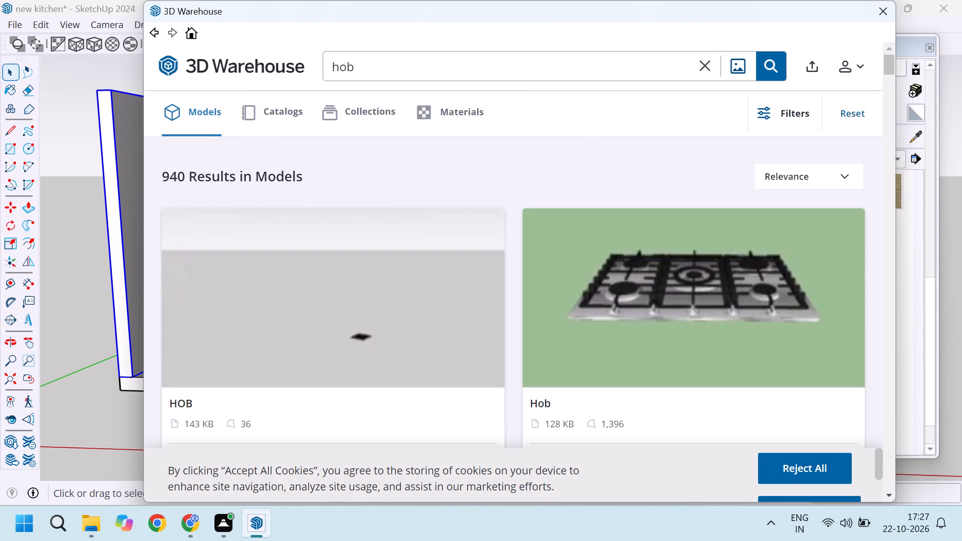
Browse the hob search results, comparing the cooktop and hob-and-chimney models for one that suits the kitchen counter.
scroll(537, 319, down, 5)
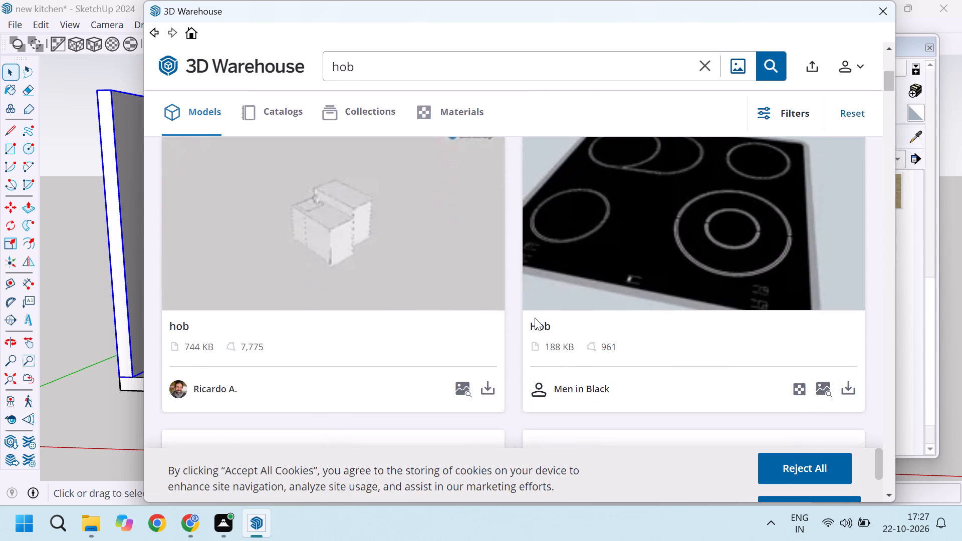
scroll(531, 318, down, 4)
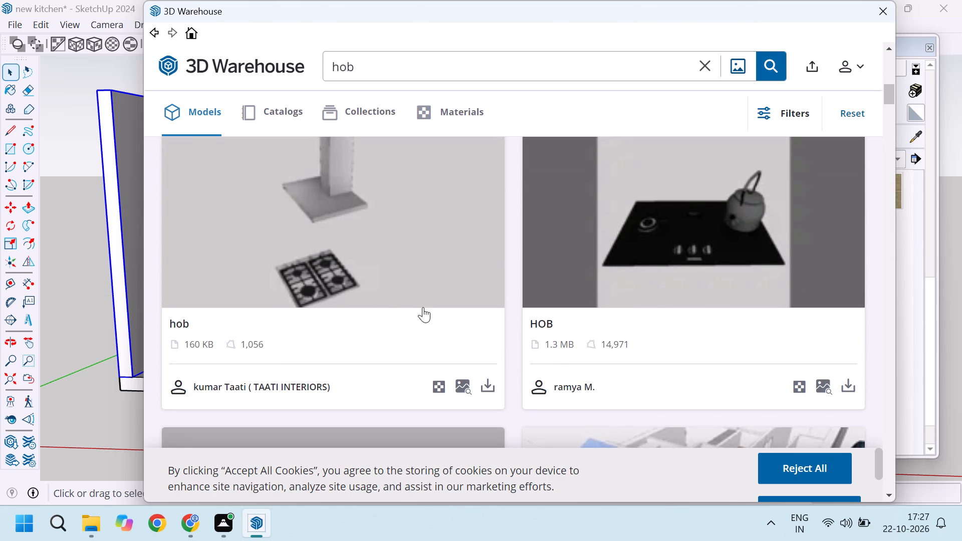
scroll(423, 307, down, 4)
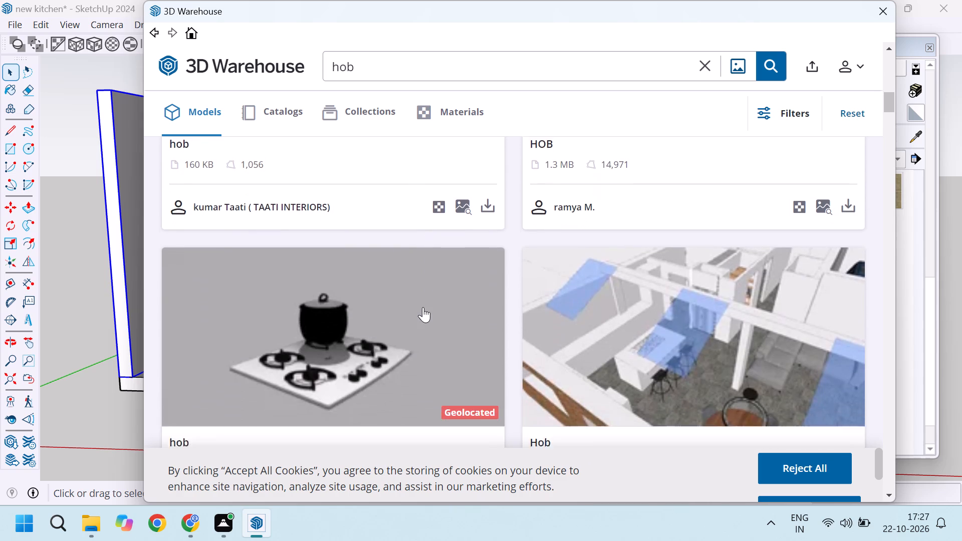
scroll(423, 307, up, 4)
scroll(425, 306, down, 4)
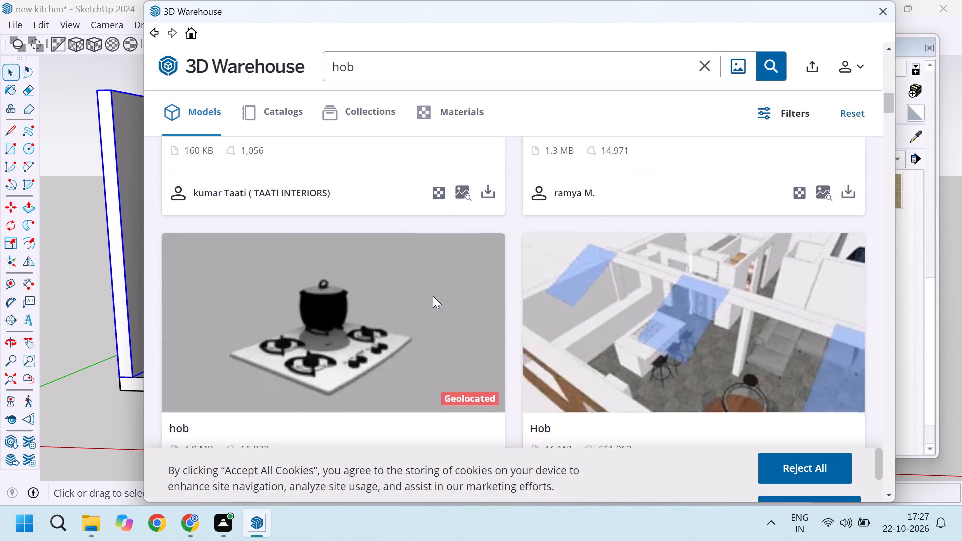
scroll(434, 296, down, 10)
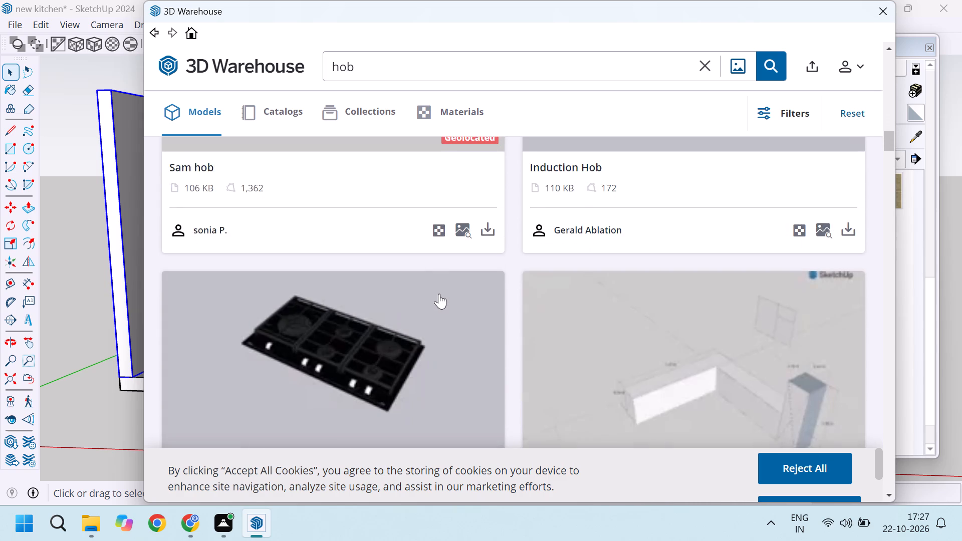
scroll(441, 294, down, 10)
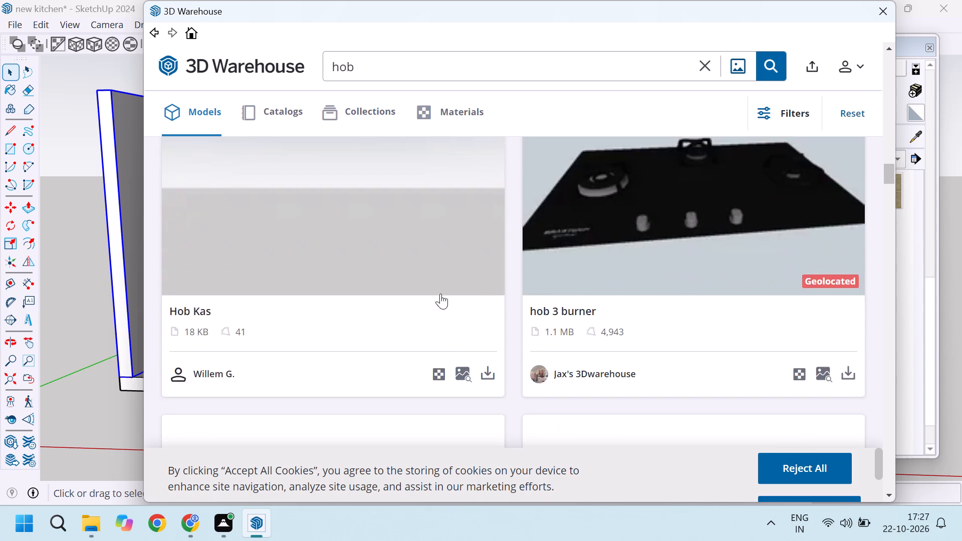
scroll(440, 294, down, 5)
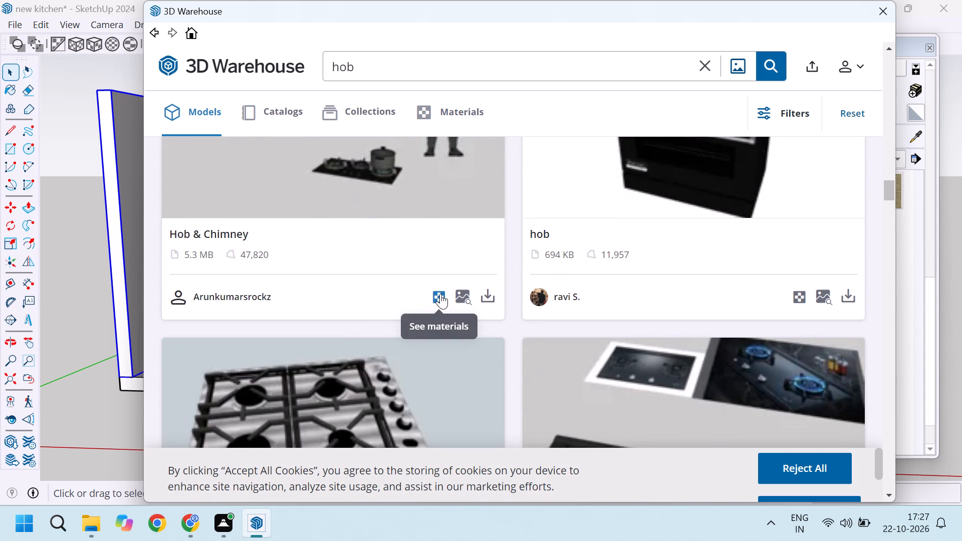
scroll(440, 294, up, 2)
scroll(440, 294, down, 1)
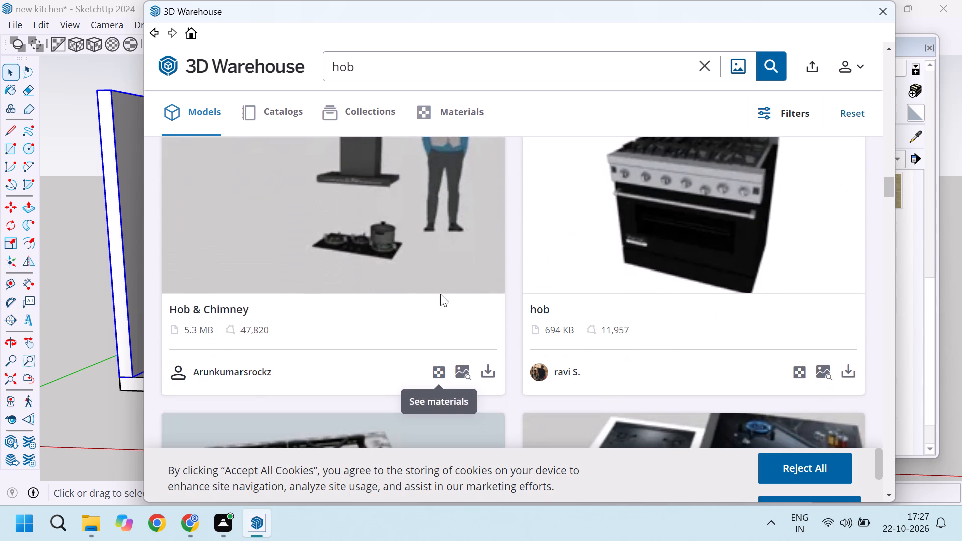
scroll(440, 294, down, 3)
scroll(440, 294, up, 4)
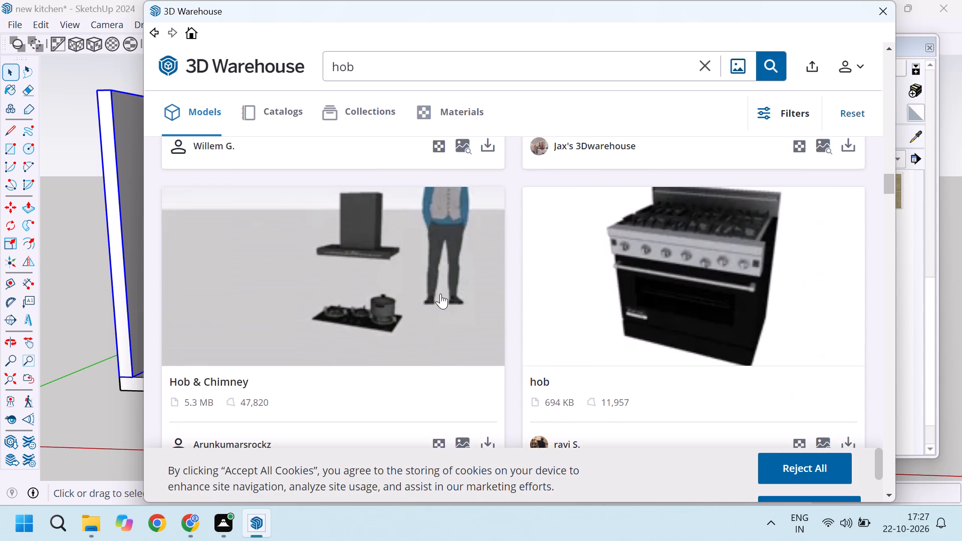
scroll(440, 294, down, 13)
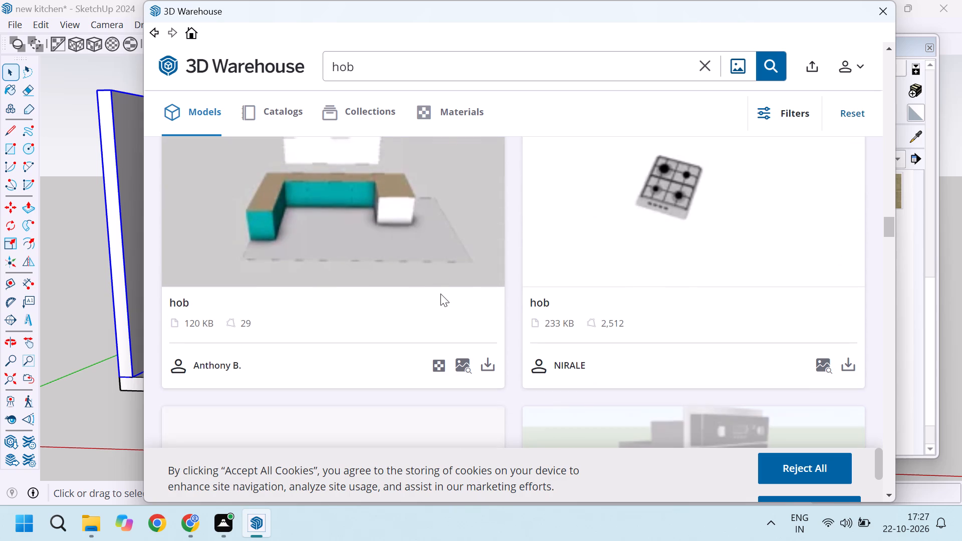
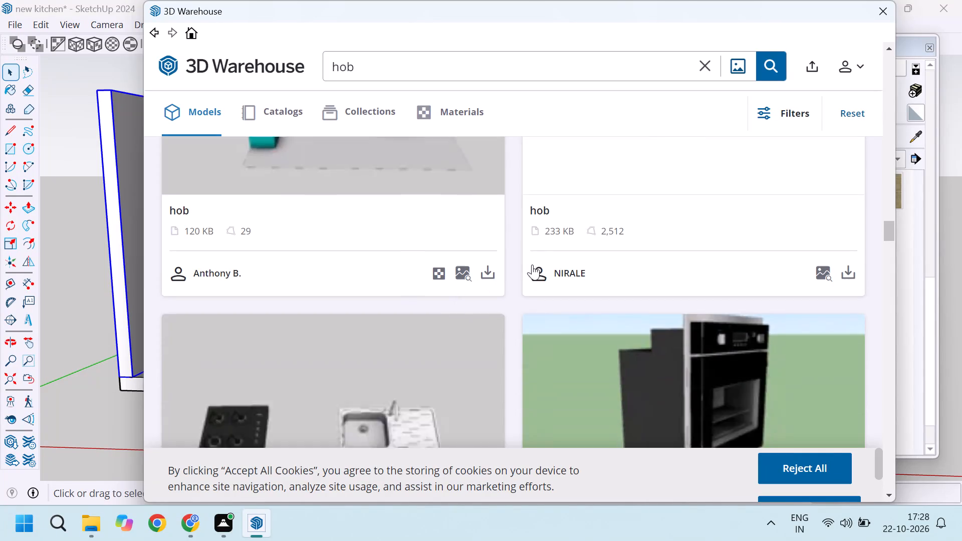
Browse the remaining hob search results, comparing gas, ceramic and built-in models for one that suits the kitchen counter.
scroll(532, 264, down, 3)
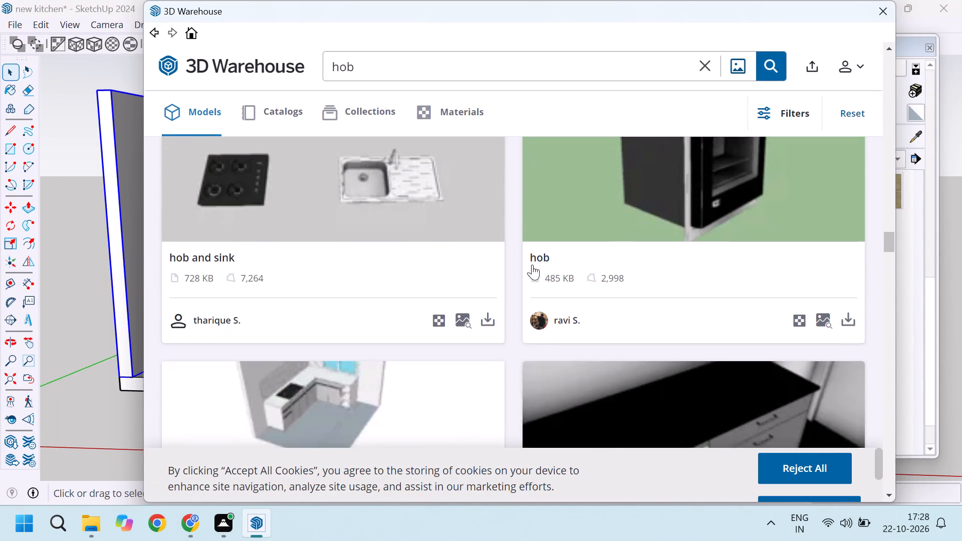
scroll(477, 297, down, 7)
scroll(478, 297, up, 3)
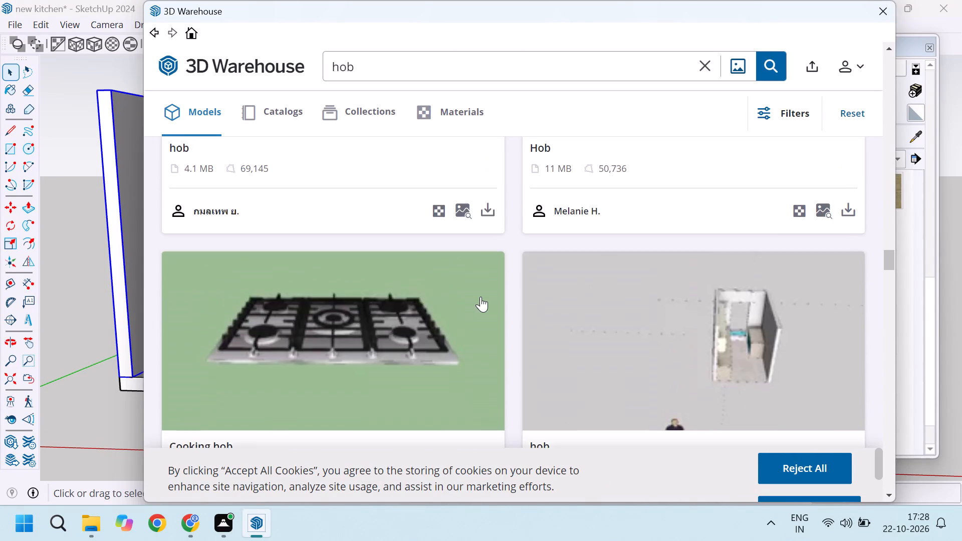
scroll(480, 297, down, 14)
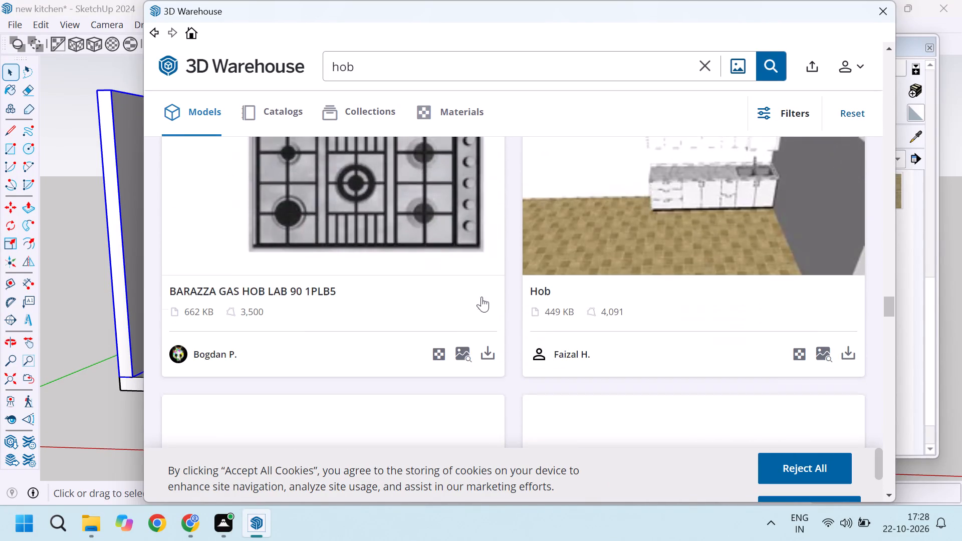
scroll(482, 297, down, 6)
scroll(482, 297, up, 4)
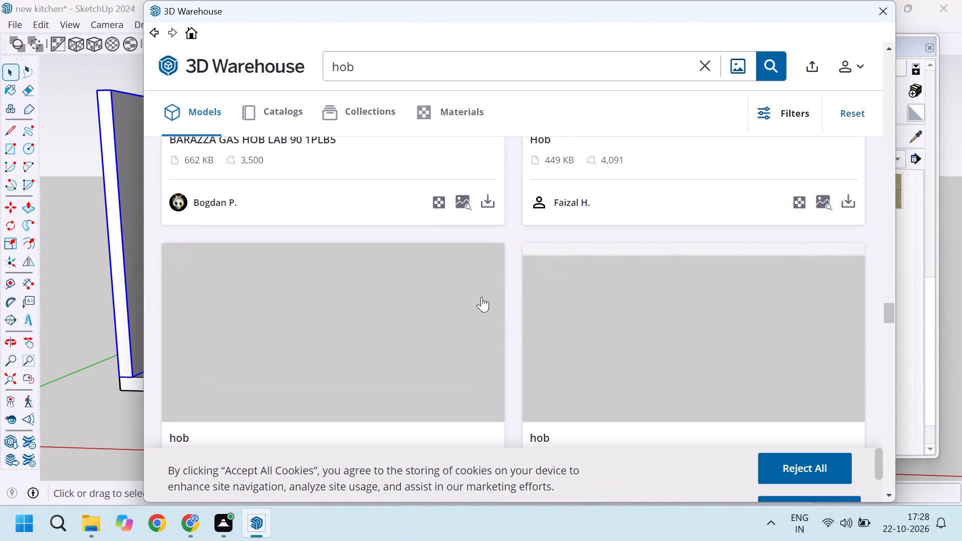
scroll(482, 297, down, 10)
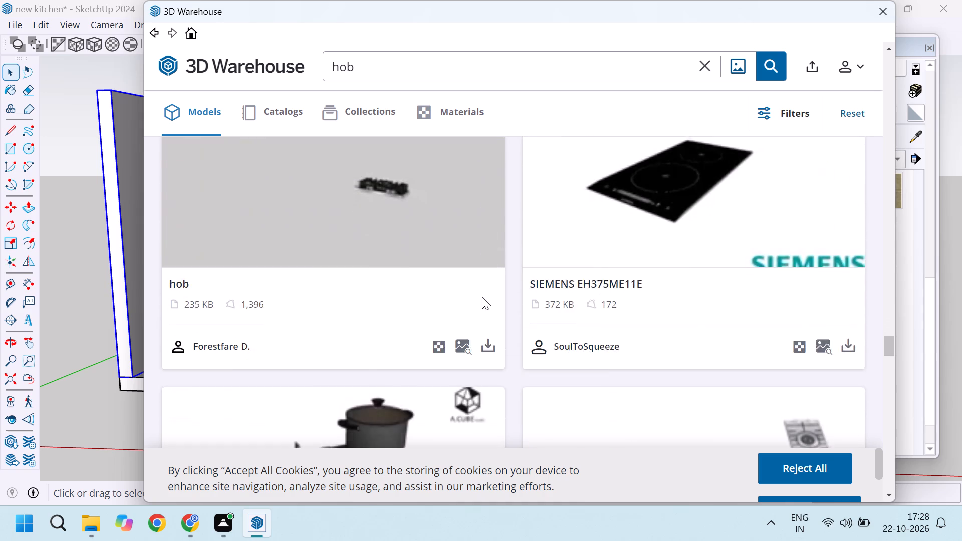
scroll(482, 297, down, 4)
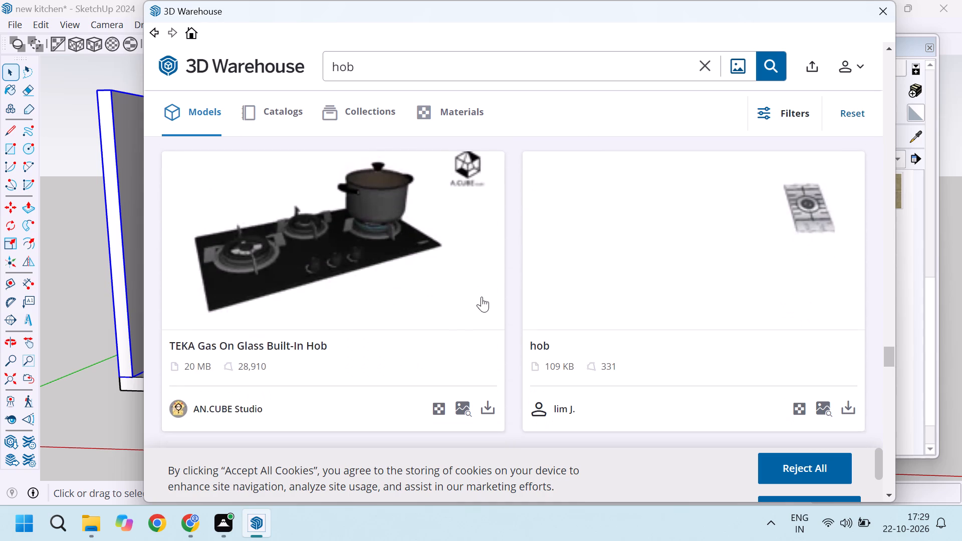
scroll(482, 297, down, 9)
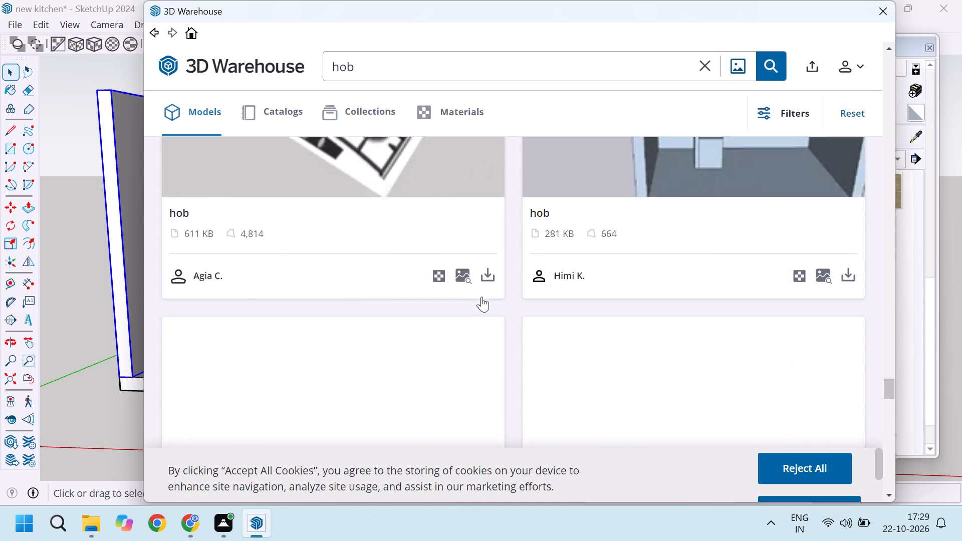
scroll(482, 297, down, 2)
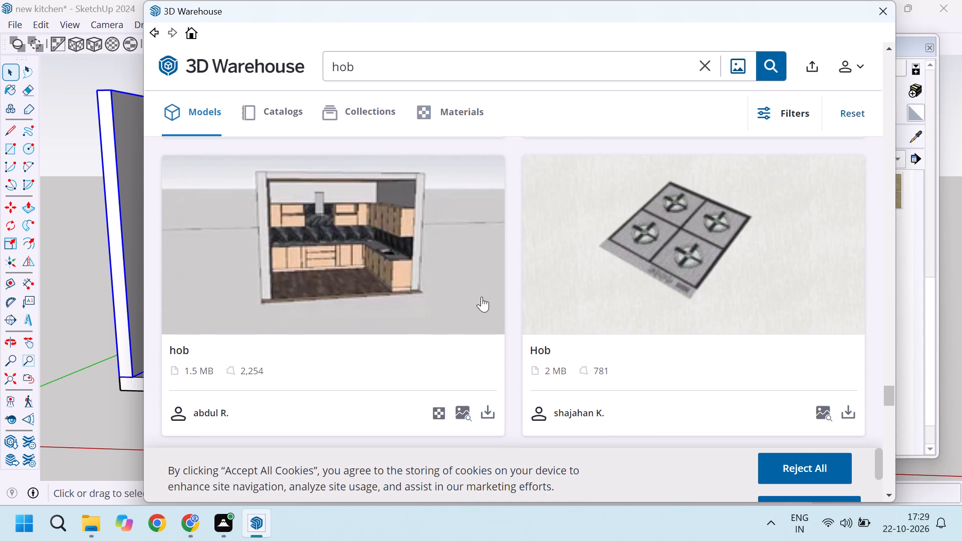
scroll(482, 297, down, 6)
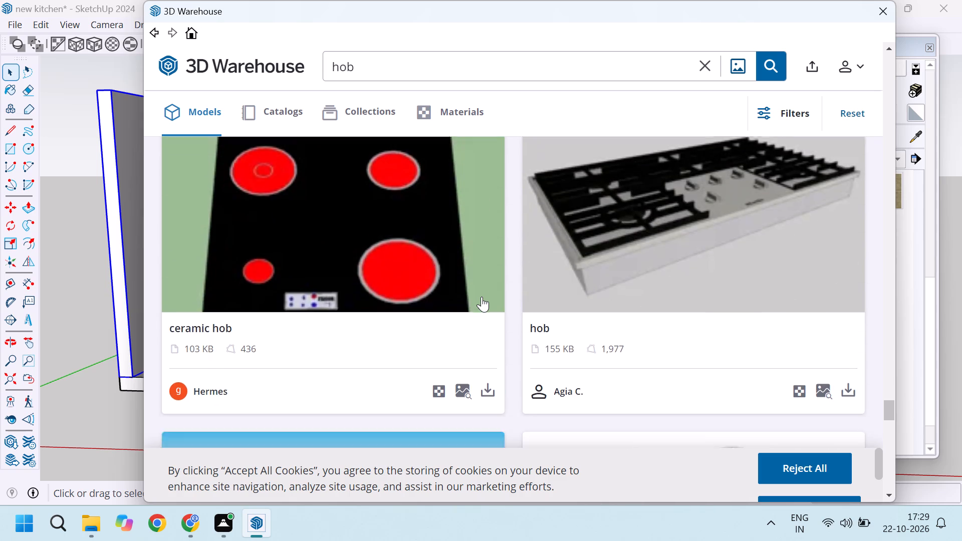
scroll(482, 297, down, 9)
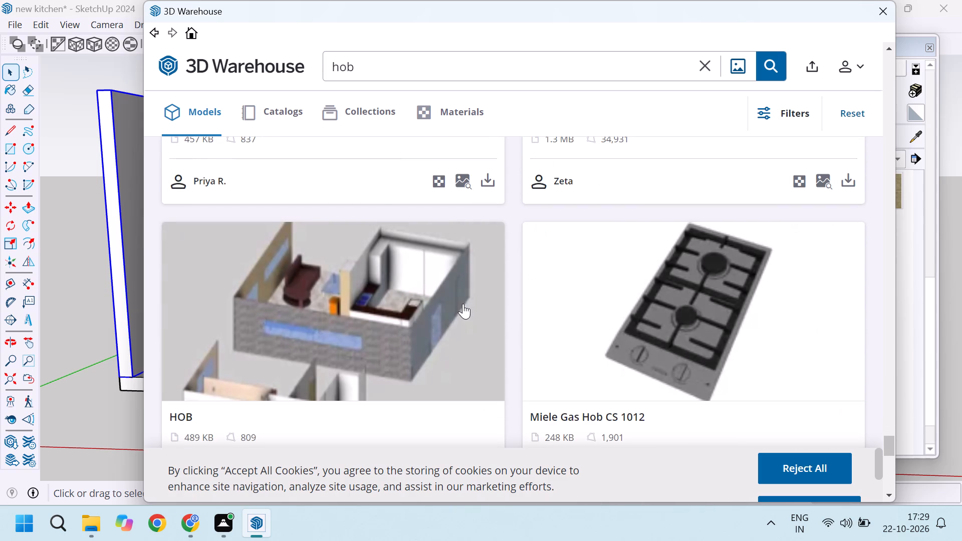
scroll(463, 304, down, 4)
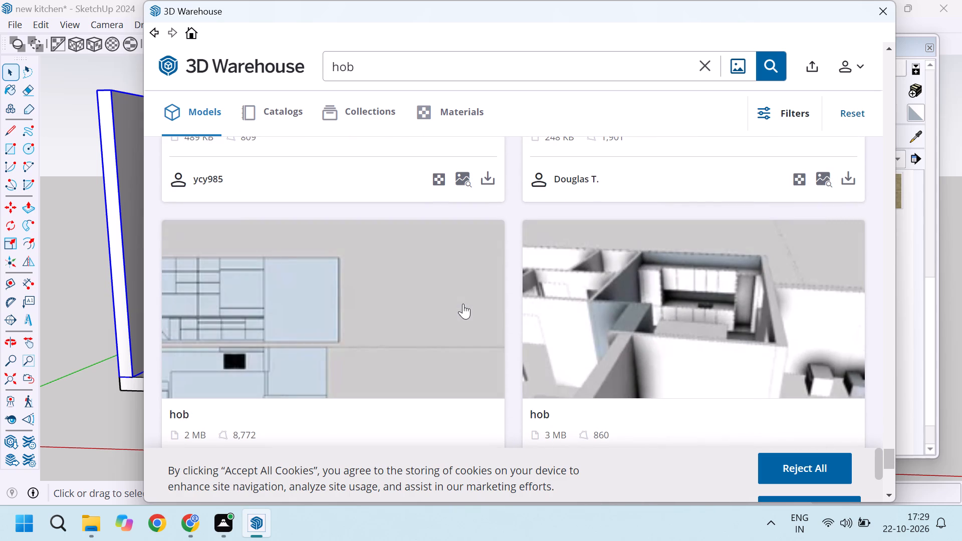
scroll(463, 304, down, 4)
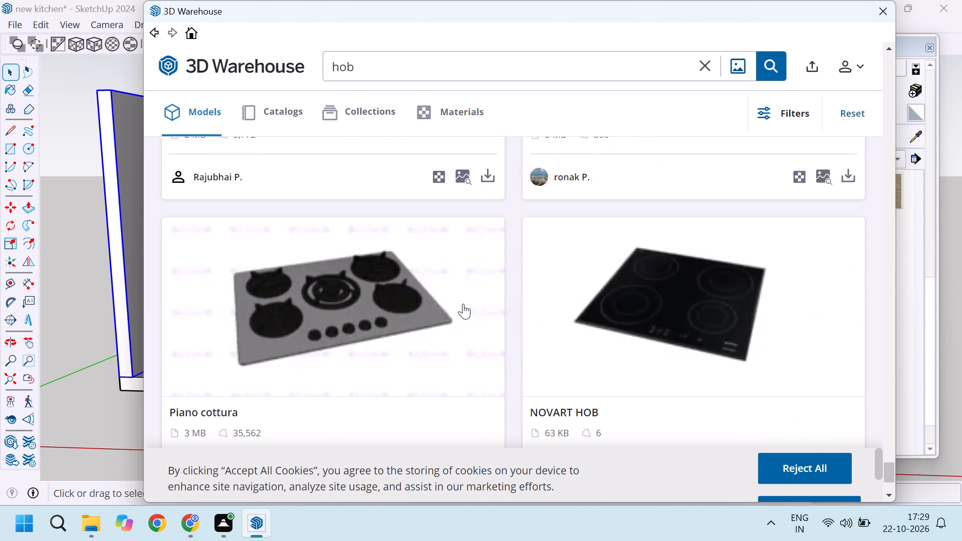
scroll(463, 304, down, 5)
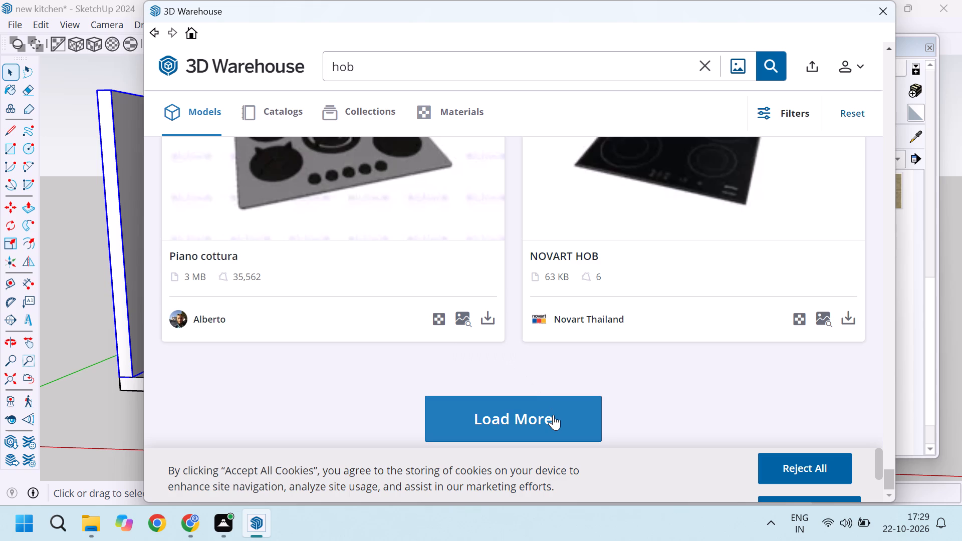
scroll(531, 368, up, 20)
scroll(531, 368, up, 14)
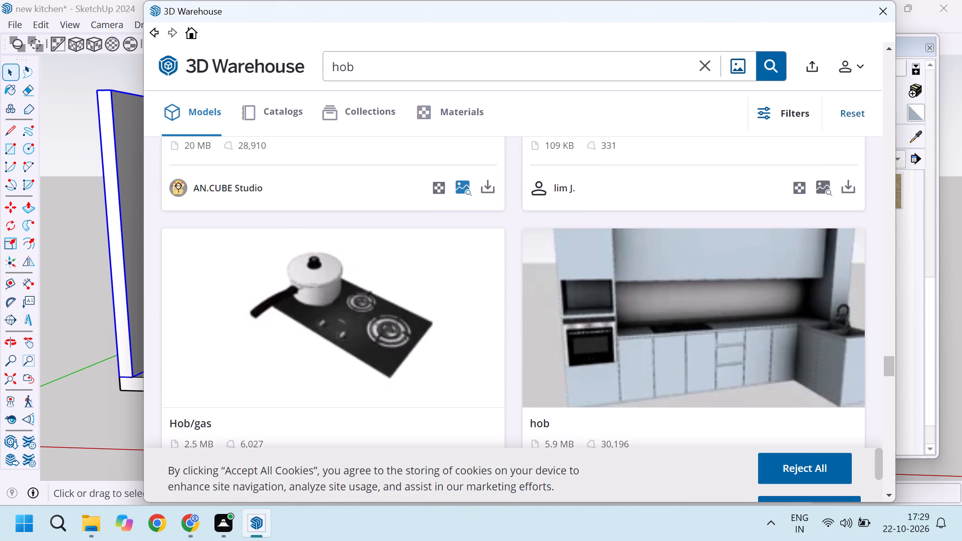
Search the 3D Warehouse models for "hob chimney".
click(370, 65)
key(space)
text(c)
text(himh)
key(BackSpace)
text(ney)
key(Return)
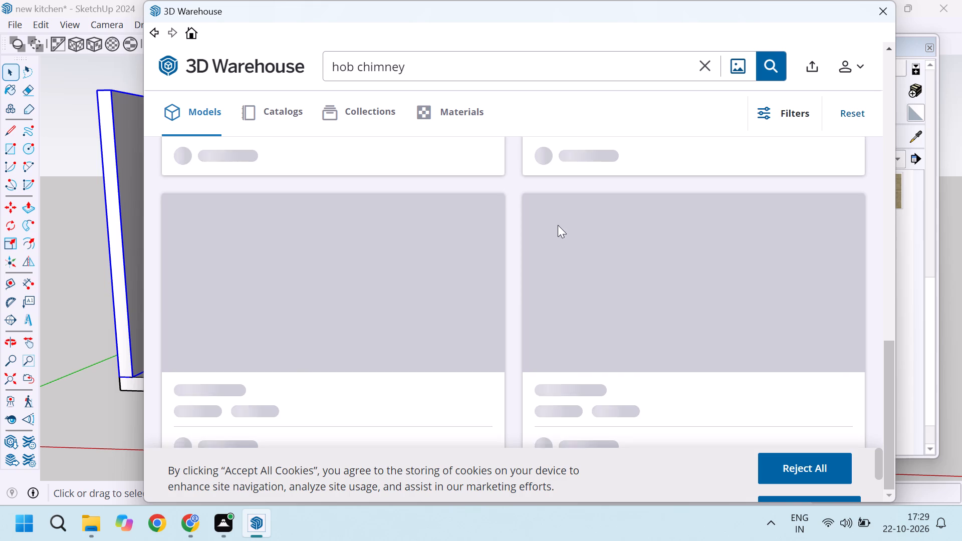
Look through the hob chimney results and find more models like the Hob & Chimney shown beside a standing figure.
scroll(523, 233, up, 20)
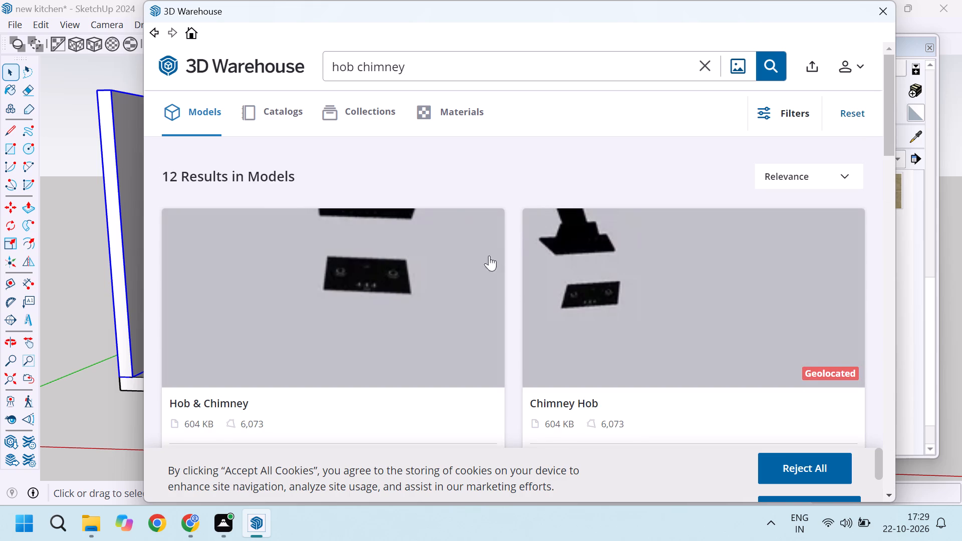
scroll(471, 265, down, 4)
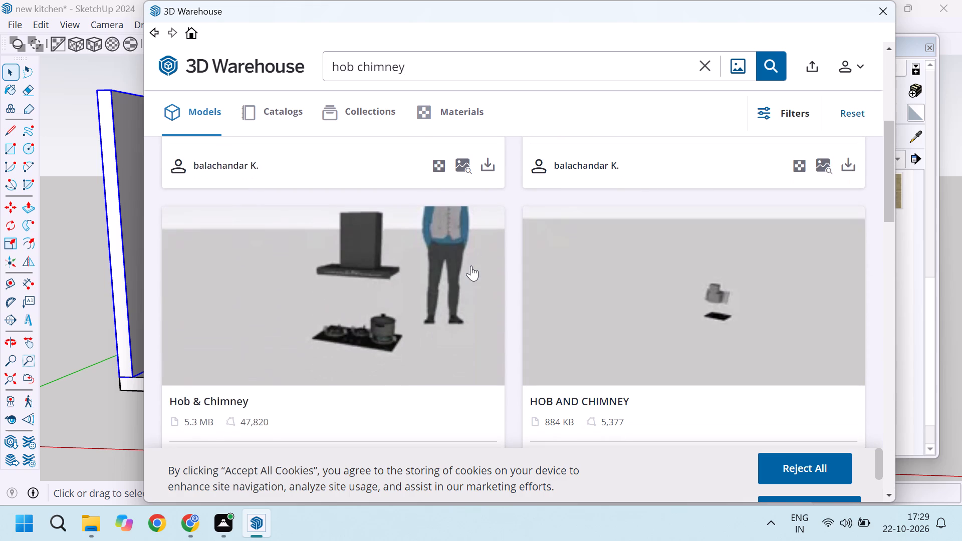
scroll(471, 265, down, 6)
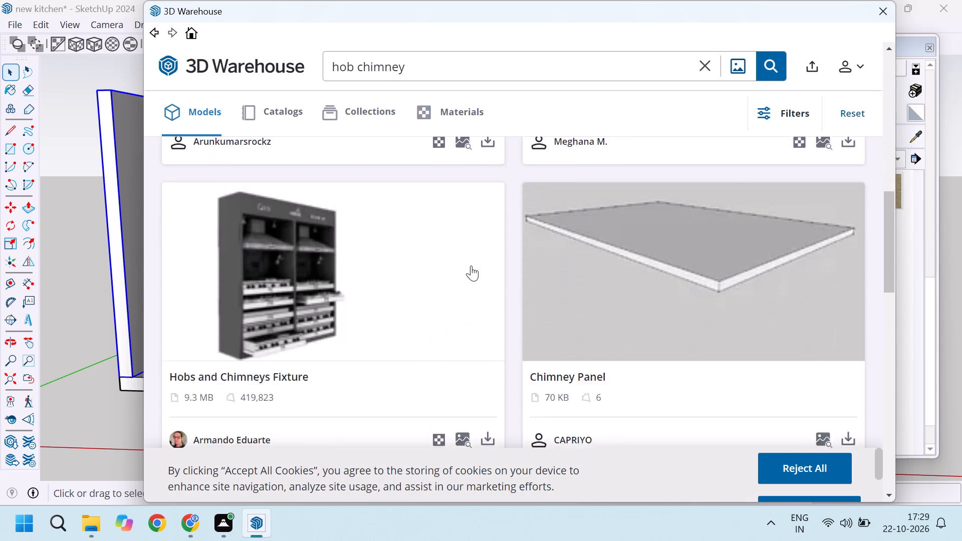
scroll(471, 265, down, 8)
scroll(471, 265, up, 17)
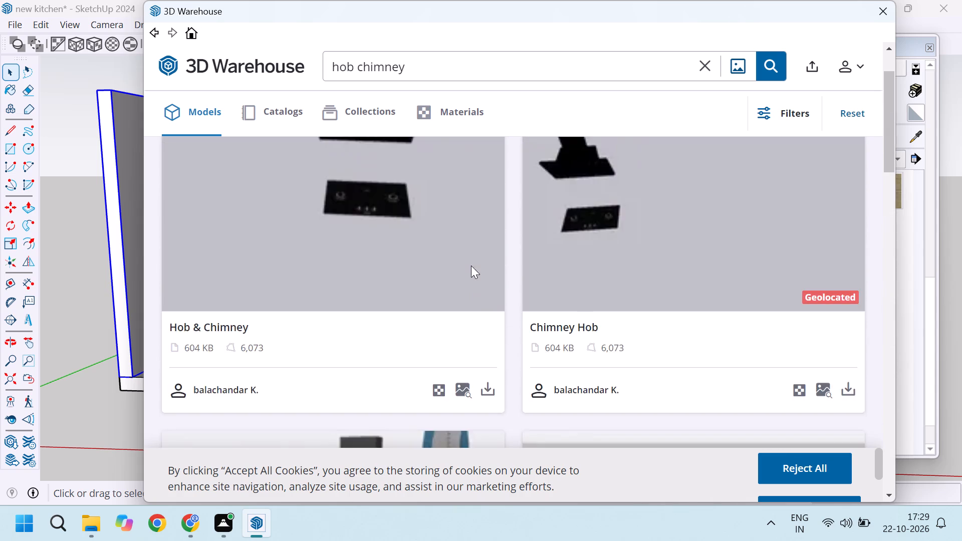
scroll(471, 265, down, 4)
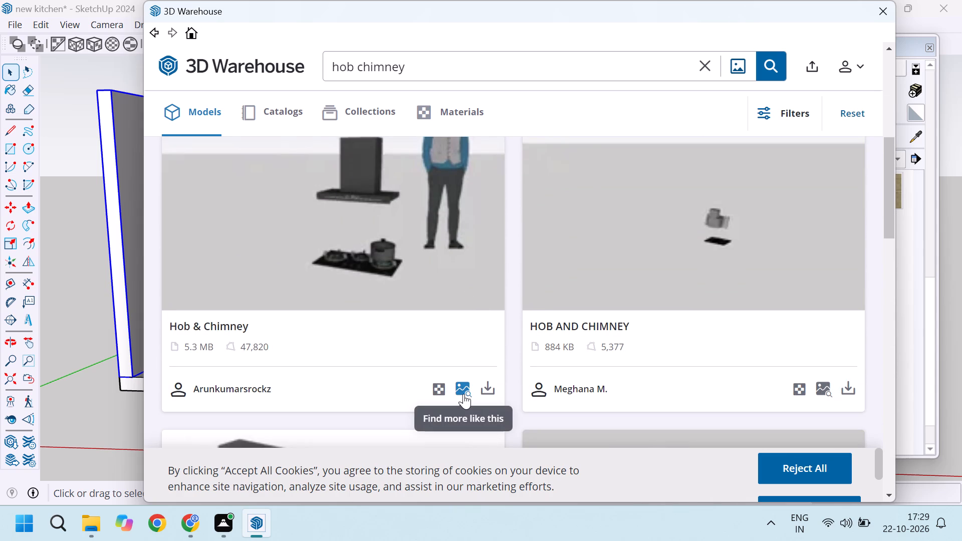
click(463, 394)
Compare the similar models and load the Lampblack machine hob-and-chimney set directly into the kitchen model.
scroll(527, 304, up, 13)
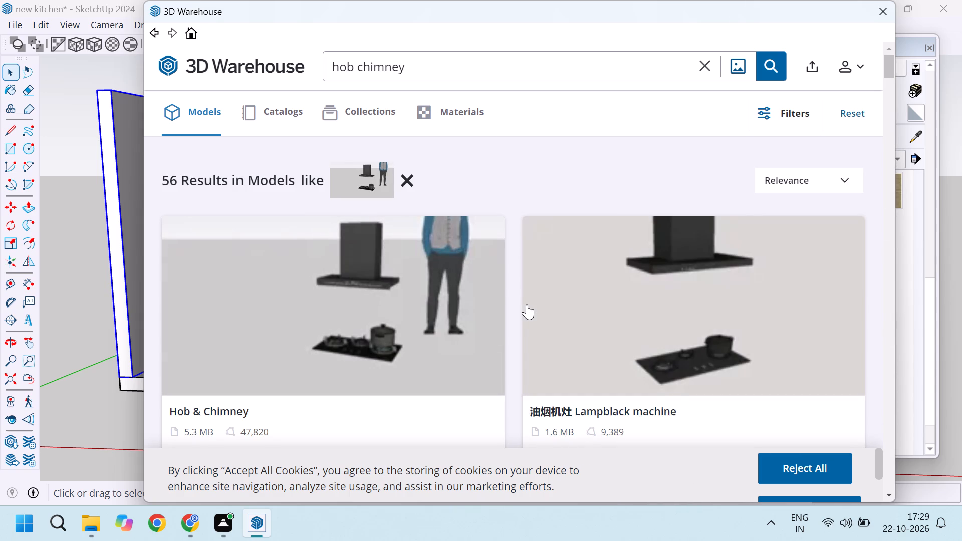
scroll(527, 304, down, 1)
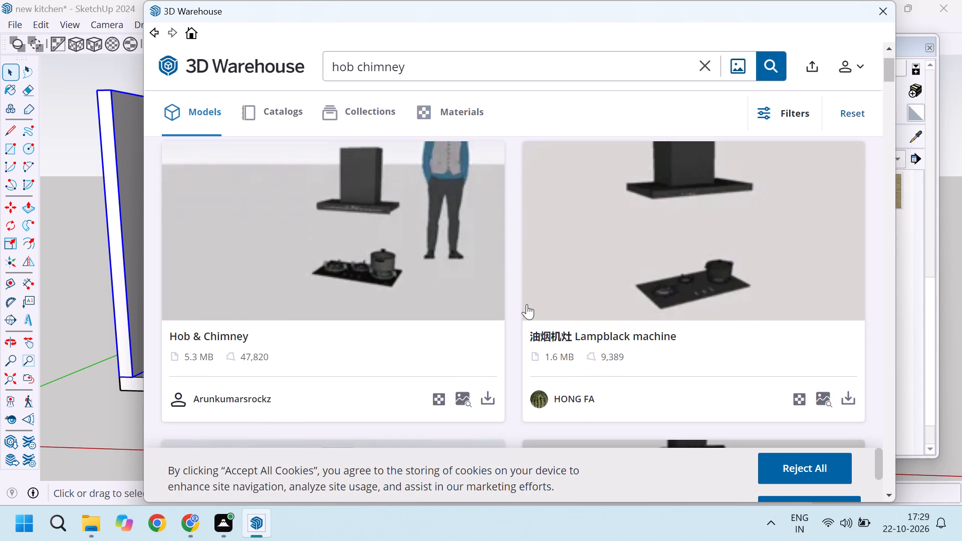
scroll(527, 304, down, 3)
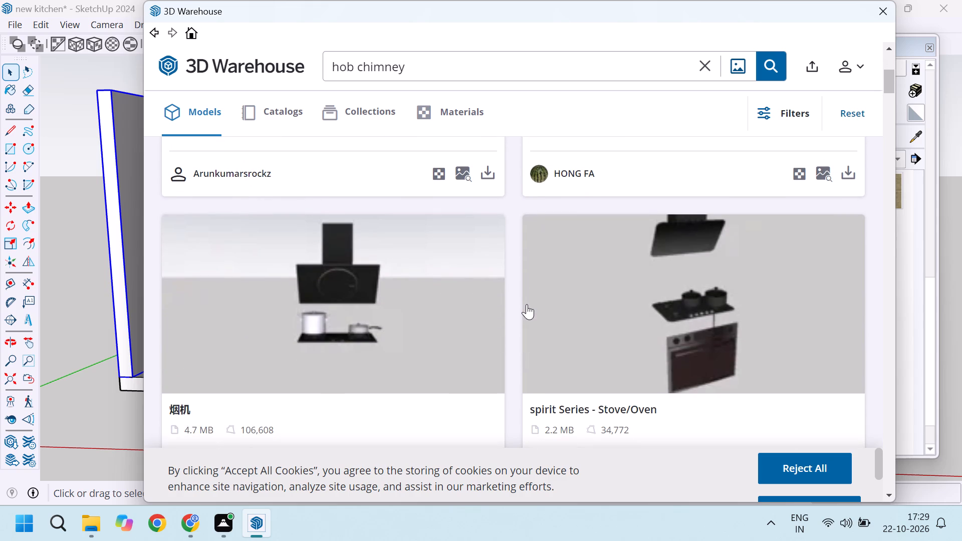
scroll(527, 304, up, 3)
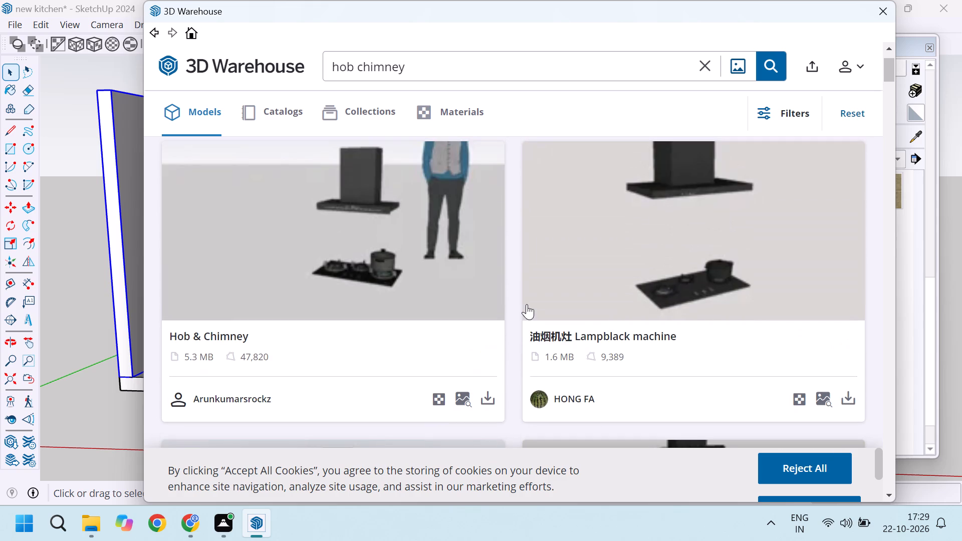
click(847, 396)
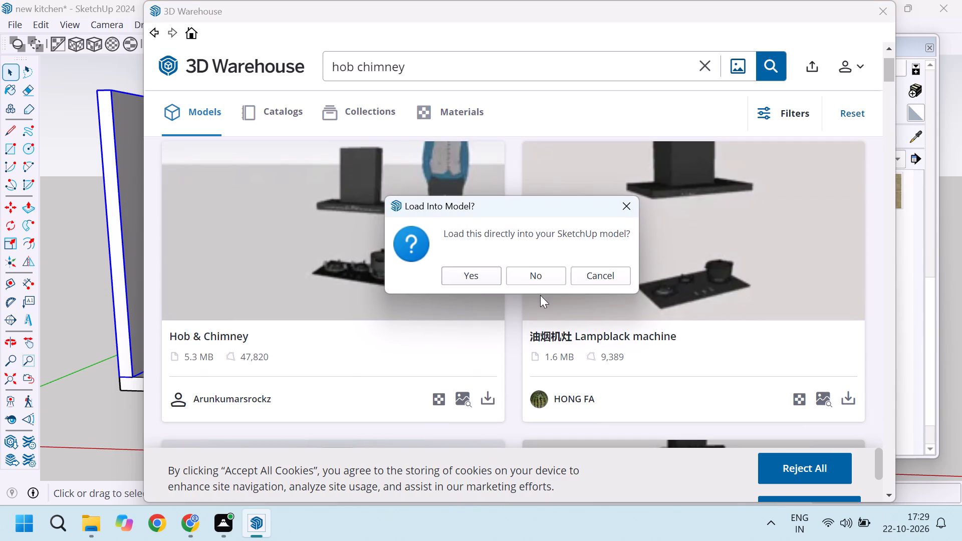
click(487, 278)
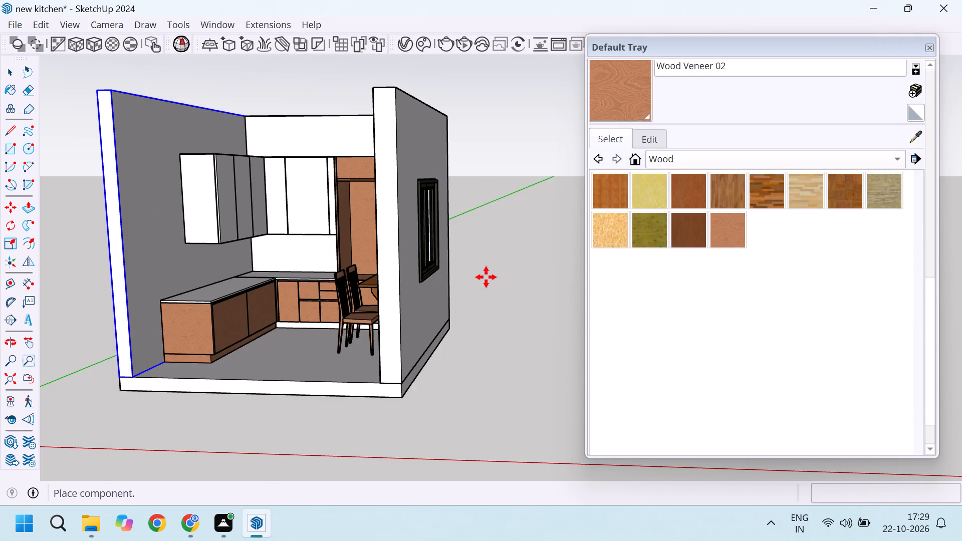
Place the hob-and-chimney component on the open ground outside the kitchen, beside the window wall.
scroll(486, 277, down, 8)
scroll(450, 261, up, 4)
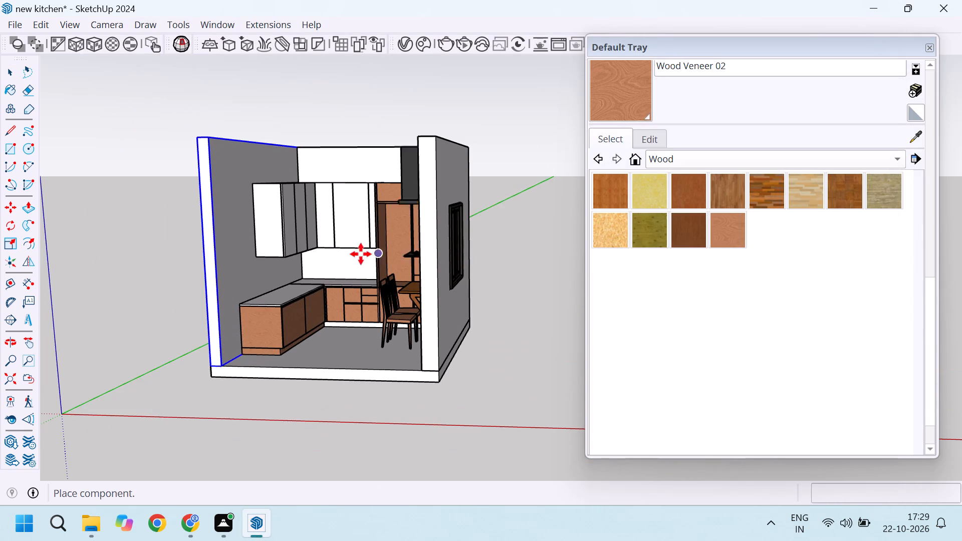
scroll(341, 251, up, 9)
scroll(377, 314, up, 6)
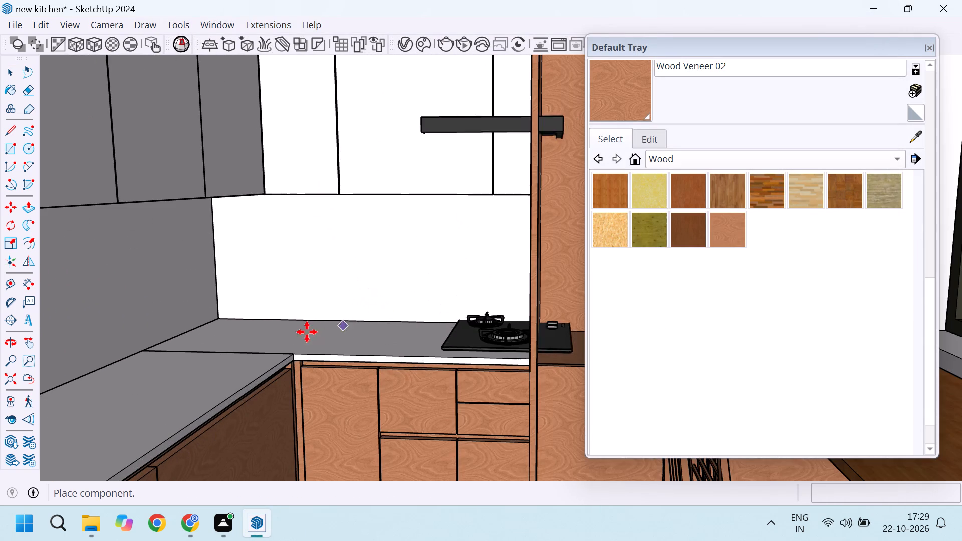
scroll(237, 310, down, 6)
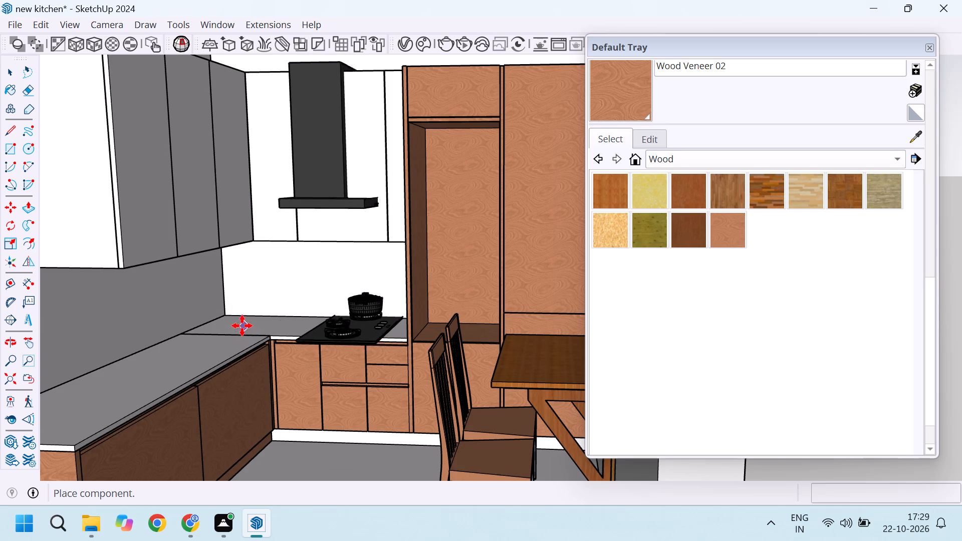
scroll(250, 322, up, 6)
scroll(189, 349, down, 12)
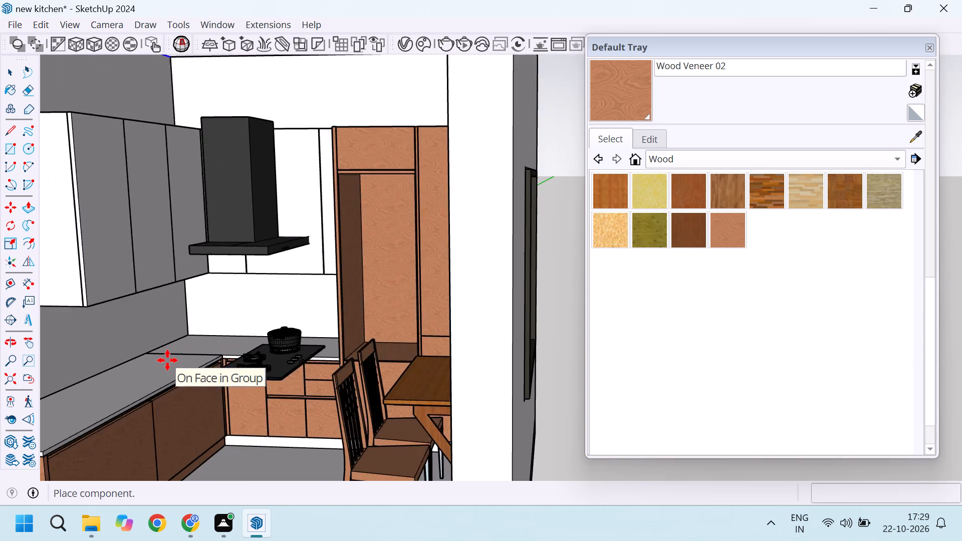
scroll(167, 360, down, 8)
click(404, 367)
Rotate the hob-and-chimney set a quarter turn about the vertical axis so its controls face the kitchen's open front.
scroll(449, 364, up, 5)
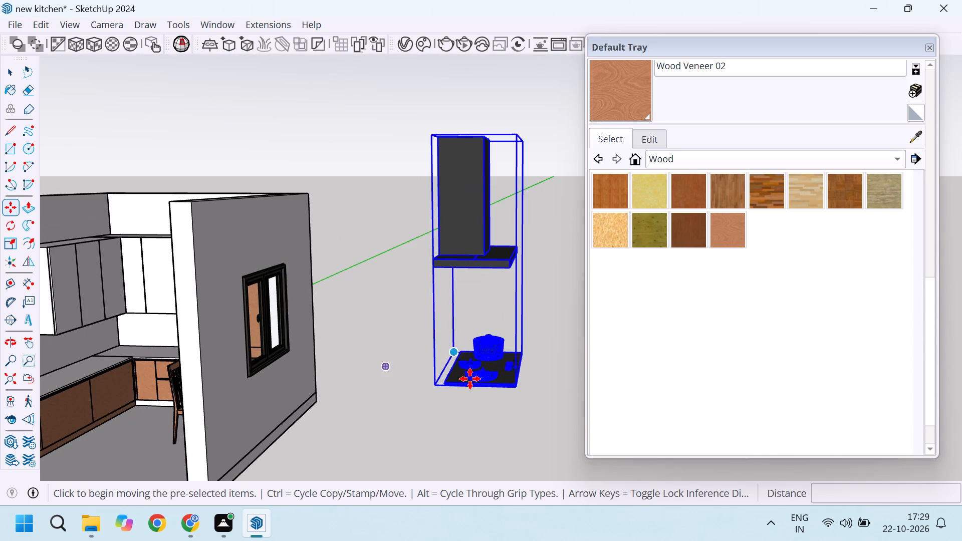
scroll(470, 380, up, 5)
scroll(359, 396, down, 10)
middle_drag(442, 252, 377, 391)
scroll(377, 392, up, 4)
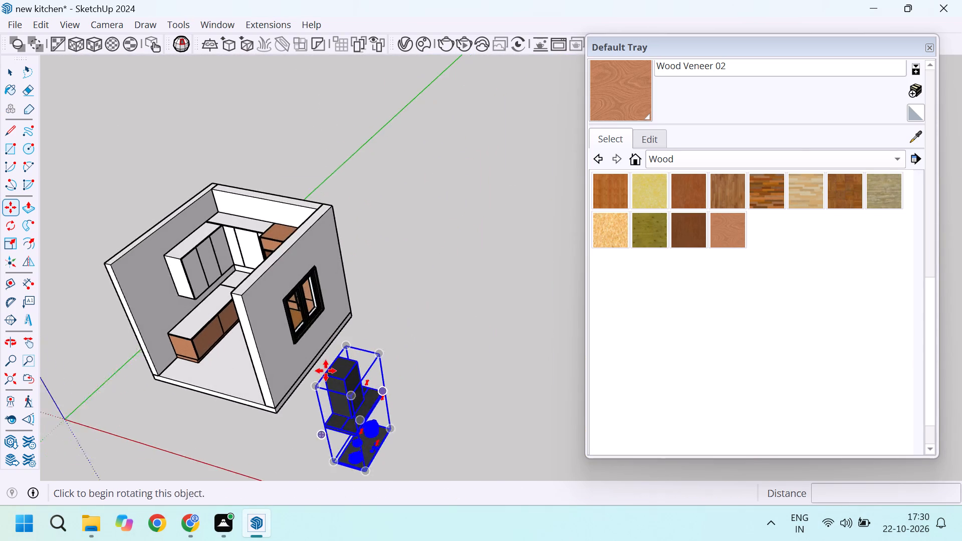
scroll(326, 371, up, 7)
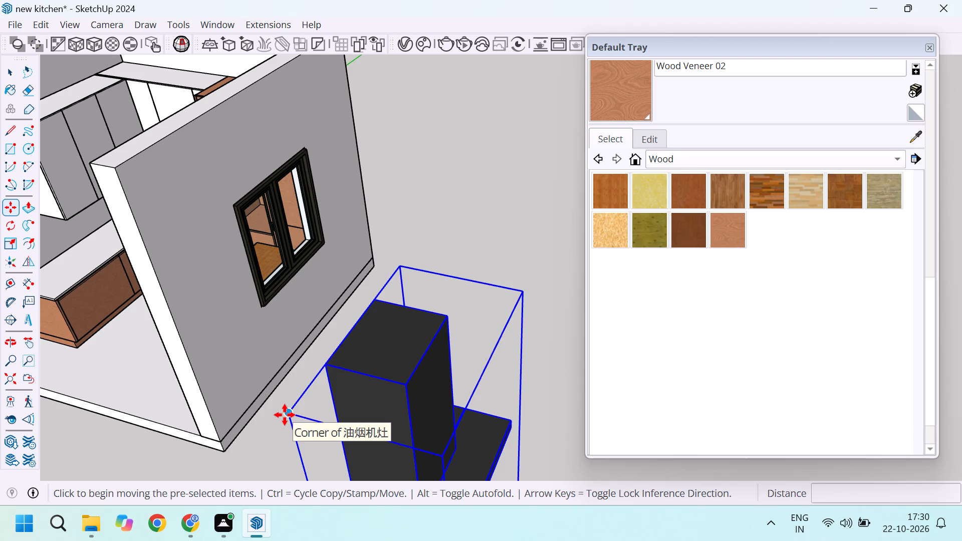
key(q)
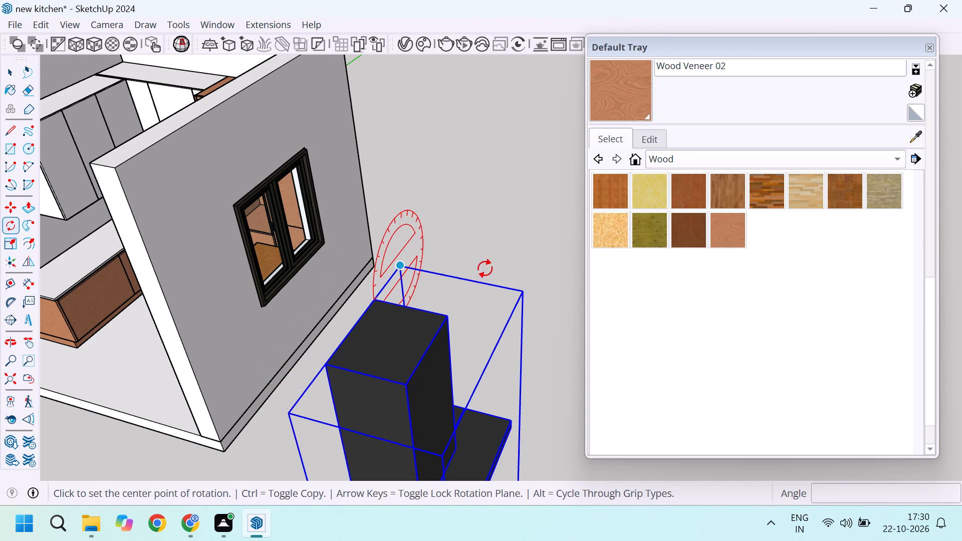
key(Up)
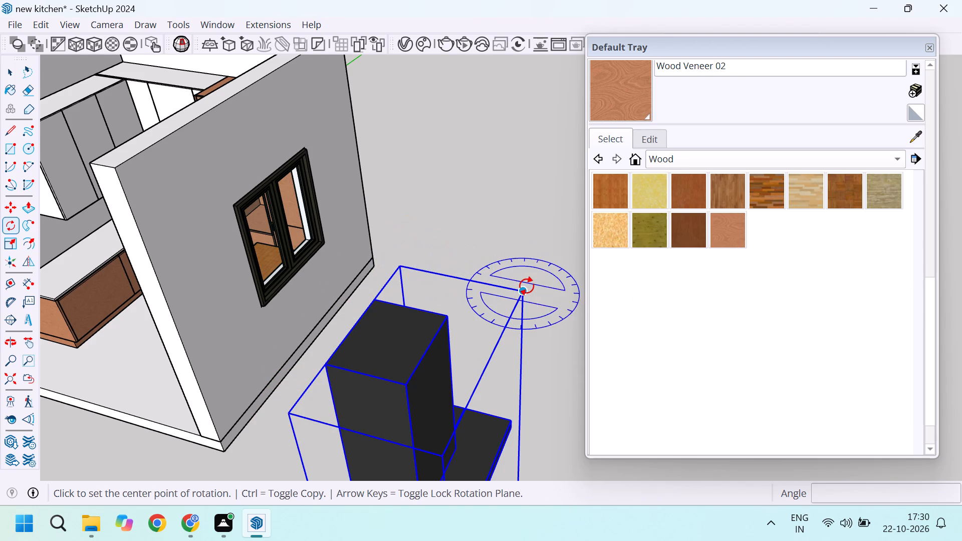
click(527, 286)
click(558, 207)
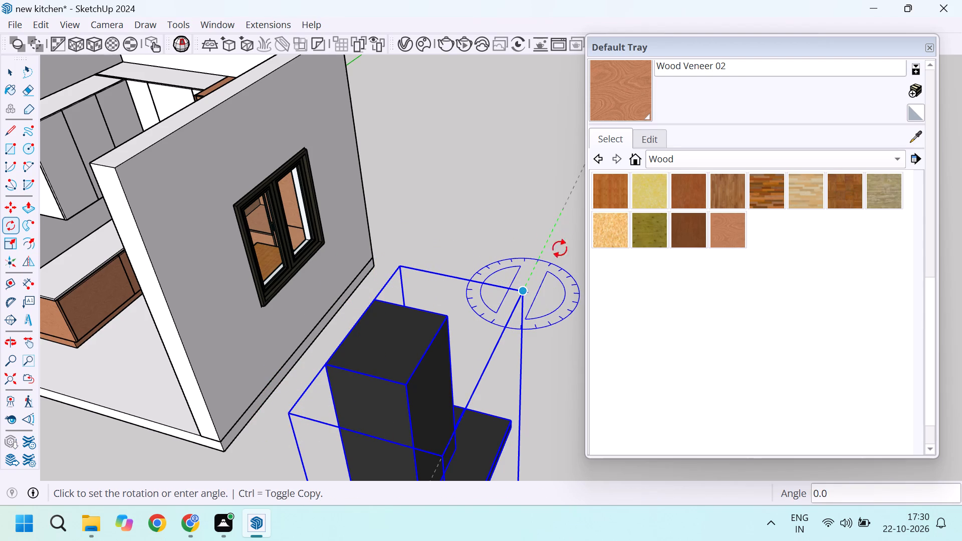
scroll(555, 293, down, 5)
click(555, 293)
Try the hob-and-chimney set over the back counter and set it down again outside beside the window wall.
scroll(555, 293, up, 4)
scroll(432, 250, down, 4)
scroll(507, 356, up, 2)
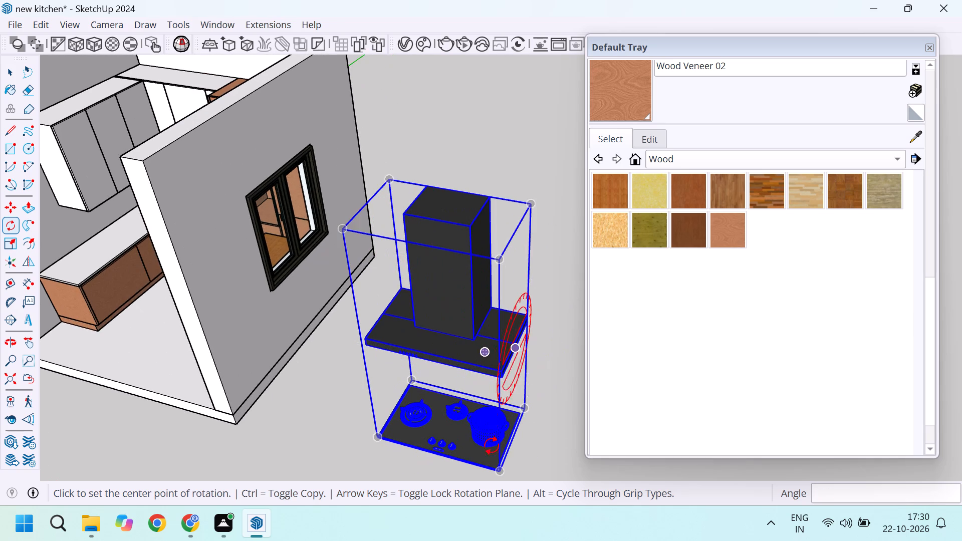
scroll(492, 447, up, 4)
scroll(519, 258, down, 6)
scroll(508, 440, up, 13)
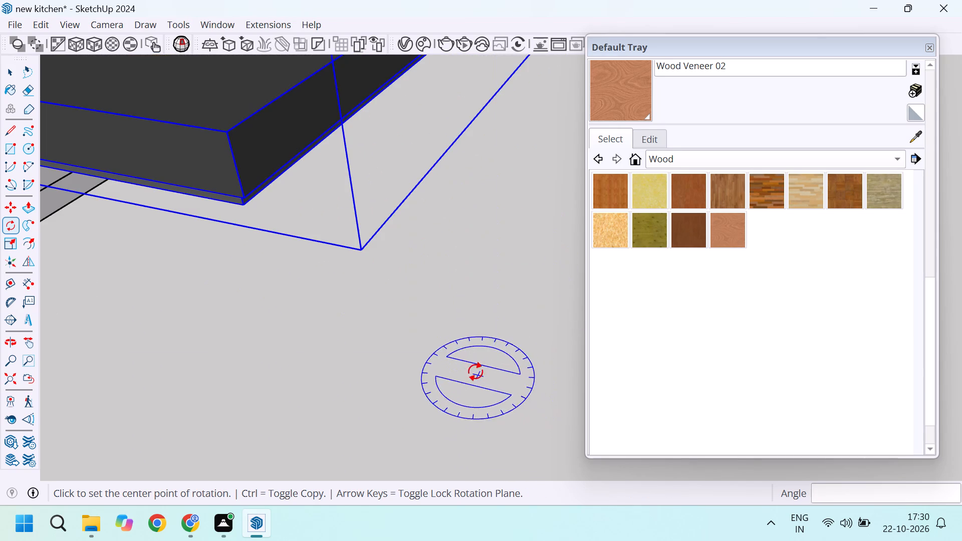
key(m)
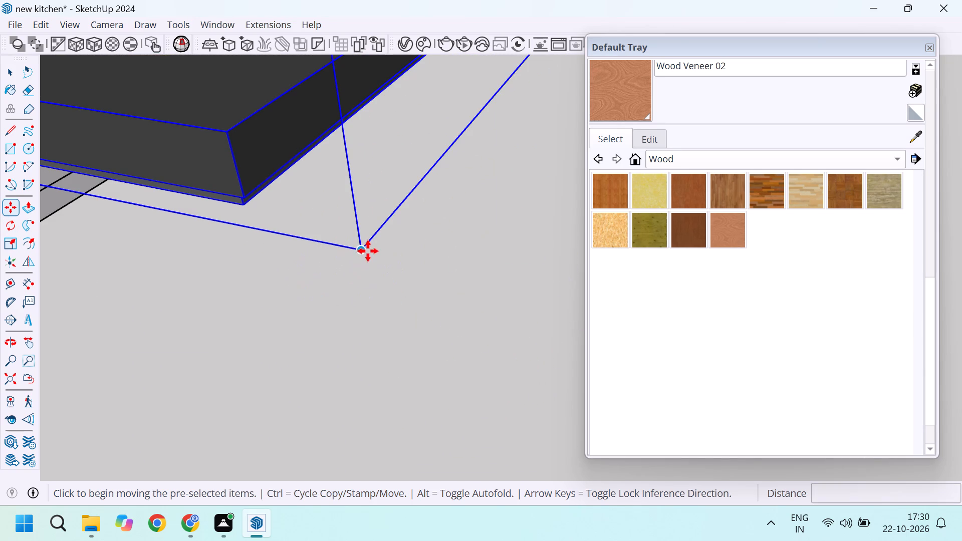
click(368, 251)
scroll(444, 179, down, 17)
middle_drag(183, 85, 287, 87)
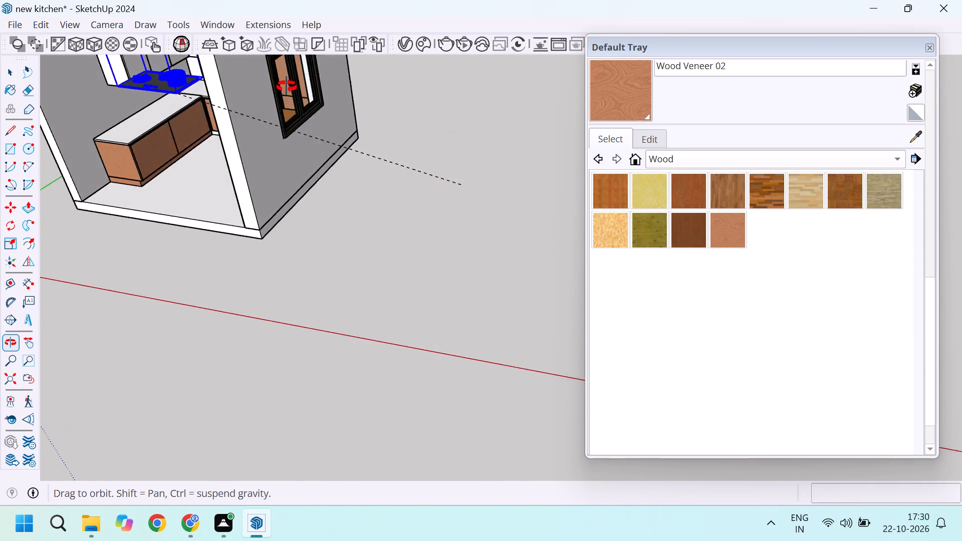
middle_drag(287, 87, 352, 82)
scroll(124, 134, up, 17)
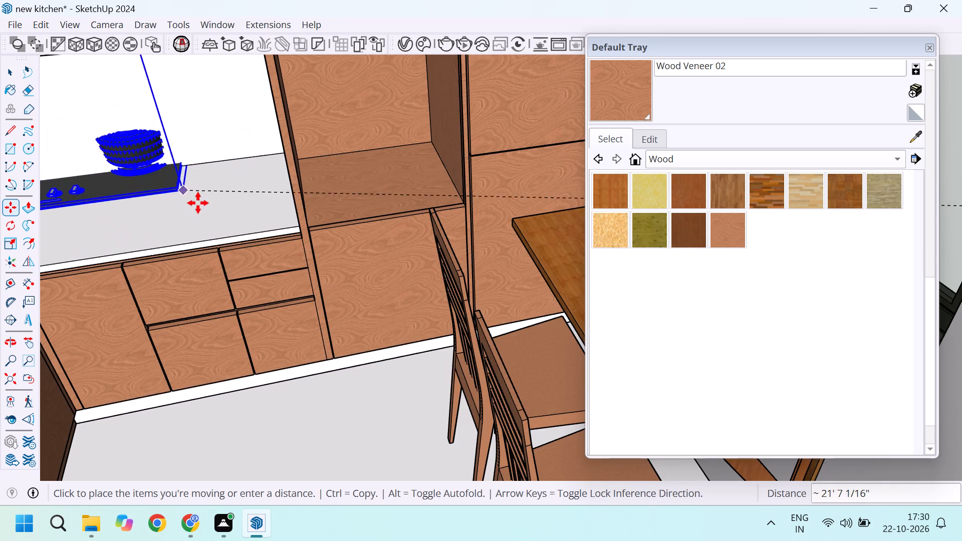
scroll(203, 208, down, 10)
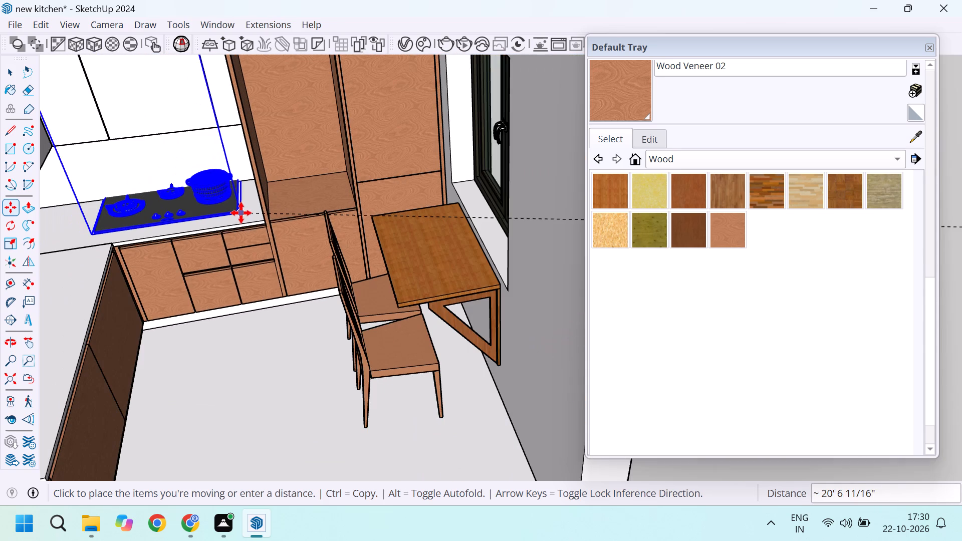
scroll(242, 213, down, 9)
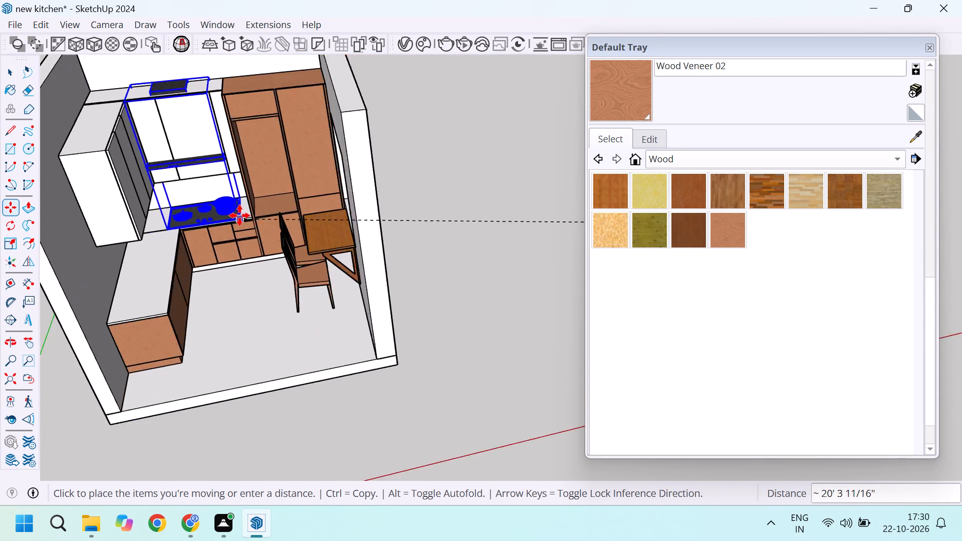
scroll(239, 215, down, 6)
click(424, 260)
Scale the hob-and-chimney set's depth along the green axis to 2'.
scroll(419, 259, up, 9)
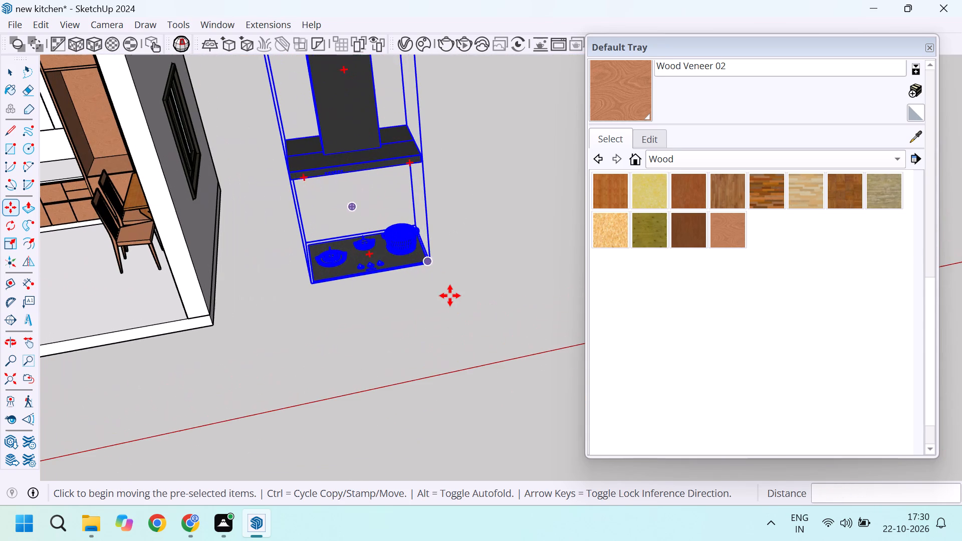
key(s)
scroll(449, 297, down, 3)
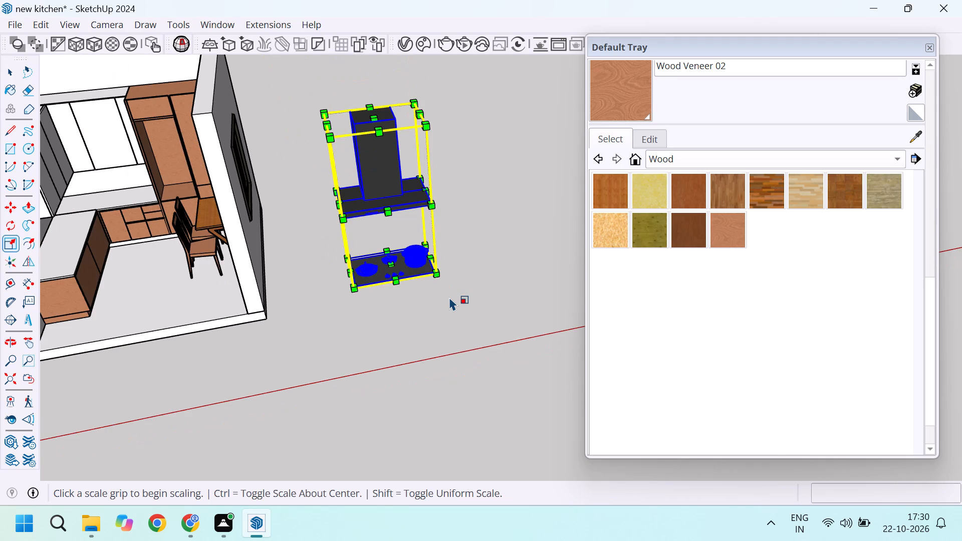
scroll(390, 124, up, 3)
scroll(320, 89, up, 3)
scroll(366, 271, down, 5)
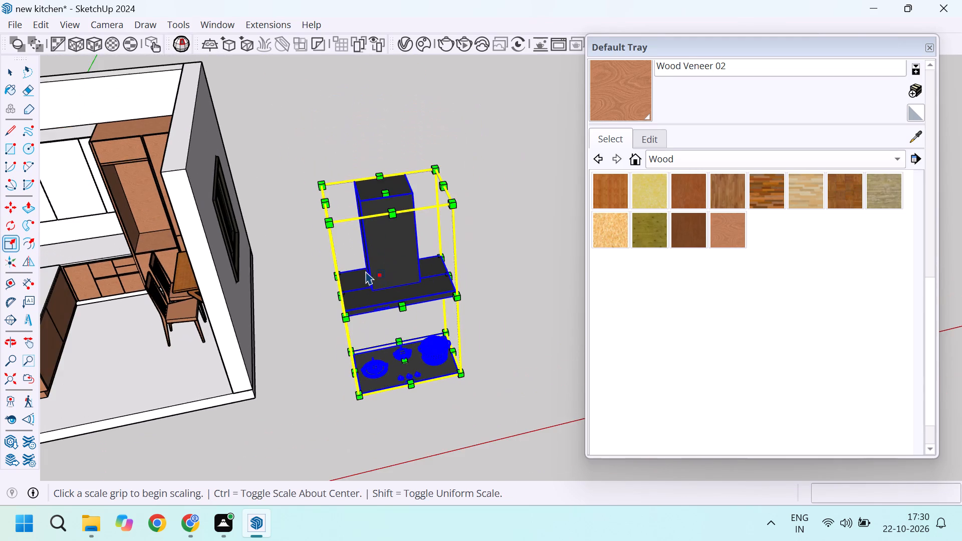
scroll(406, 360, up, 4)
scroll(352, 269, up, 3)
scroll(329, 326, down, 4)
scroll(321, 376, up, 2)
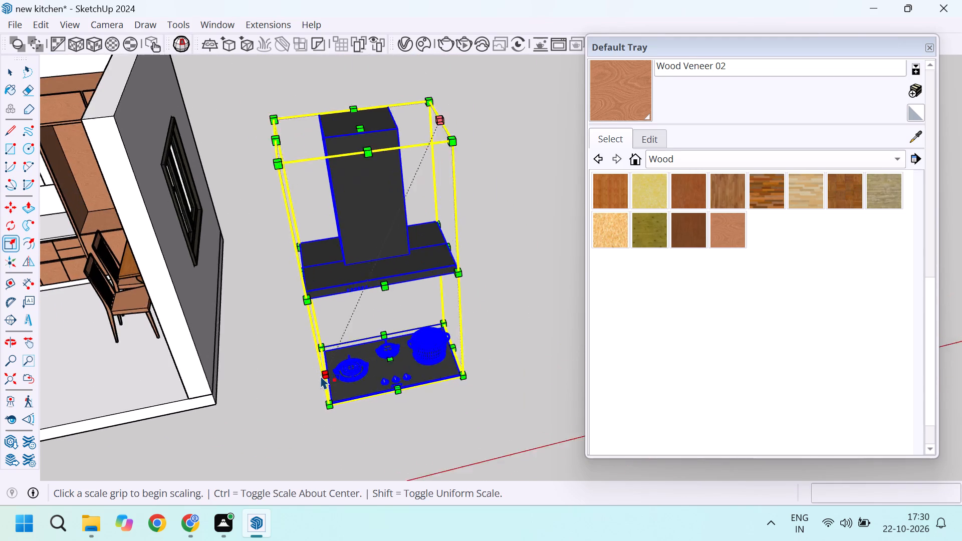
scroll(321, 376, up, 2)
scroll(329, 372, down, 5)
middle_drag(290, 300, 411, 281)
scroll(455, 283, down, 3)
scroll(488, 271, up, 2)
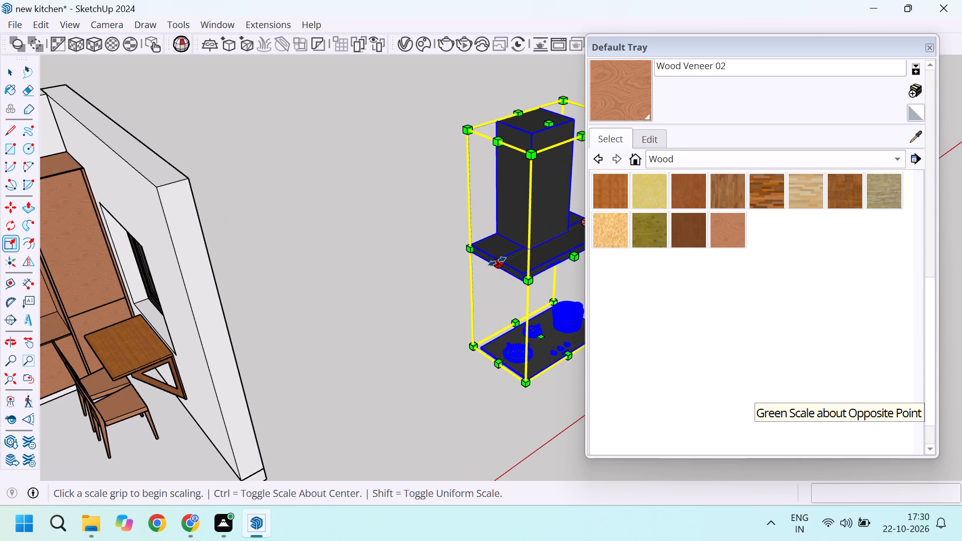
click(497, 261)
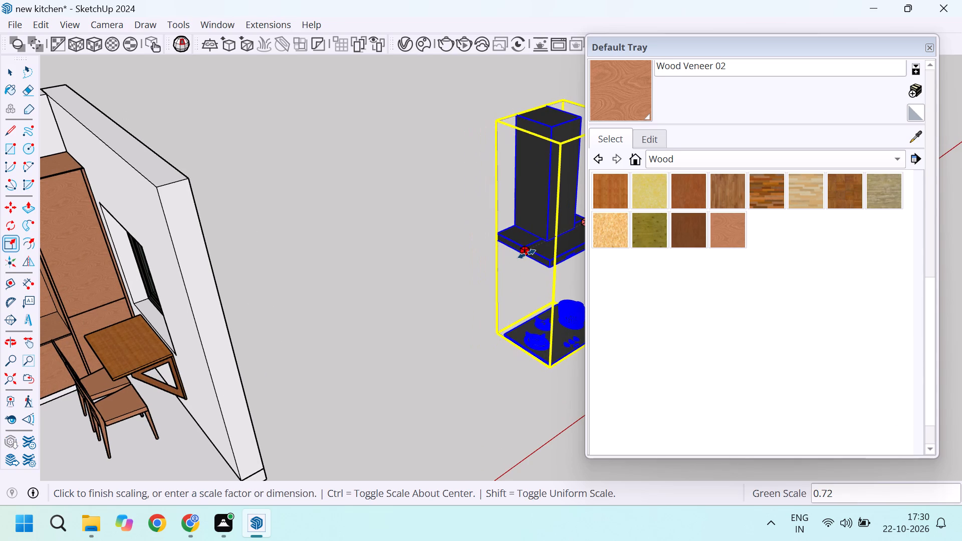
text(2')
key(Return)
key(space)
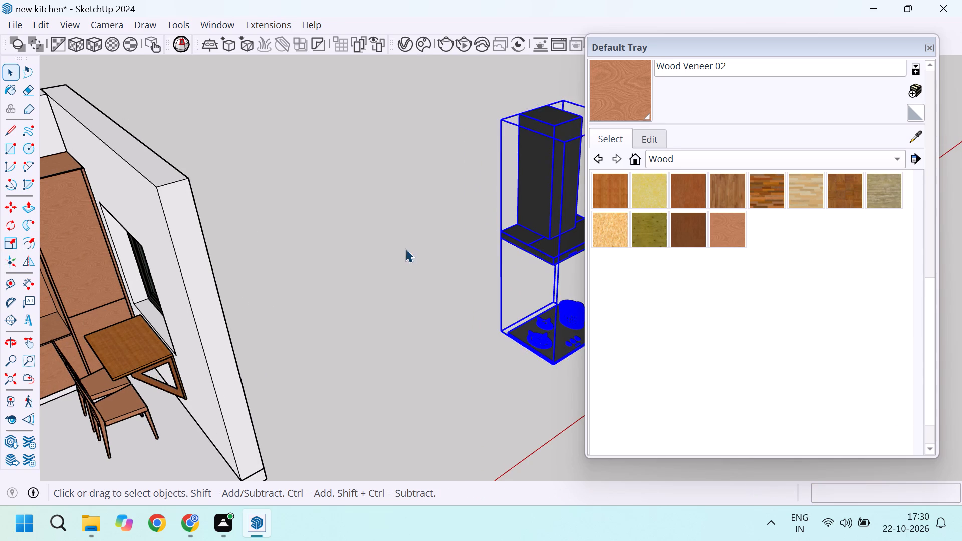
Move the hob-and-chimney set by the hob's bottom front corner onto the back counter's front edge, beside the tall cabinets.
scroll(390, 241, down, 8)
middle_drag(522, 303, 440, 286)
scroll(454, 283, up, 12)
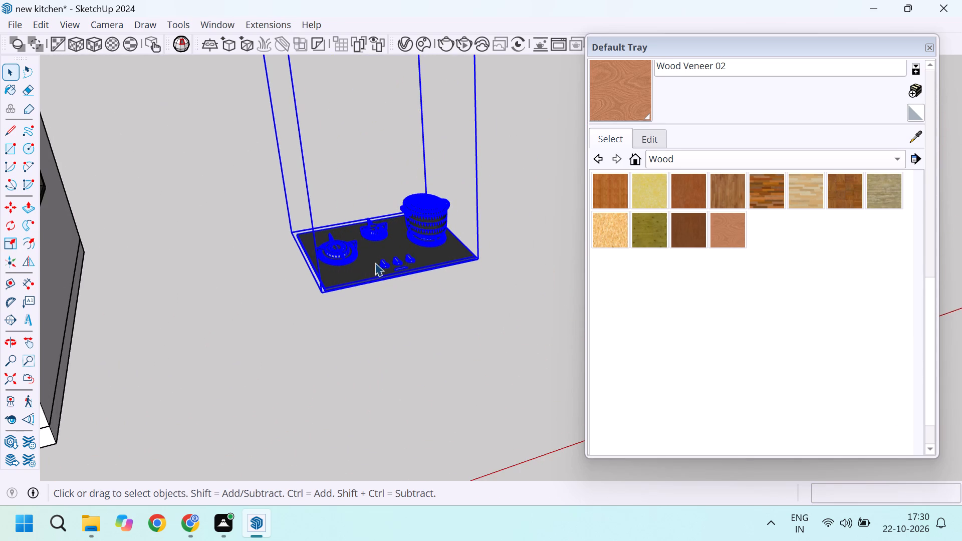
scroll(350, 286, down, 4)
scroll(308, 262, down, 5)
middle_drag(336, 285, 371, 308)
scroll(363, 310, up, 6)
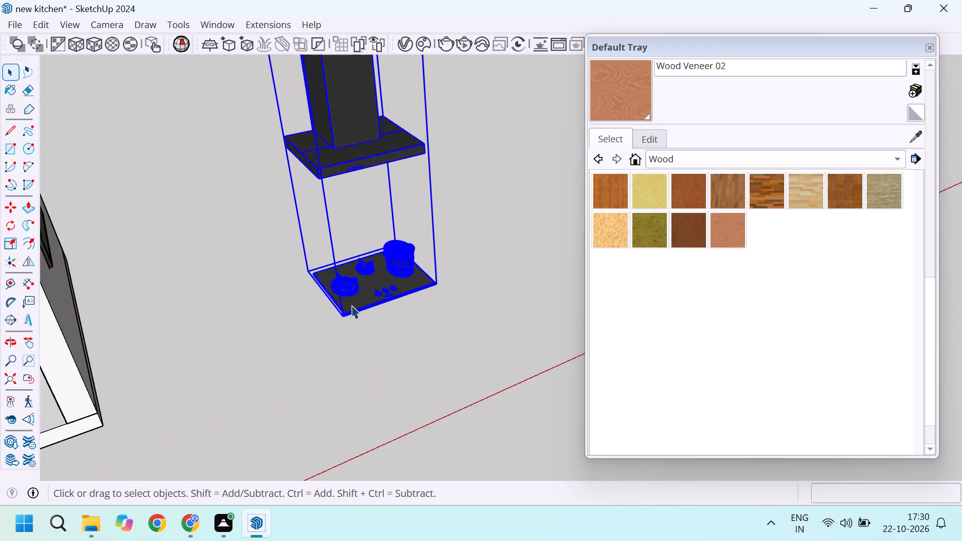
scroll(351, 305, up, 4)
scroll(388, 343, up, 4)
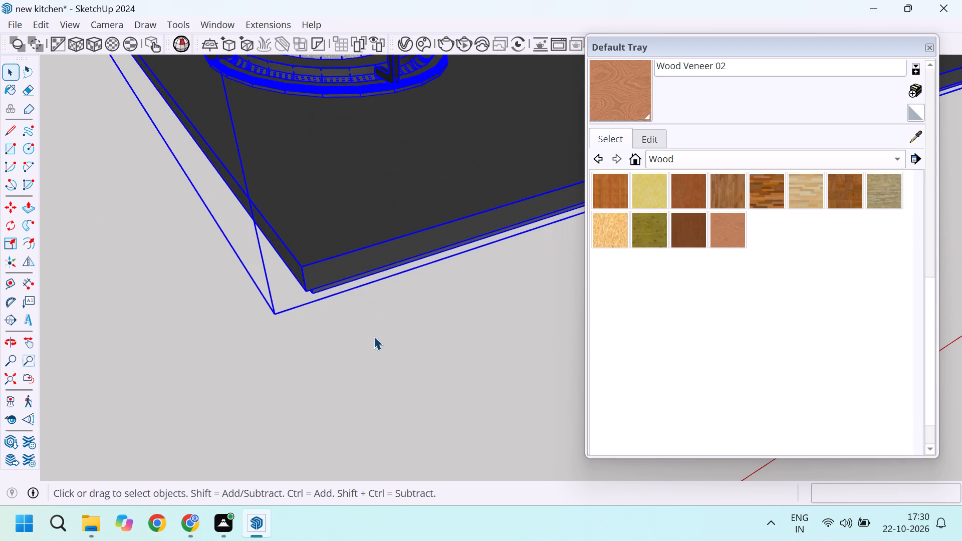
key(m)
click(270, 310)
scroll(348, 179, down, 6)
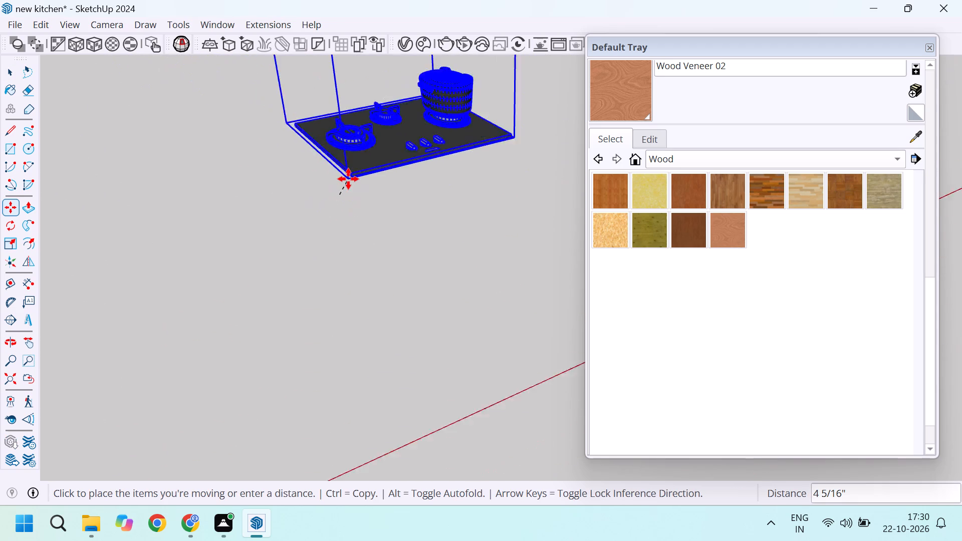
scroll(348, 179, down, 12)
scroll(503, 158, down, 7)
scroll(128, 140, up, 4)
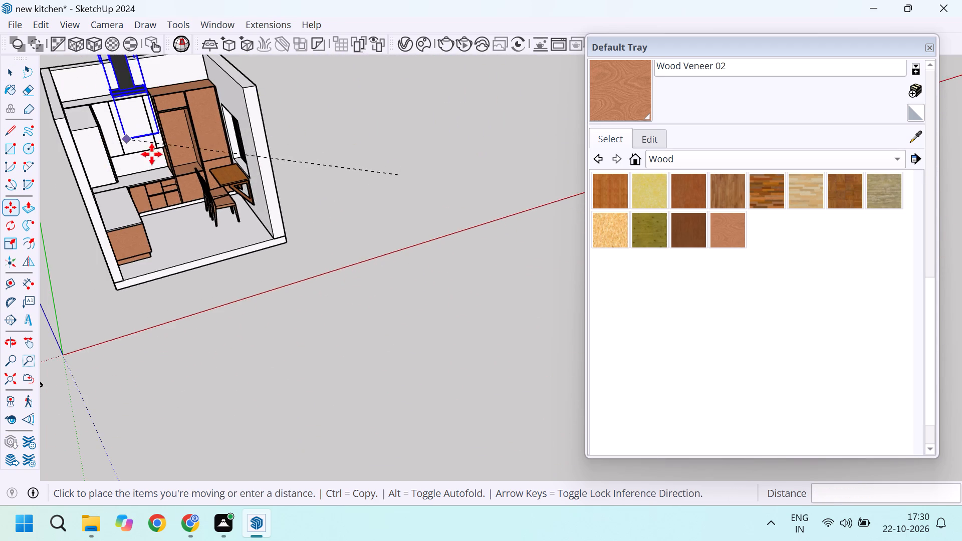
scroll(152, 154, up, 6)
scroll(108, 190, up, 6)
scroll(155, 190, up, 9)
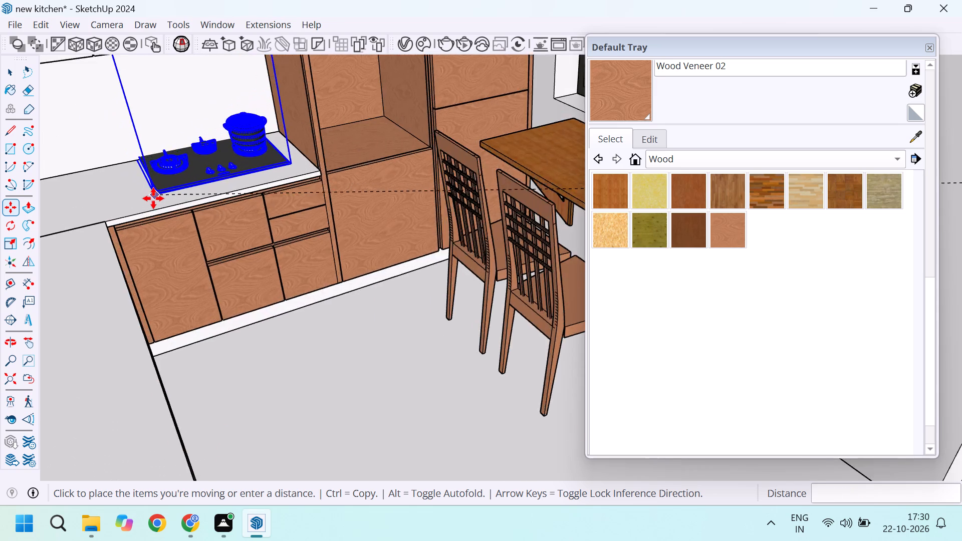
scroll(153, 198, up, 2)
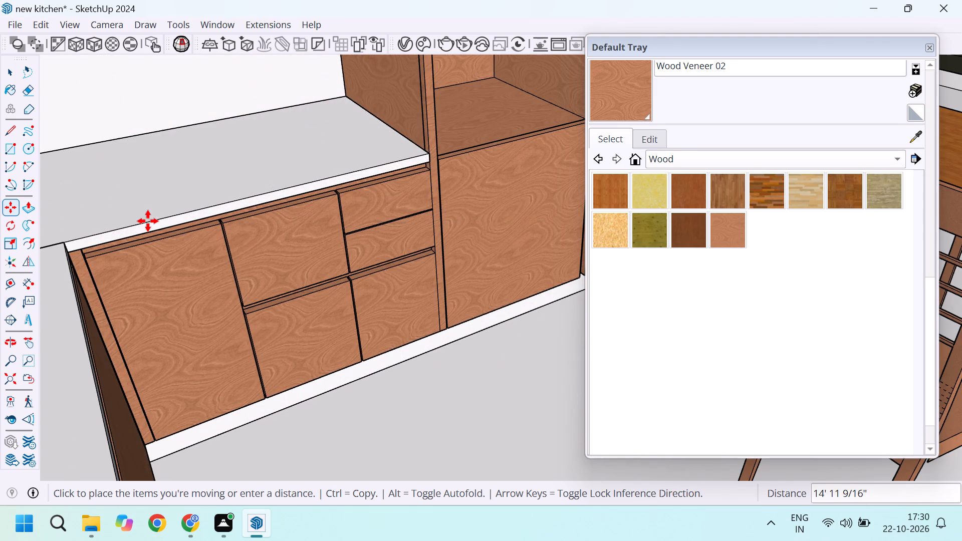
scroll(148, 221, up, 5)
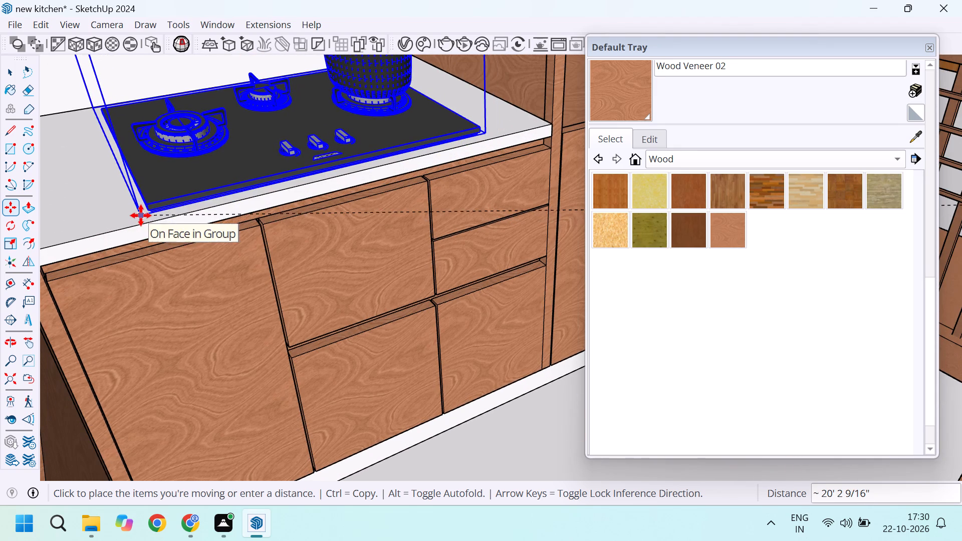
click(140, 223)
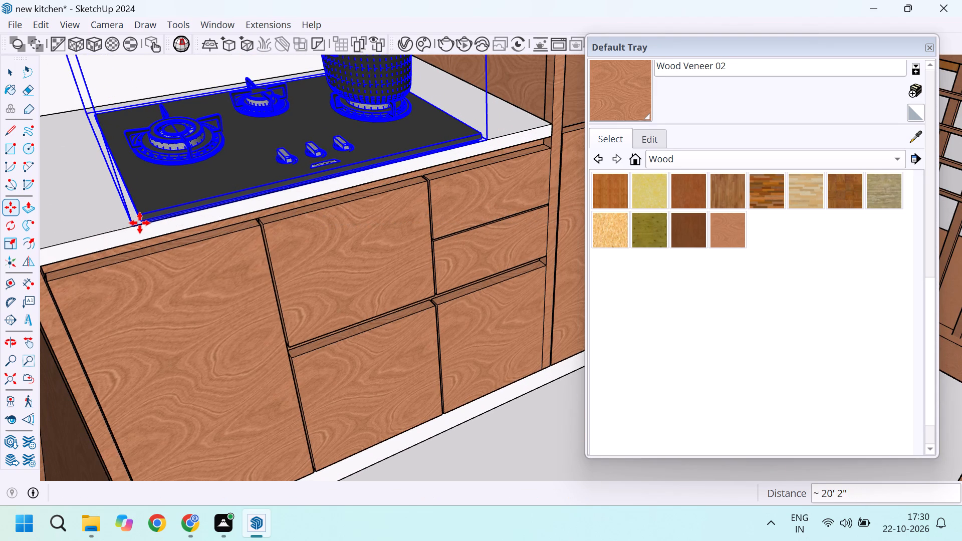
Shift the hob-and-chimney set about 2 9/16" back from the counter's front edge toward the wall.
click(130, 227)
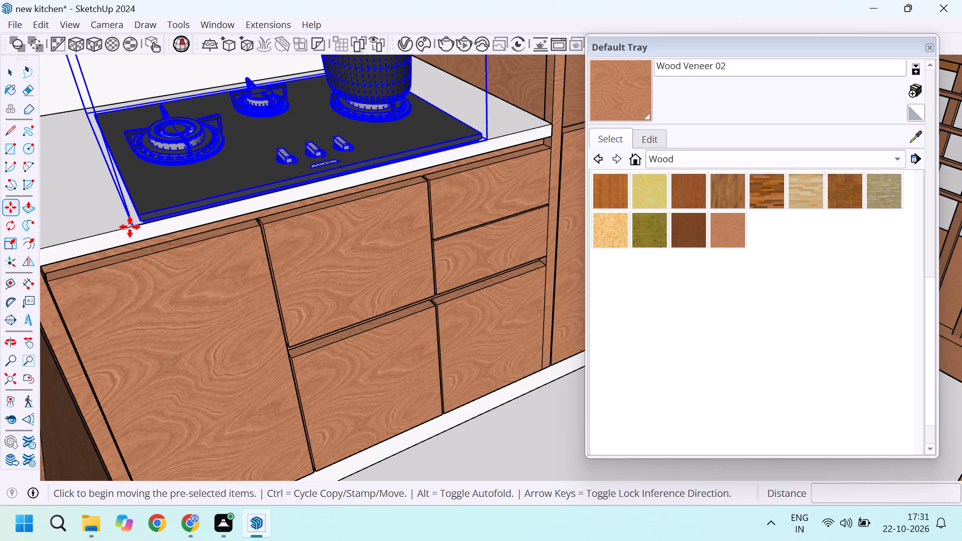
click(123, 210)
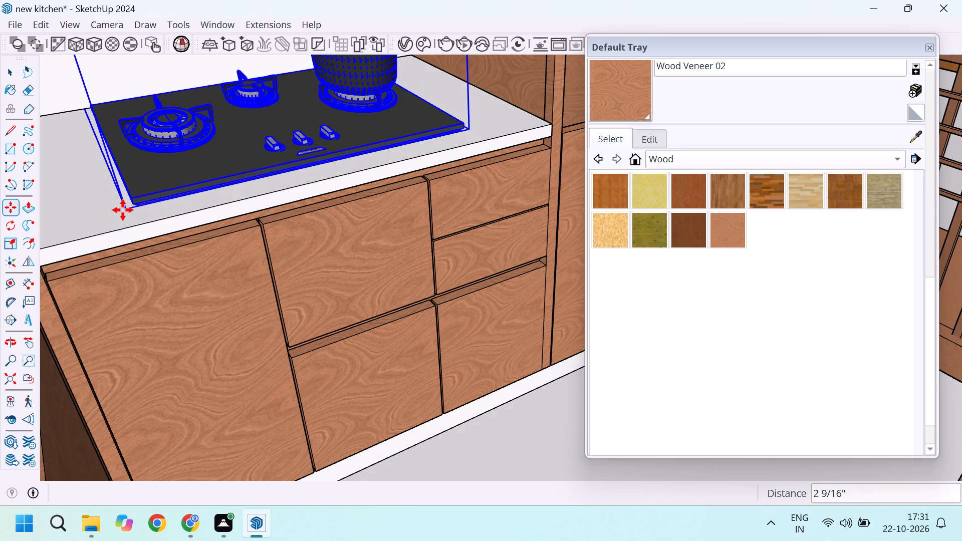
Examine how the hob's back corner sits on the counter against the wall.
scroll(123, 210, down, 20)
scroll(123, 210, down, 3)
scroll(166, 95, up, 9)
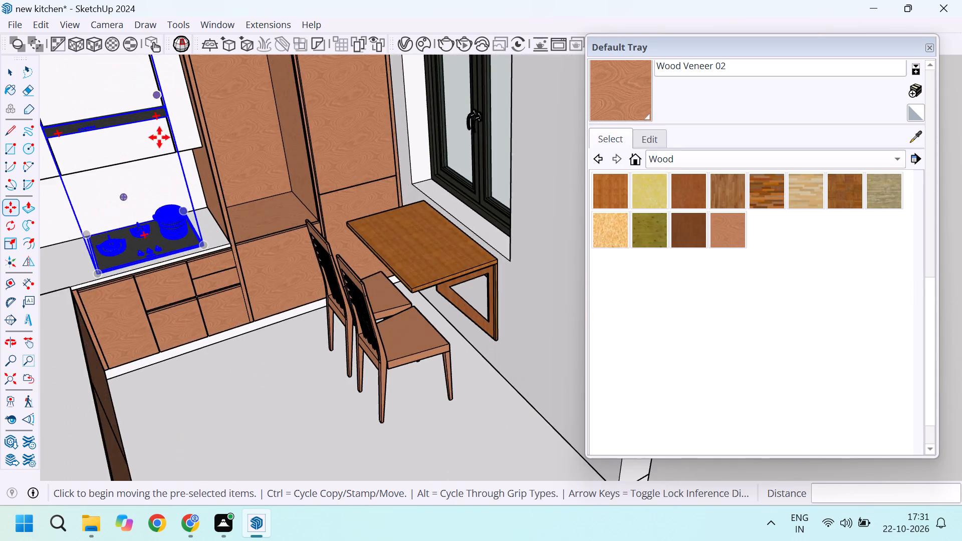
scroll(229, 184, down, 10)
middle_drag(124, 172, 143, 122)
scroll(139, 168, up, 2)
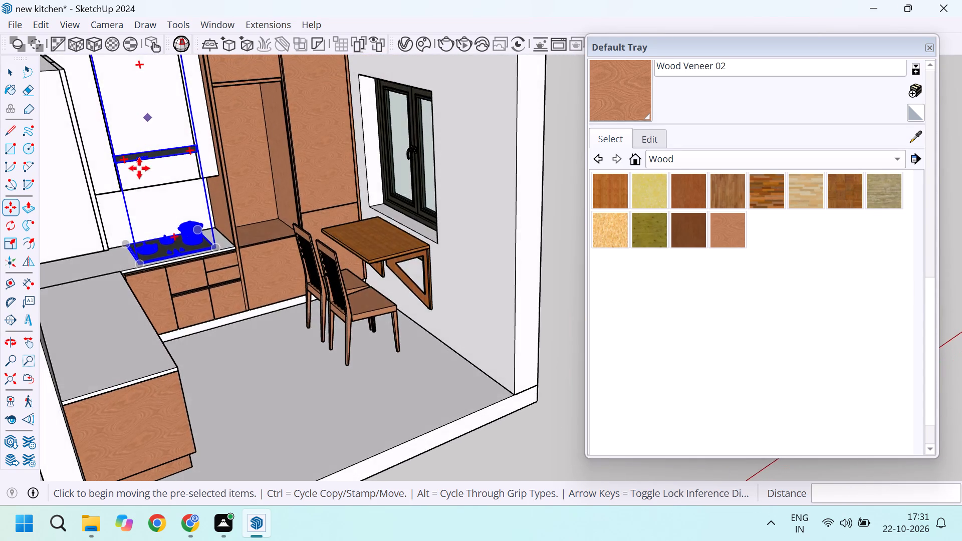
scroll(139, 168, up, 9)
middle_drag(119, 244, 160, 214)
scroll(108, 305, up, 9)
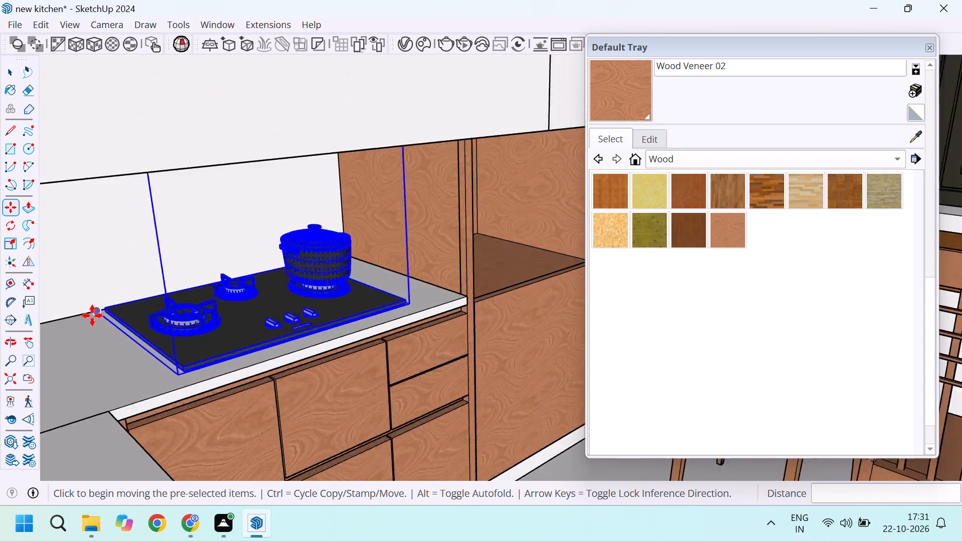
scroll(92, 316, up, 16)
scroll(108, 313, up, 5)
scroll(104, 302, down, 11)
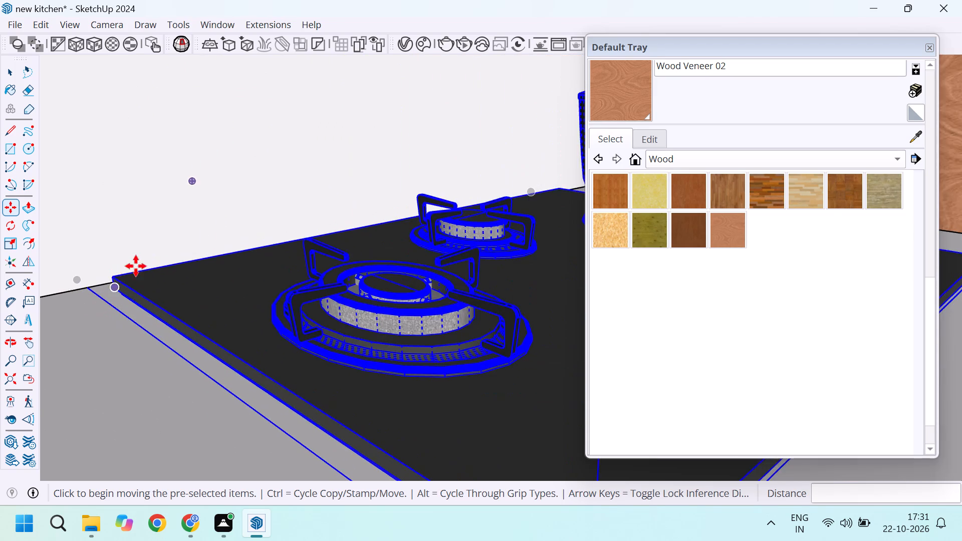
scroll(136, 266, down, 9)
scroll(185, 388, down, 20)
scroll(185, 388, down, 3)
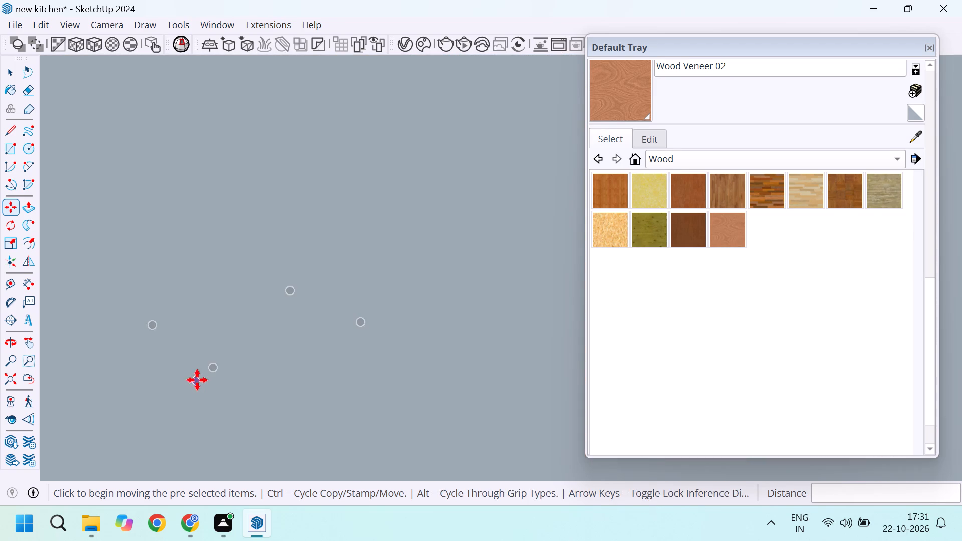
scroll(197, 380, down, 16)
Lower the hob-and-chimney set by the hob's bottom front corner about 3/16" along the blue axis onto the countertop.
click(8, 372)
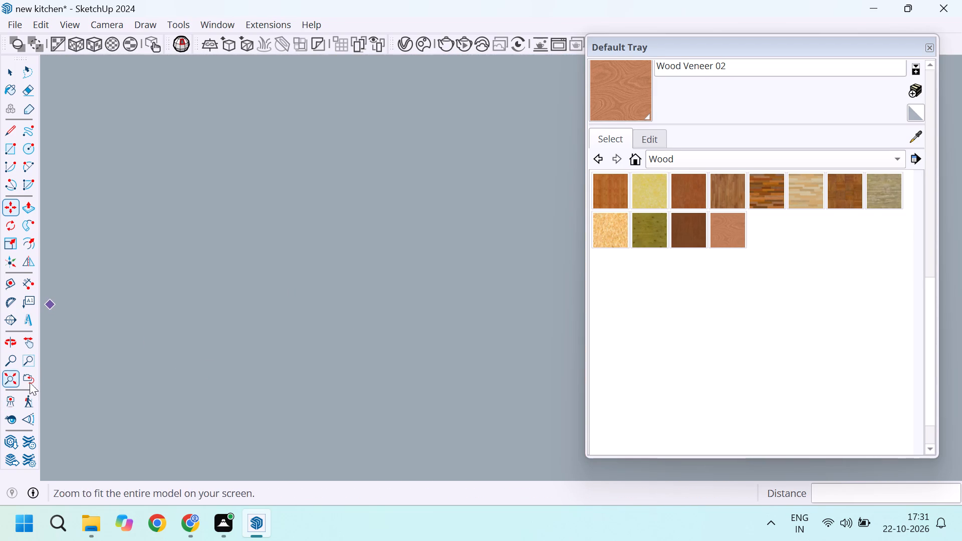
scroll(147, 388, down, 11)
scroll(239, 238, up, 6)
middle_drag(326, 185, 215, 296)
scroll(317, 165, up, 2)
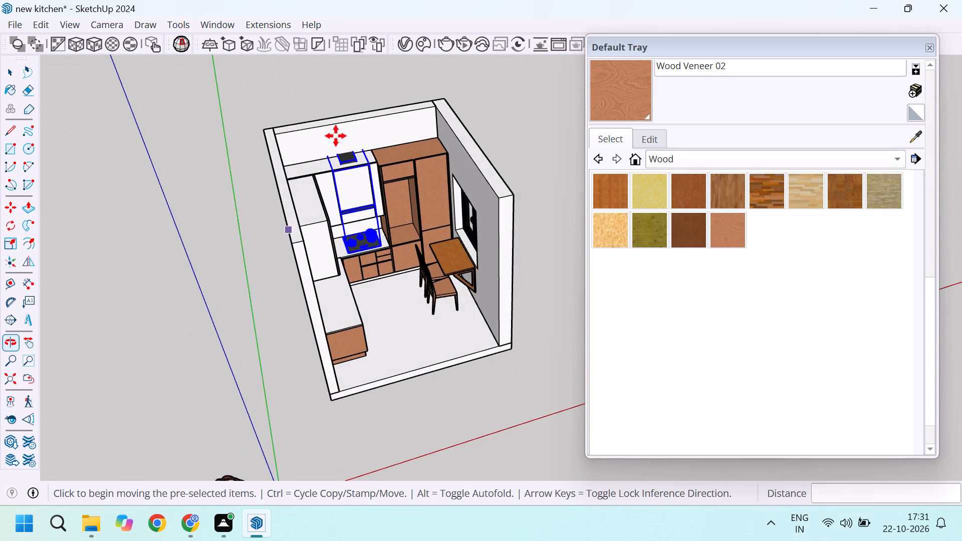
scroll(336, 136, up, 19)
scroll(402, 163, down, 5)
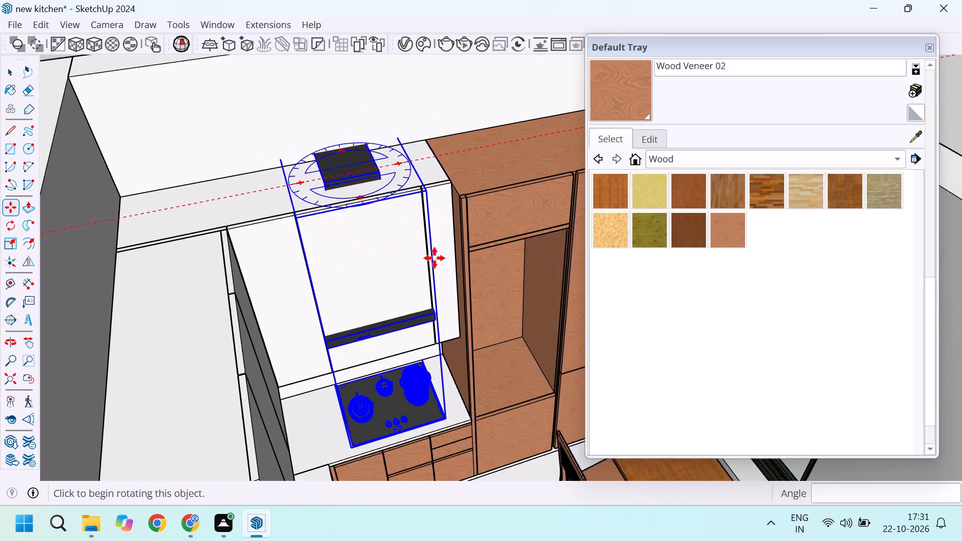
scroll(440, 366, up, 12)
middle_drag(440, 430, 410, 313)
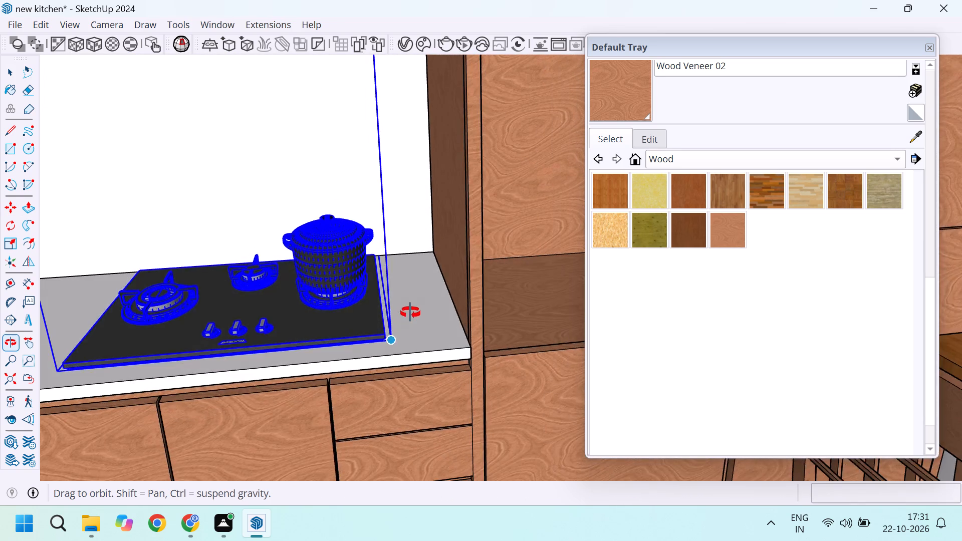
middle_drag(410, 313, 420, 288)
scroll(414, 289, up, 6)
scroll(409, 331, up, 9)
scroll(424, 276, up, 2)
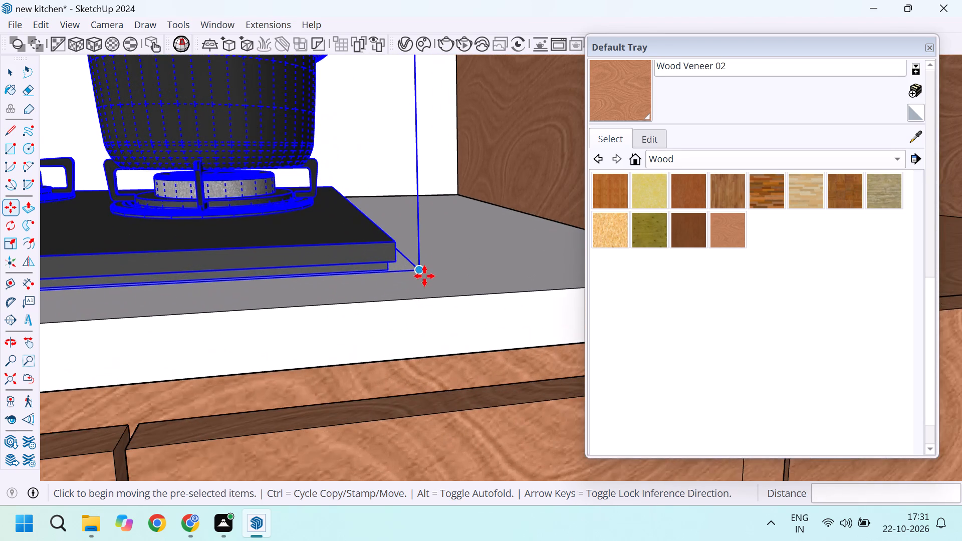
scroll(424, 276, up, 2)
click(419, 264)
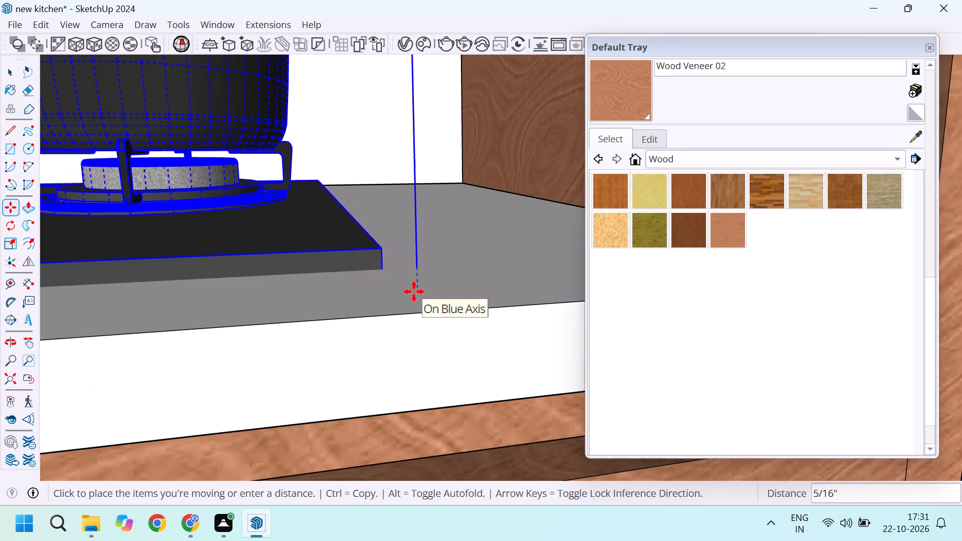
click(411, 282)
Examine how the chimney sits within the white upper cabinets and how the hob lines up below it.
scroll(253, 278, down, 2)
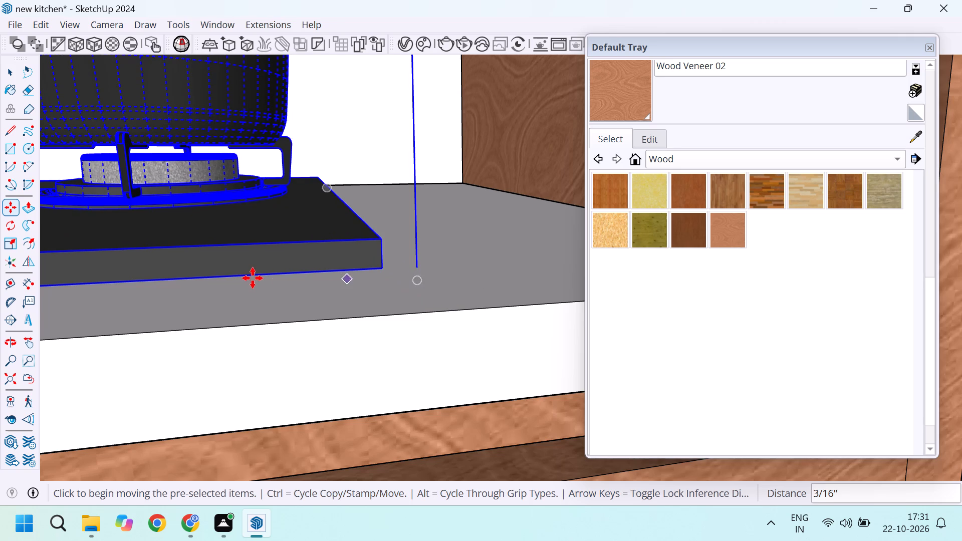
scroll(253, 278, down, 20)
scroll(253, 278, down, 20)
scroll(253, 278, down, 2)
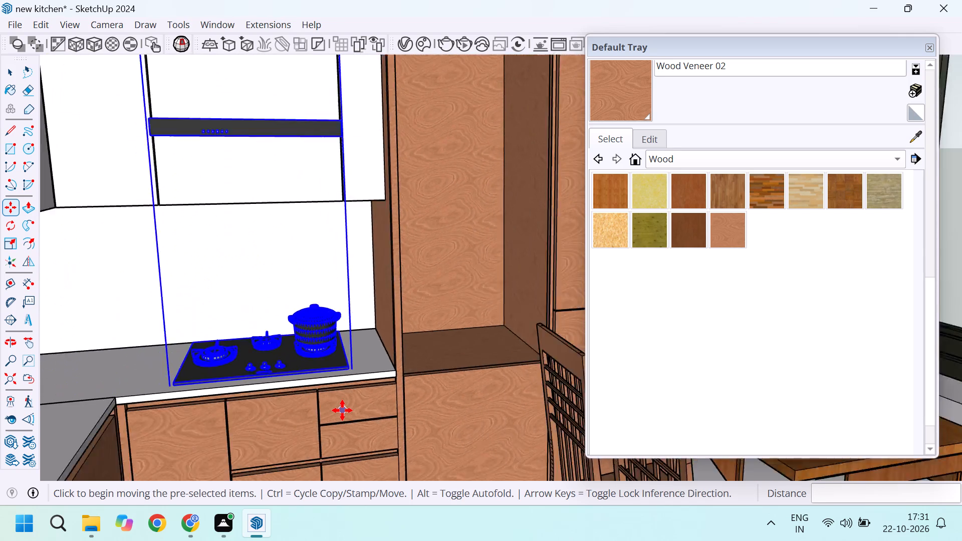
scroll(342, 410, down, 10)
scroll(317, 232, up, 15)
scroll(337, 281, up, 1)
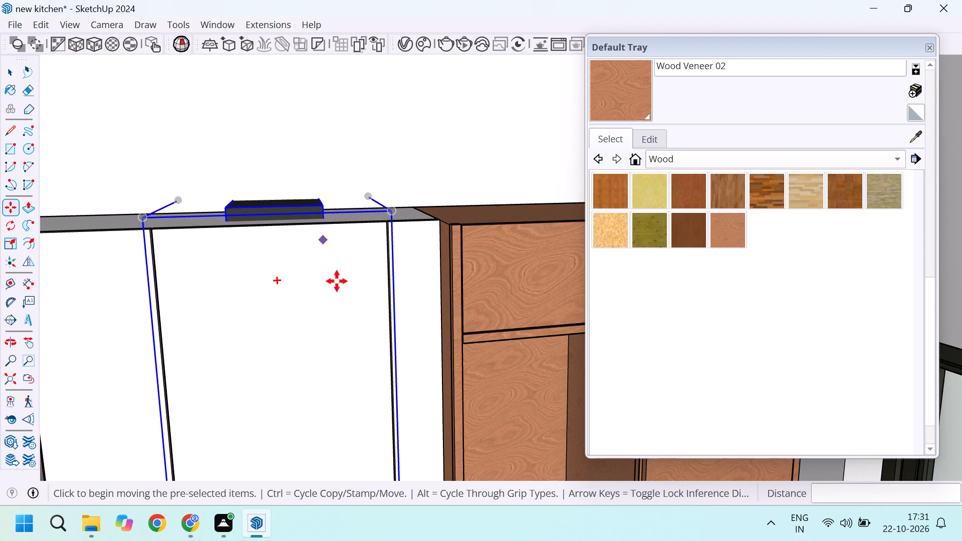
middle_drag(337, 281, 330, 262)
scroll(340, 267, down, 9)
key(v)
scroll(306, 304, down, 5)
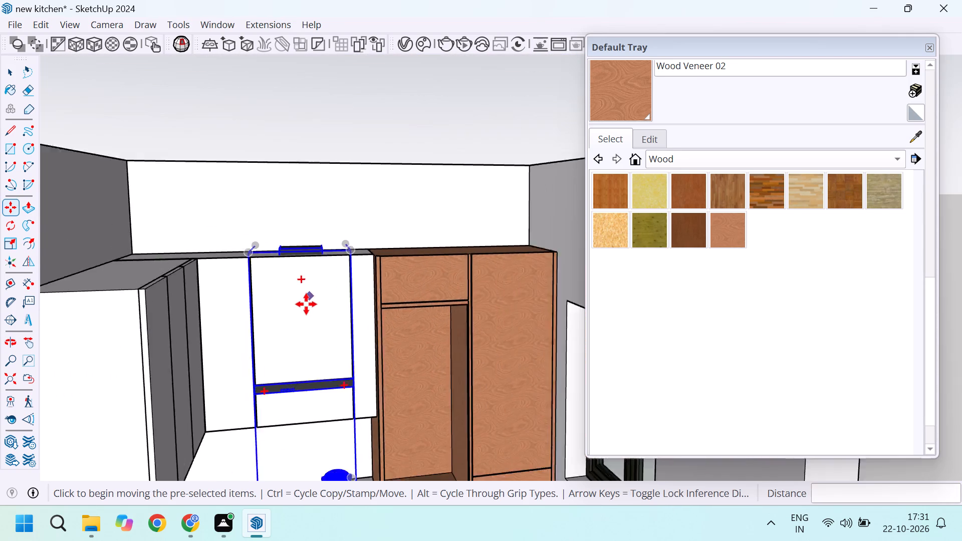
scroll(306, 304, down, 1)
scroll(327, 383, up, 20)
scroll(327, 383, up, 11)
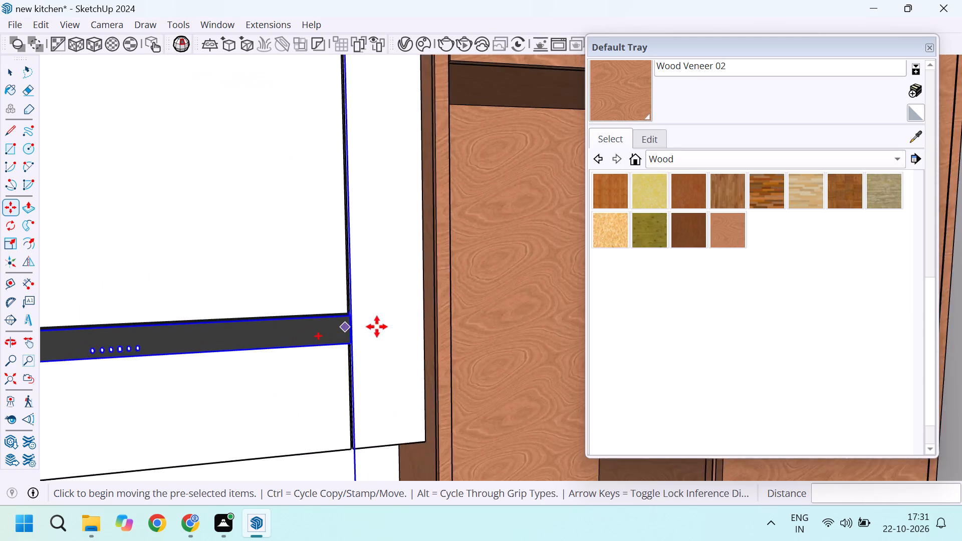
scroll(347, 342, down, 15)
scroll(246, 347, up, 11)
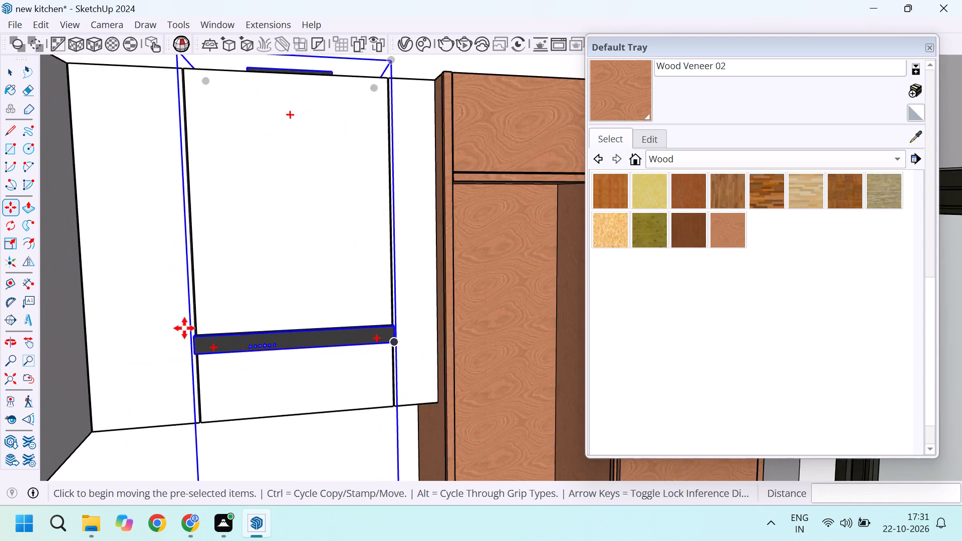
scroll(226, 335, up, 5)
key(space)
scroll(236, 321, down, 14)
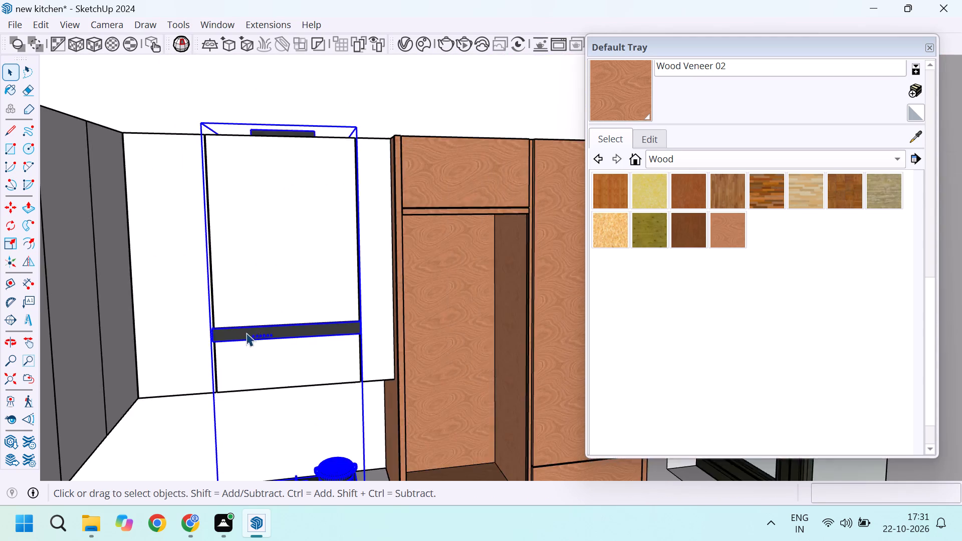
scroll(246, 333, down, 8)
scroll(253, 345, up, 11)
middle_drag(294, 385, 279, 446)
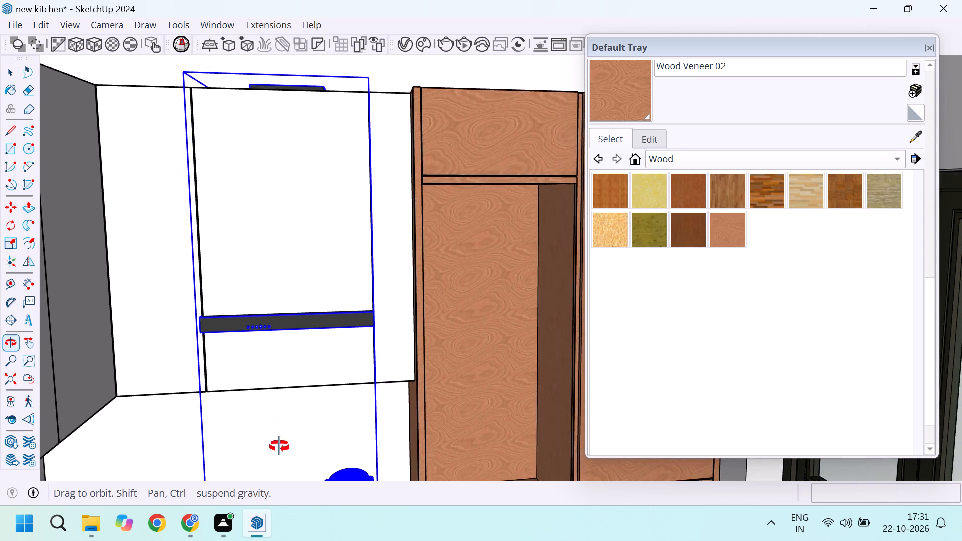
middle_drag(279, 446, 283, 454)
scroll(294, 380, down, 11)
scroll(312, 428, up, 11)
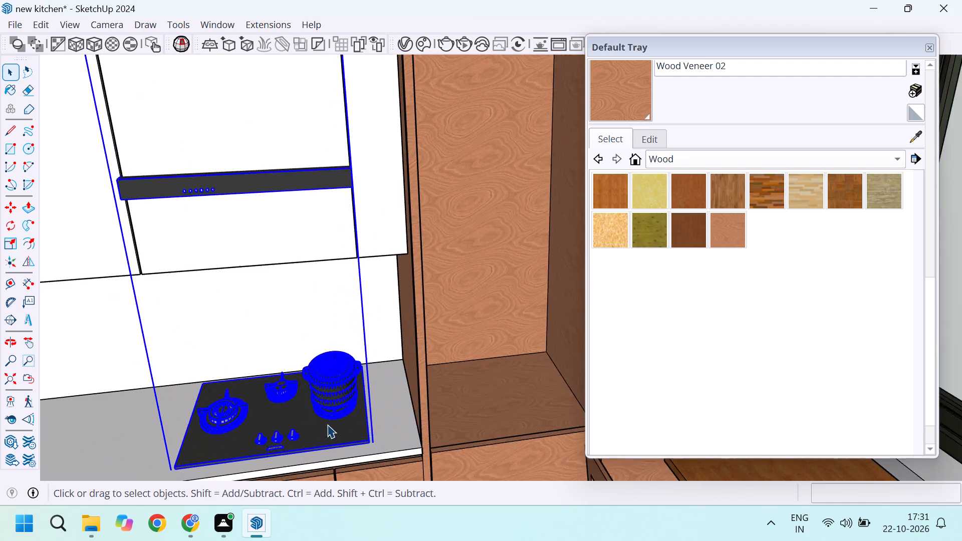
scroll(326, 431, down, 14)
scroll(279, 246, up, 8)
scroll(318, 321, down, 9)
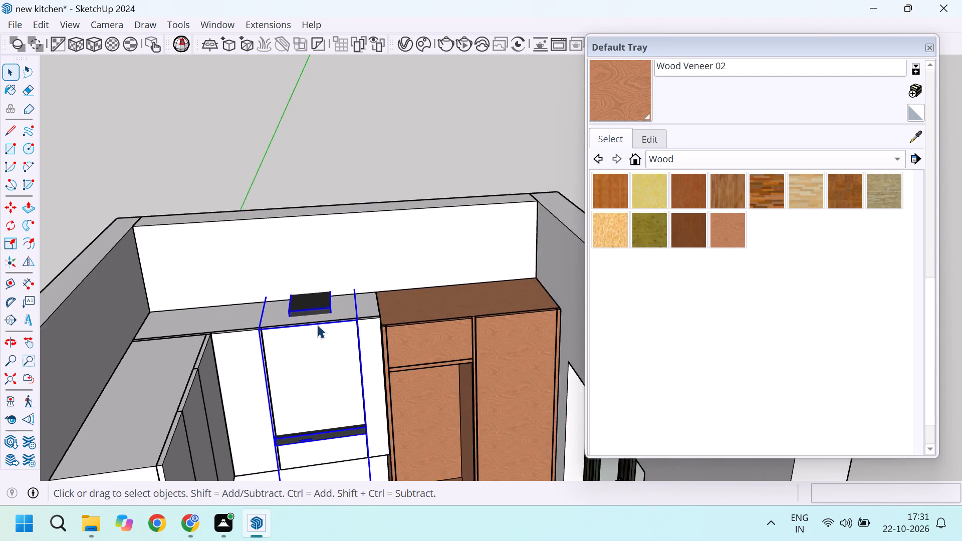
scroll(317, 325, down, 3)
click(422, 181)
scroll(402, 189, down, 4)
middle_drag(384, 375, 351, 288)
scroll(357, 342, up, 16)
scroll(384, 403, down, 5)
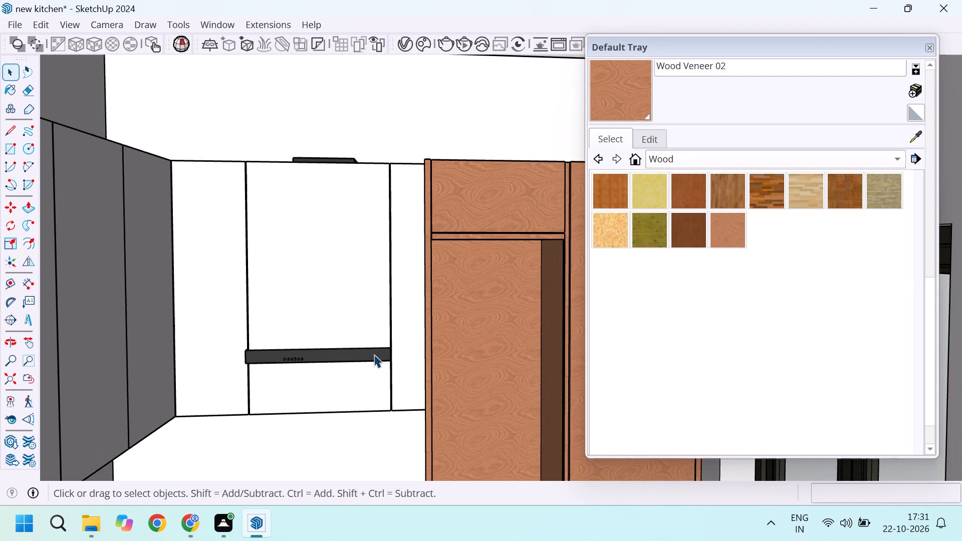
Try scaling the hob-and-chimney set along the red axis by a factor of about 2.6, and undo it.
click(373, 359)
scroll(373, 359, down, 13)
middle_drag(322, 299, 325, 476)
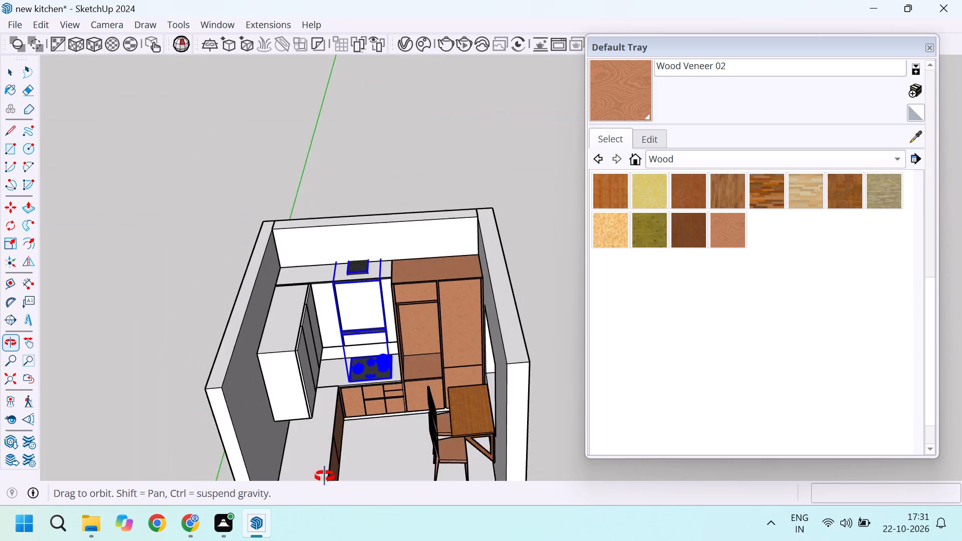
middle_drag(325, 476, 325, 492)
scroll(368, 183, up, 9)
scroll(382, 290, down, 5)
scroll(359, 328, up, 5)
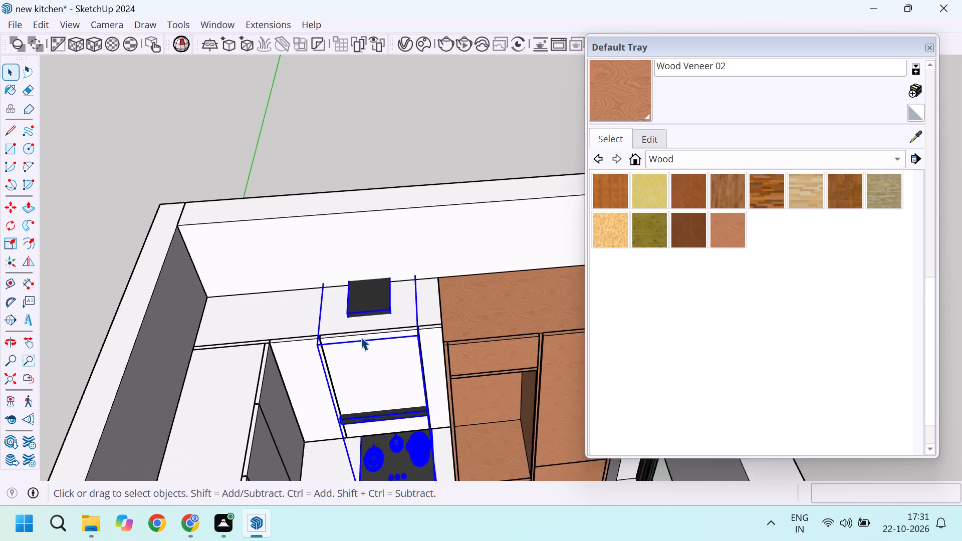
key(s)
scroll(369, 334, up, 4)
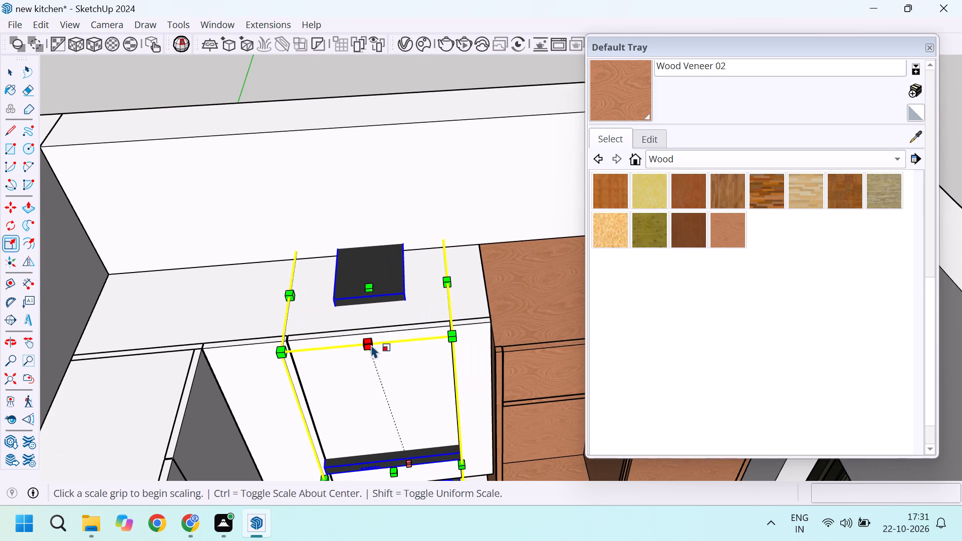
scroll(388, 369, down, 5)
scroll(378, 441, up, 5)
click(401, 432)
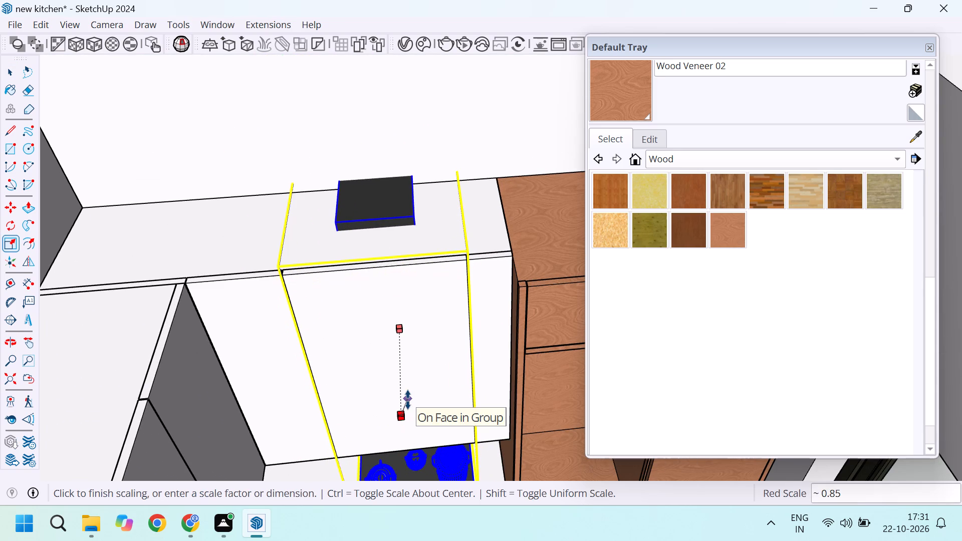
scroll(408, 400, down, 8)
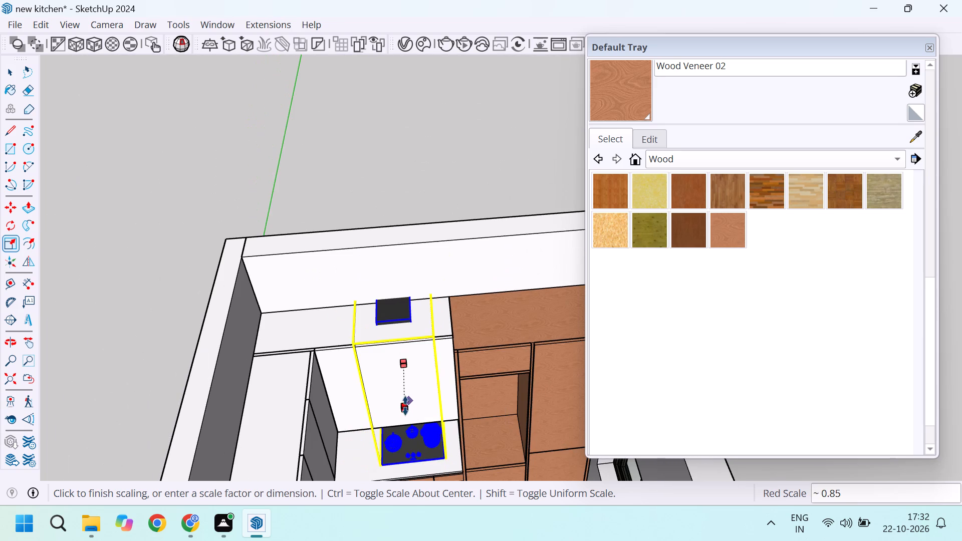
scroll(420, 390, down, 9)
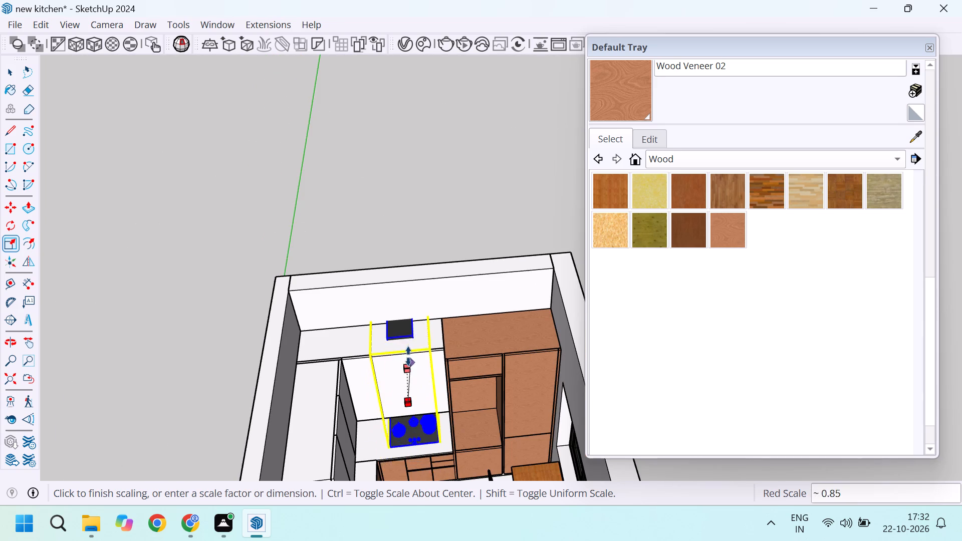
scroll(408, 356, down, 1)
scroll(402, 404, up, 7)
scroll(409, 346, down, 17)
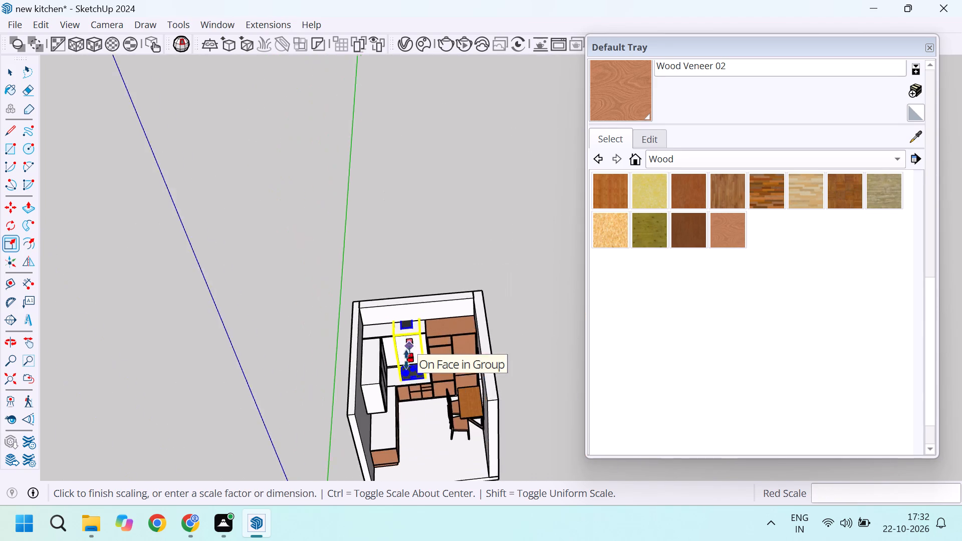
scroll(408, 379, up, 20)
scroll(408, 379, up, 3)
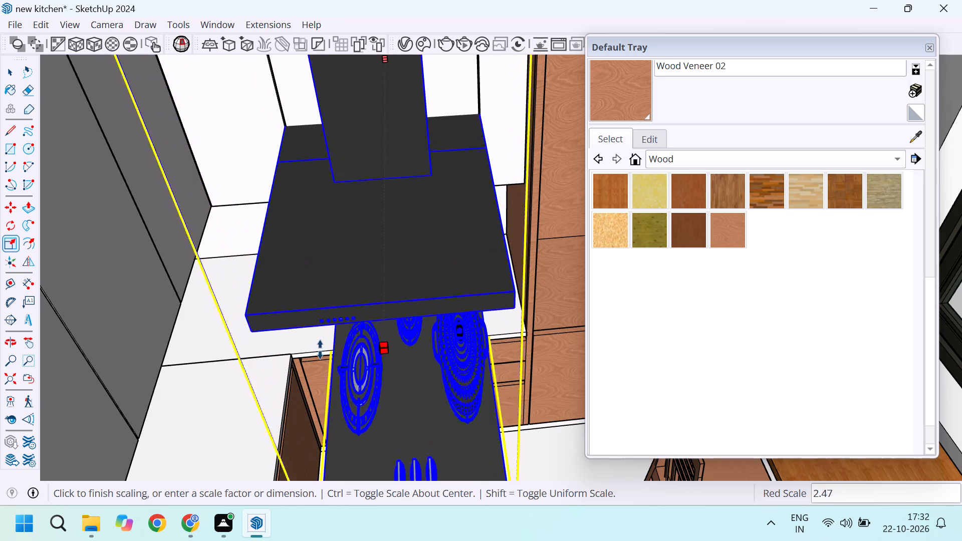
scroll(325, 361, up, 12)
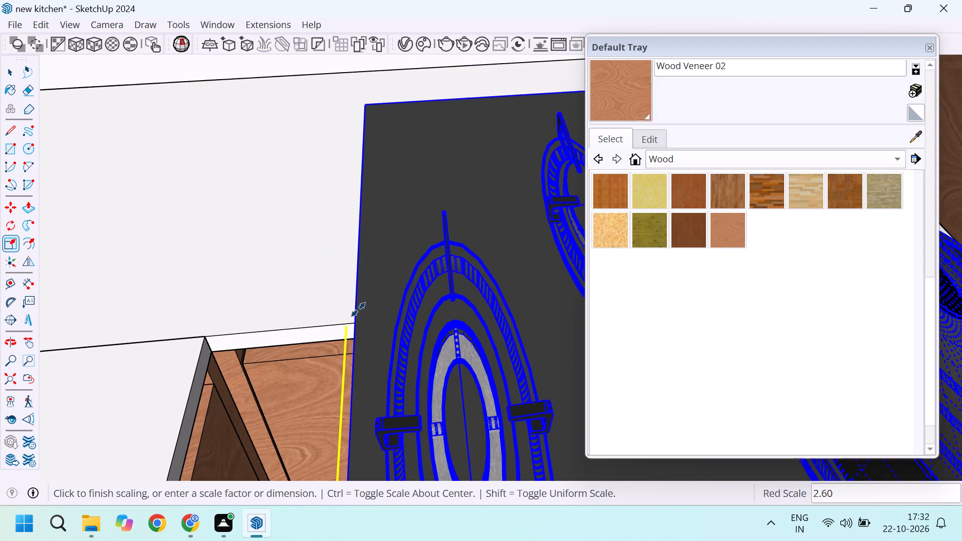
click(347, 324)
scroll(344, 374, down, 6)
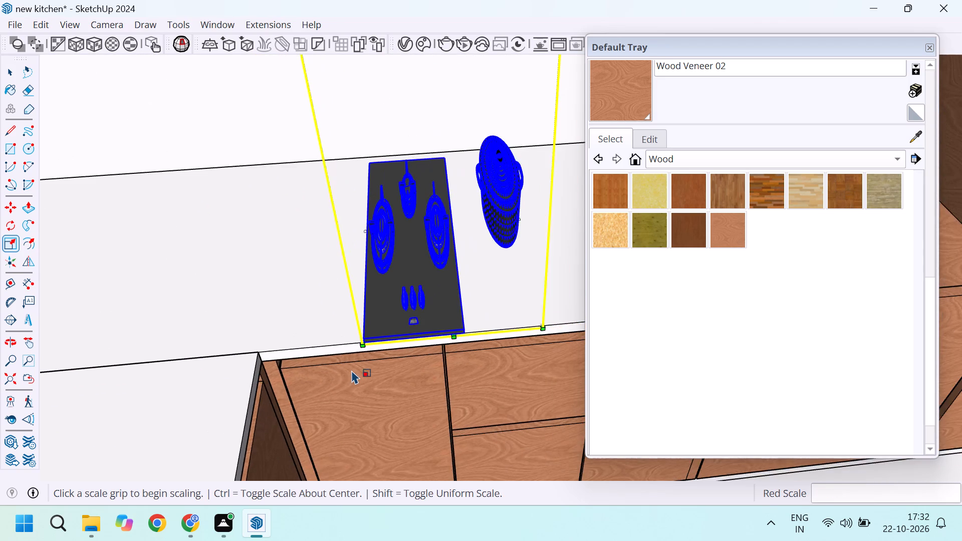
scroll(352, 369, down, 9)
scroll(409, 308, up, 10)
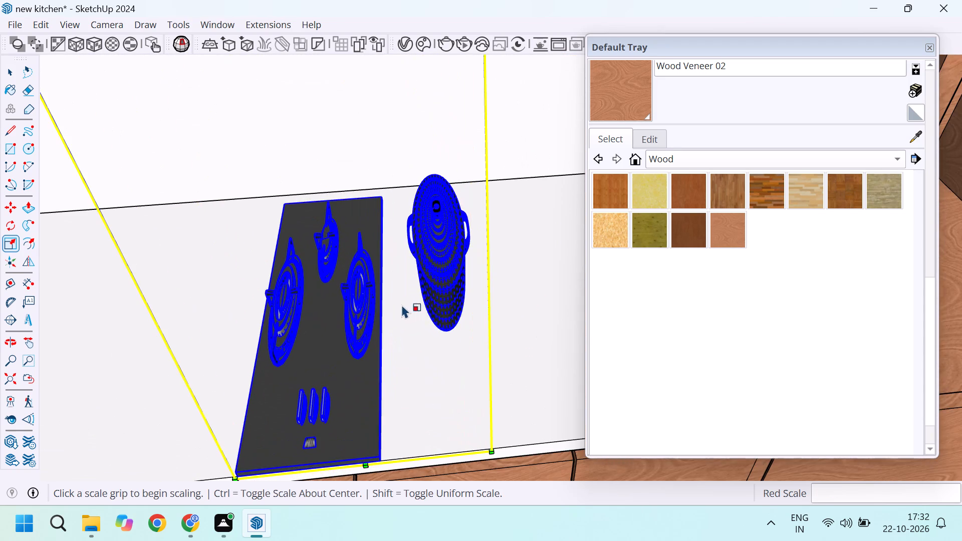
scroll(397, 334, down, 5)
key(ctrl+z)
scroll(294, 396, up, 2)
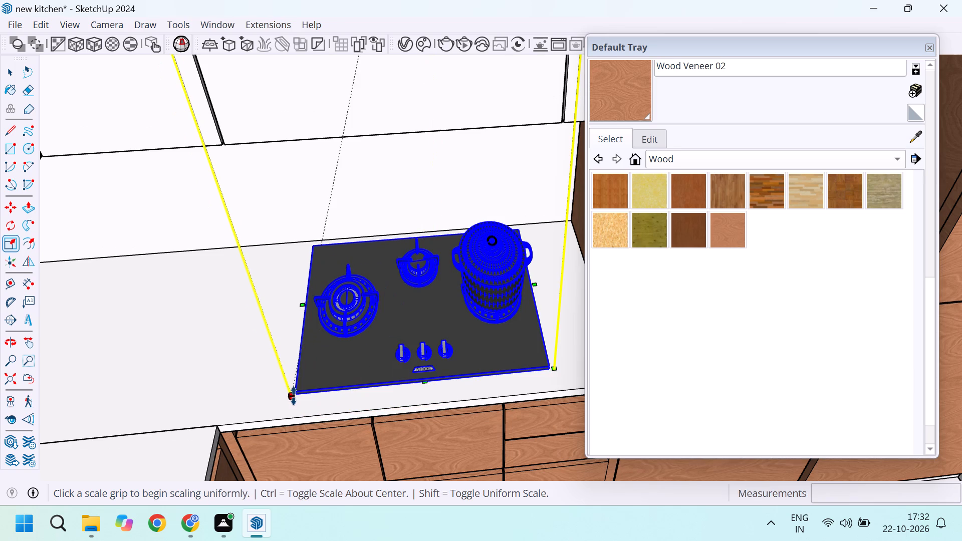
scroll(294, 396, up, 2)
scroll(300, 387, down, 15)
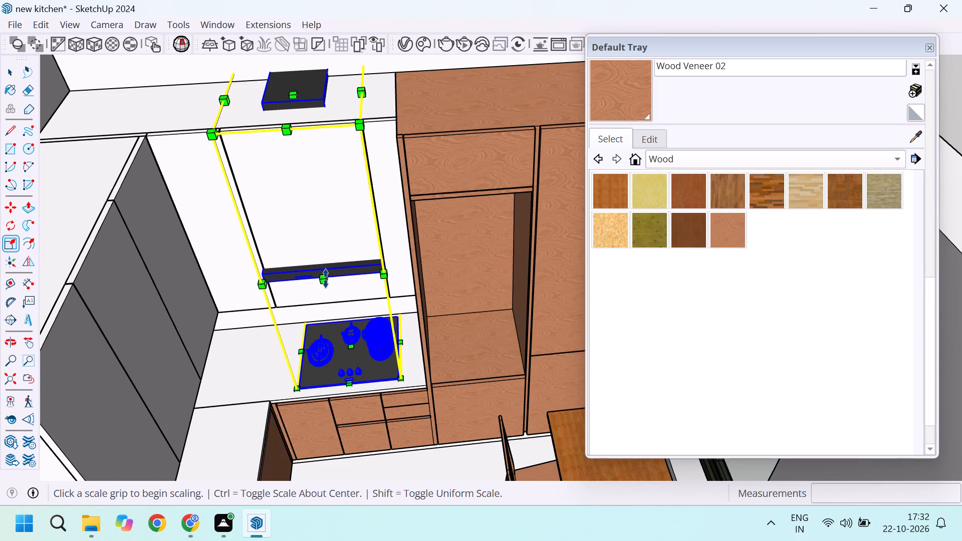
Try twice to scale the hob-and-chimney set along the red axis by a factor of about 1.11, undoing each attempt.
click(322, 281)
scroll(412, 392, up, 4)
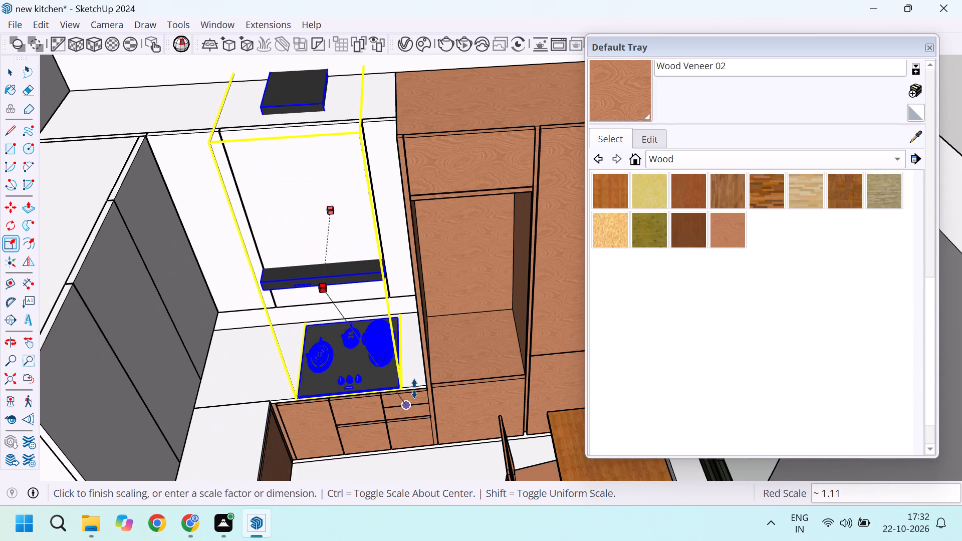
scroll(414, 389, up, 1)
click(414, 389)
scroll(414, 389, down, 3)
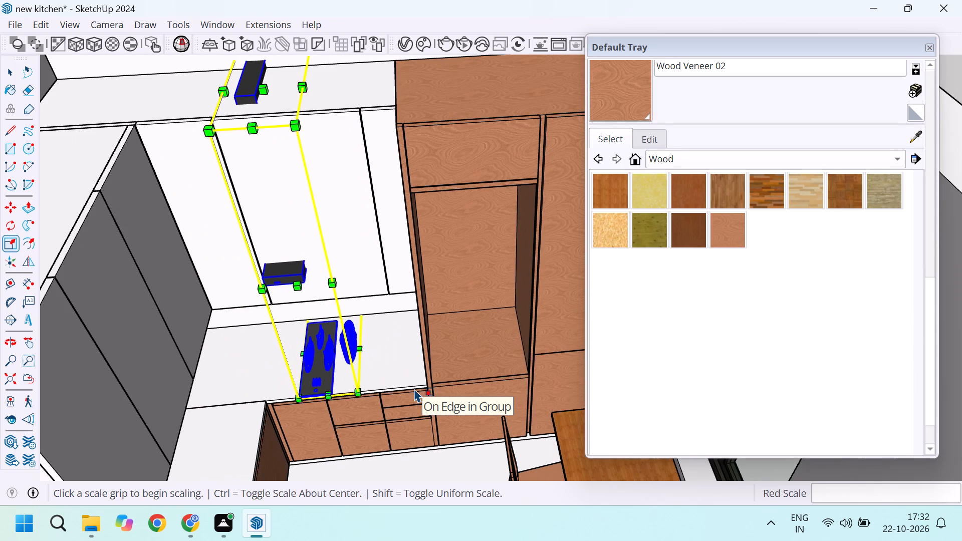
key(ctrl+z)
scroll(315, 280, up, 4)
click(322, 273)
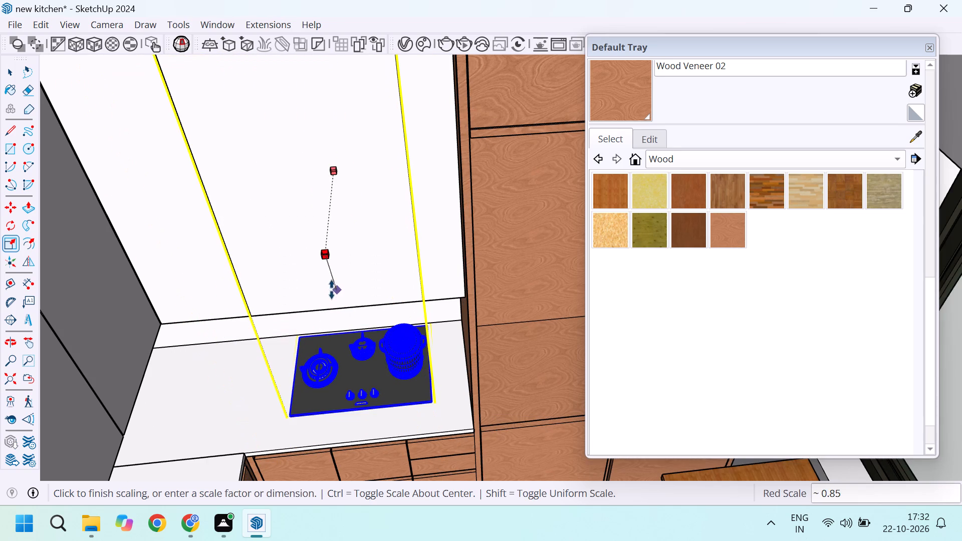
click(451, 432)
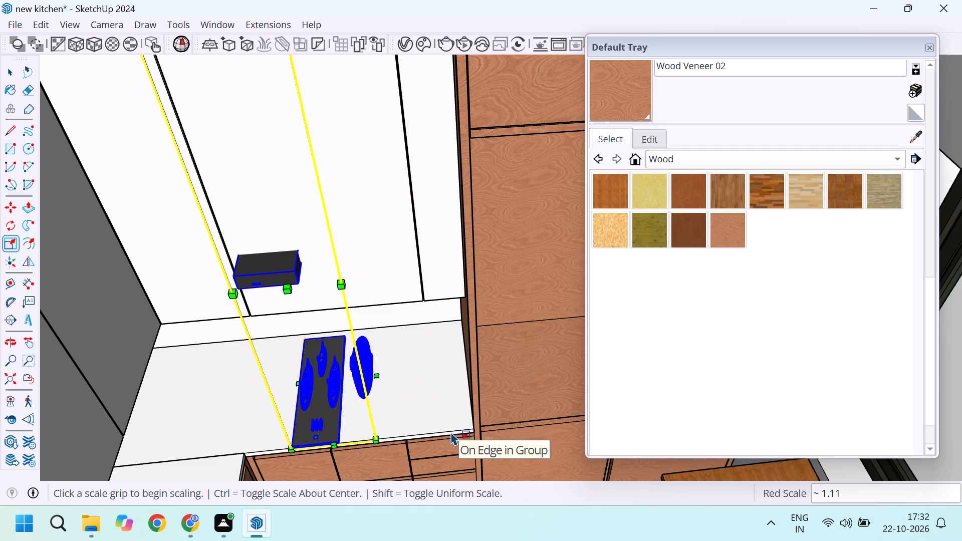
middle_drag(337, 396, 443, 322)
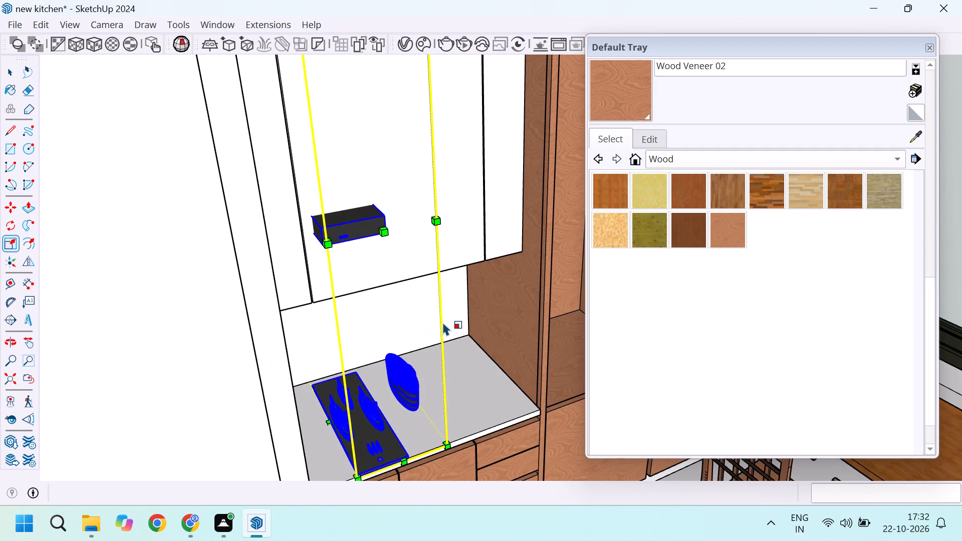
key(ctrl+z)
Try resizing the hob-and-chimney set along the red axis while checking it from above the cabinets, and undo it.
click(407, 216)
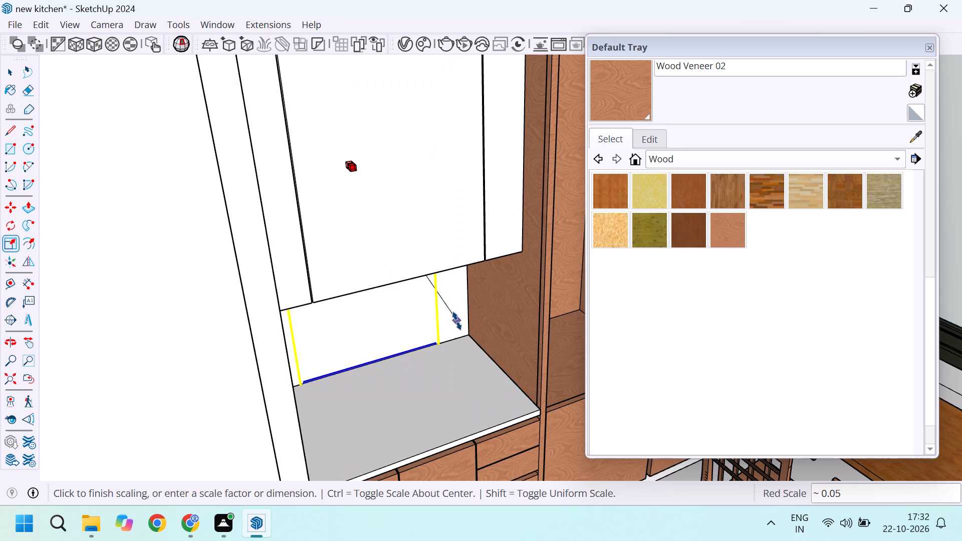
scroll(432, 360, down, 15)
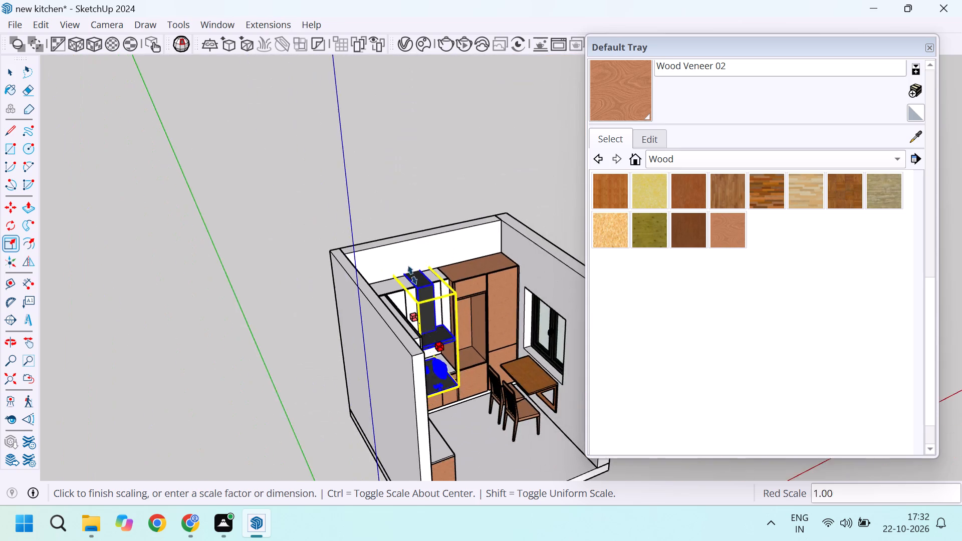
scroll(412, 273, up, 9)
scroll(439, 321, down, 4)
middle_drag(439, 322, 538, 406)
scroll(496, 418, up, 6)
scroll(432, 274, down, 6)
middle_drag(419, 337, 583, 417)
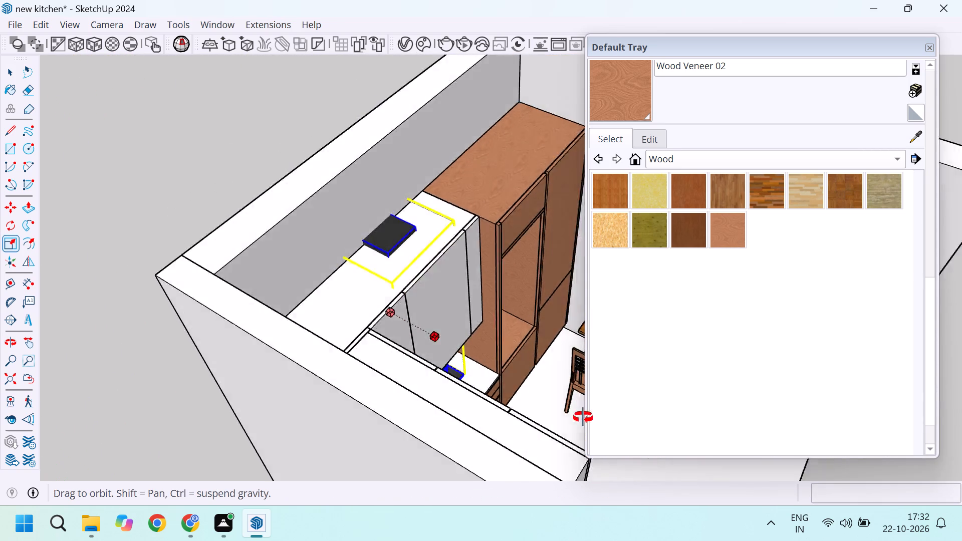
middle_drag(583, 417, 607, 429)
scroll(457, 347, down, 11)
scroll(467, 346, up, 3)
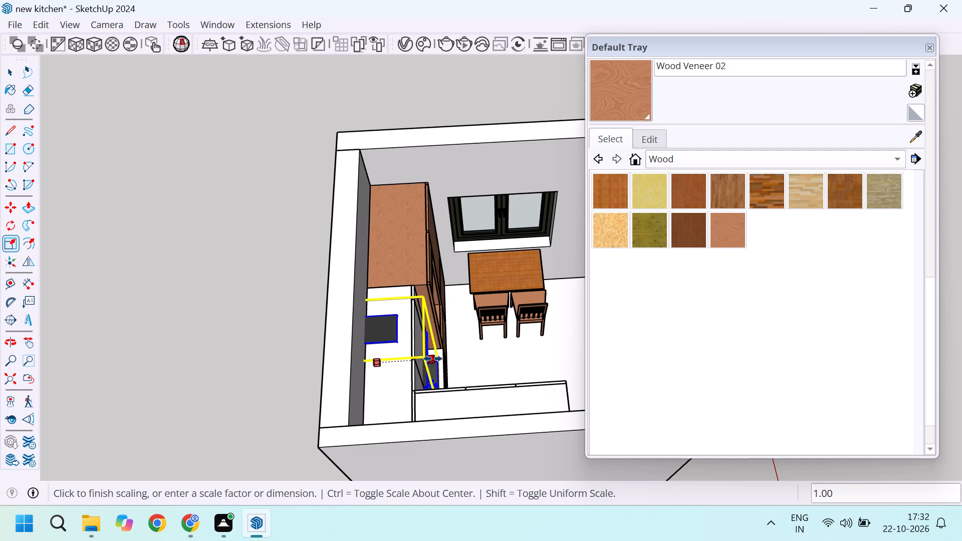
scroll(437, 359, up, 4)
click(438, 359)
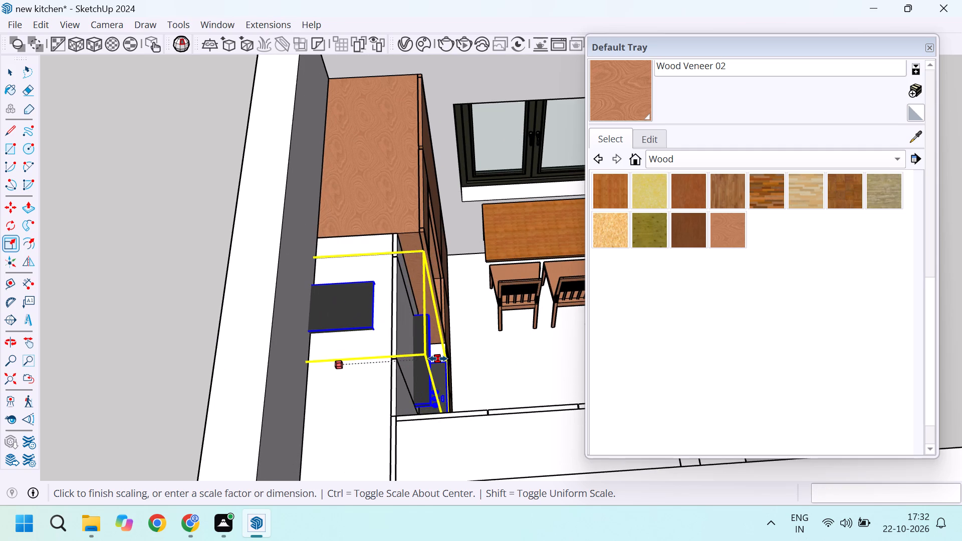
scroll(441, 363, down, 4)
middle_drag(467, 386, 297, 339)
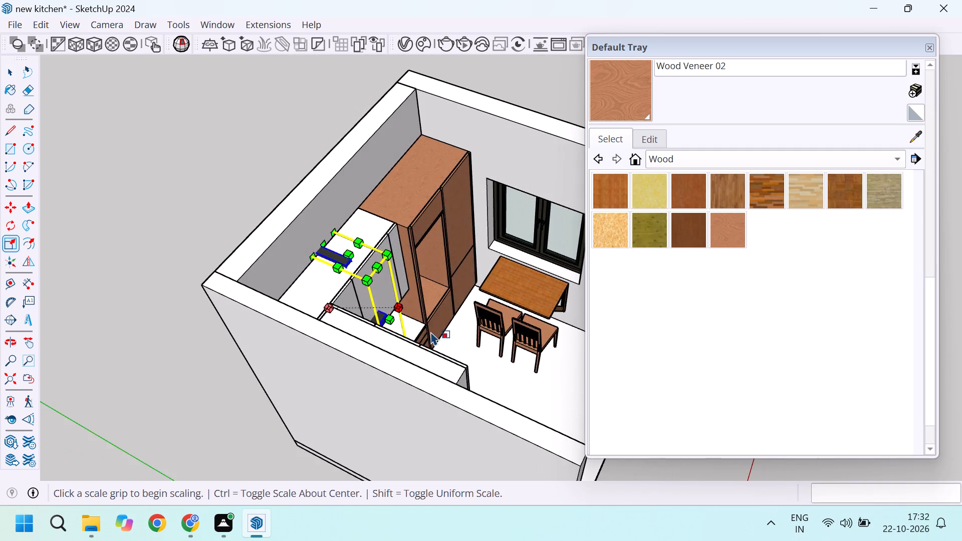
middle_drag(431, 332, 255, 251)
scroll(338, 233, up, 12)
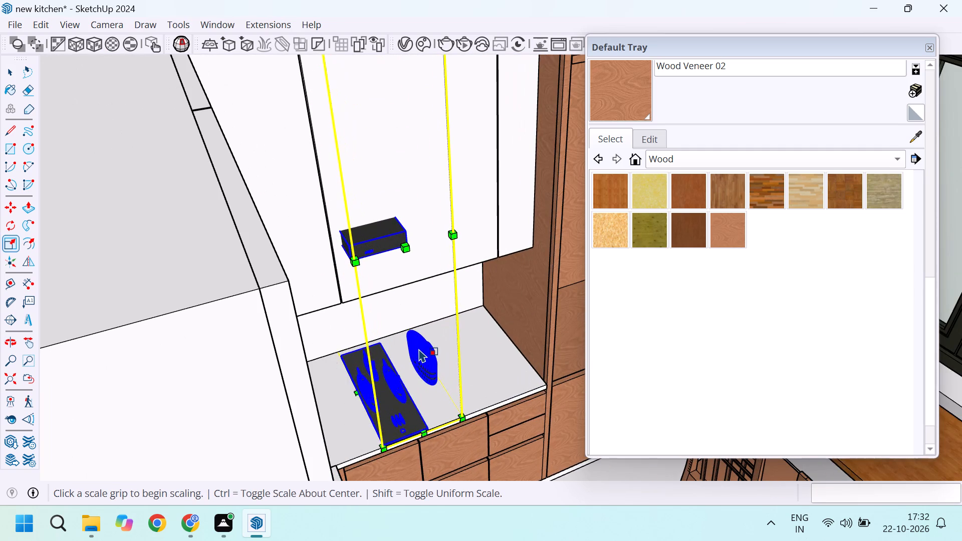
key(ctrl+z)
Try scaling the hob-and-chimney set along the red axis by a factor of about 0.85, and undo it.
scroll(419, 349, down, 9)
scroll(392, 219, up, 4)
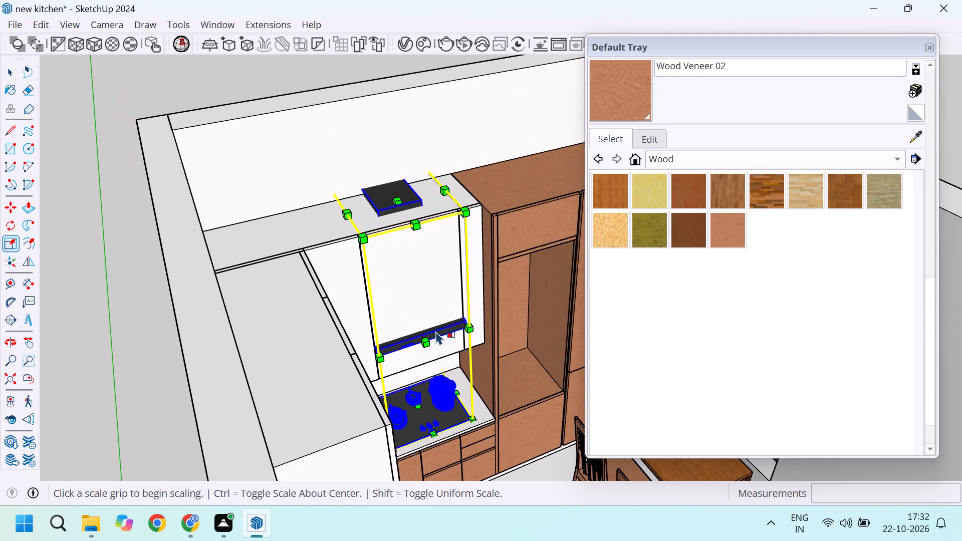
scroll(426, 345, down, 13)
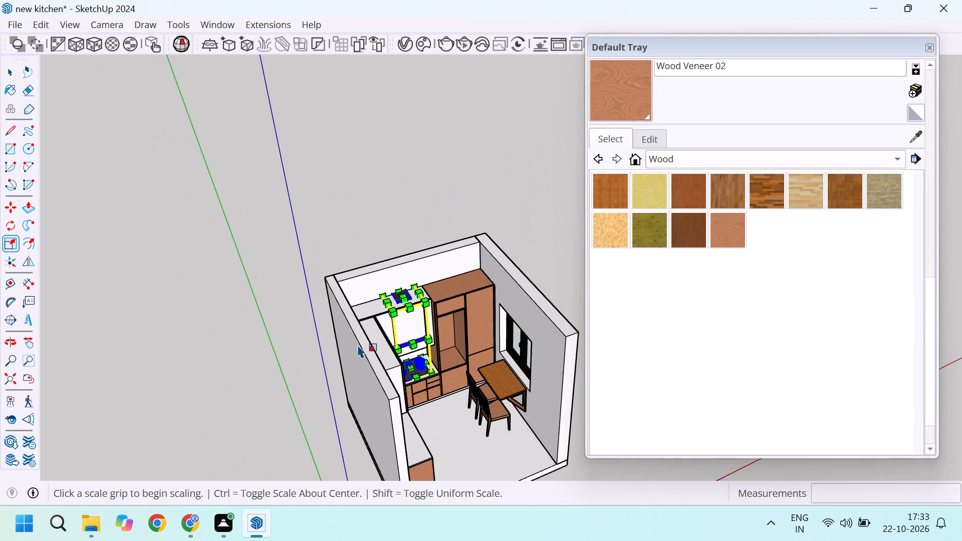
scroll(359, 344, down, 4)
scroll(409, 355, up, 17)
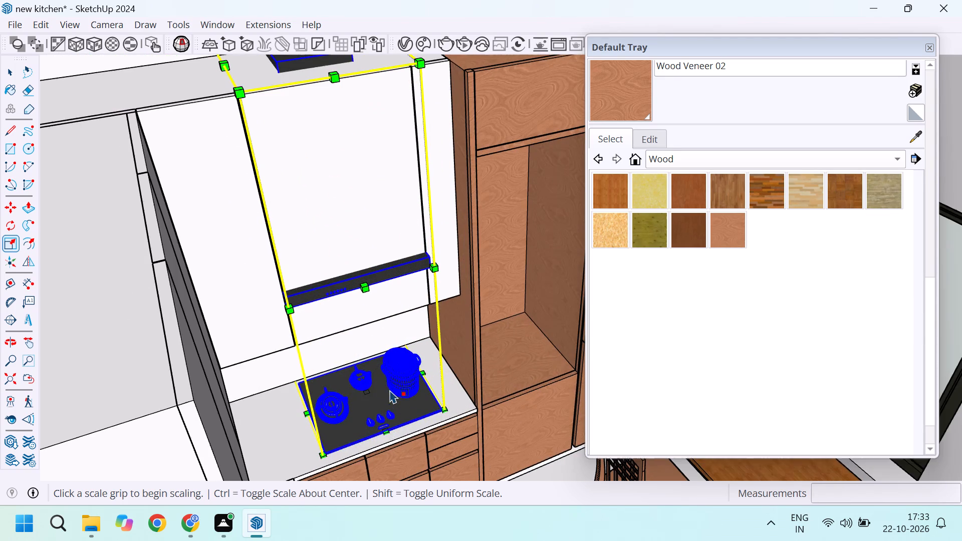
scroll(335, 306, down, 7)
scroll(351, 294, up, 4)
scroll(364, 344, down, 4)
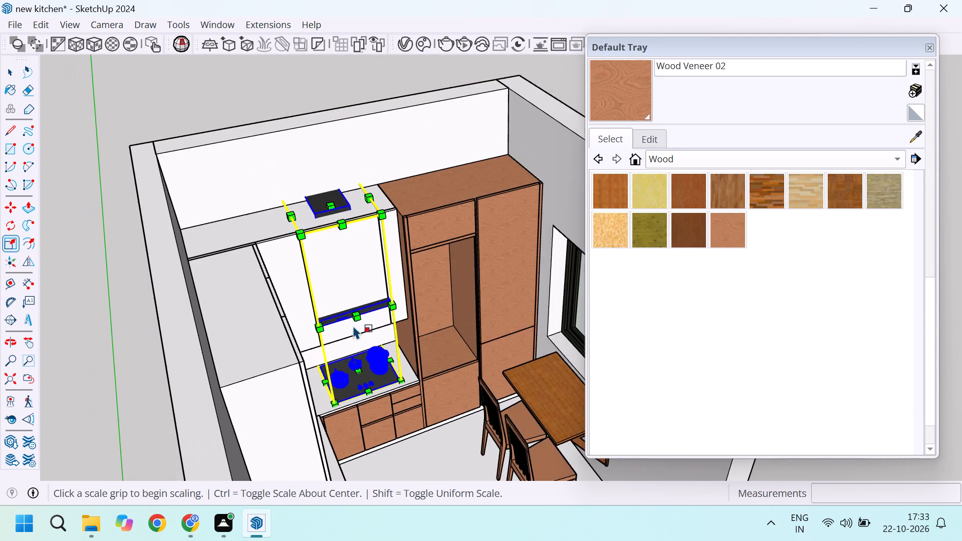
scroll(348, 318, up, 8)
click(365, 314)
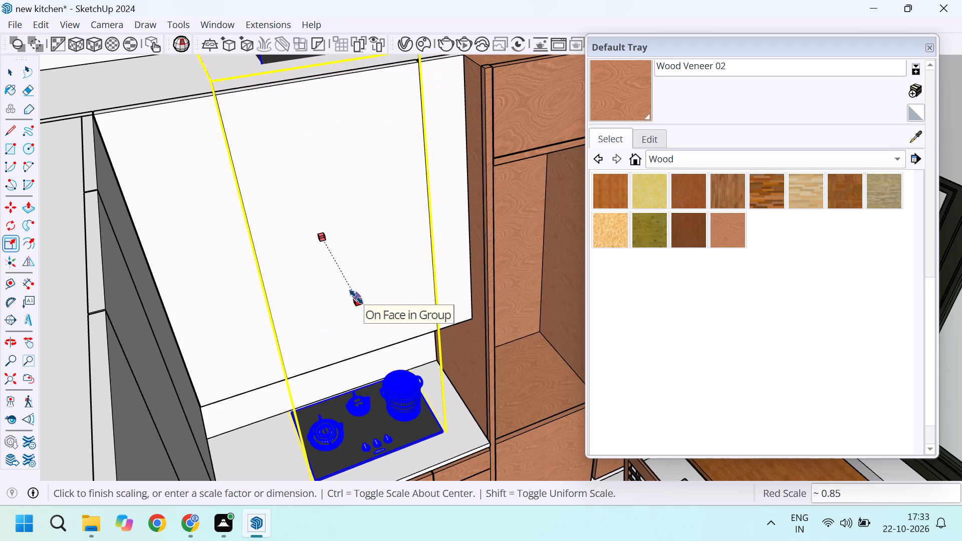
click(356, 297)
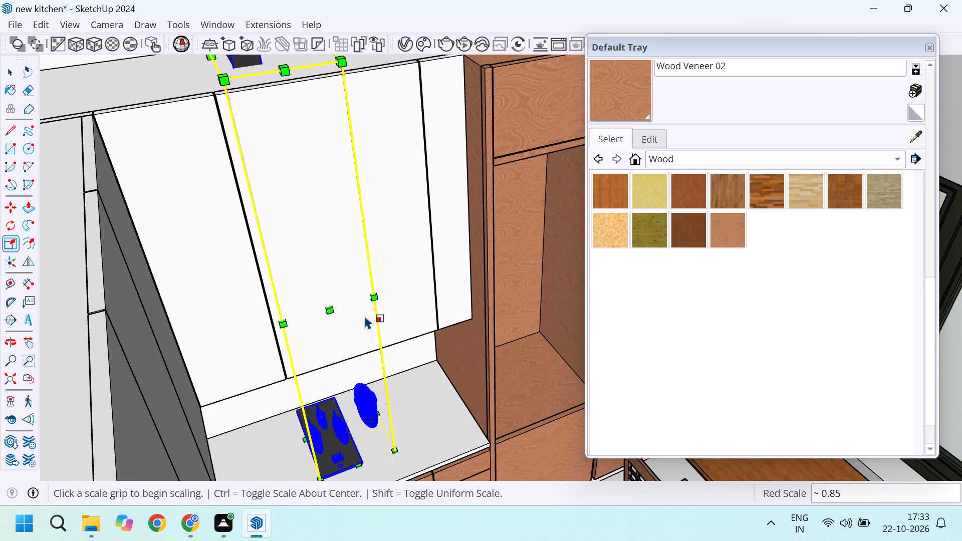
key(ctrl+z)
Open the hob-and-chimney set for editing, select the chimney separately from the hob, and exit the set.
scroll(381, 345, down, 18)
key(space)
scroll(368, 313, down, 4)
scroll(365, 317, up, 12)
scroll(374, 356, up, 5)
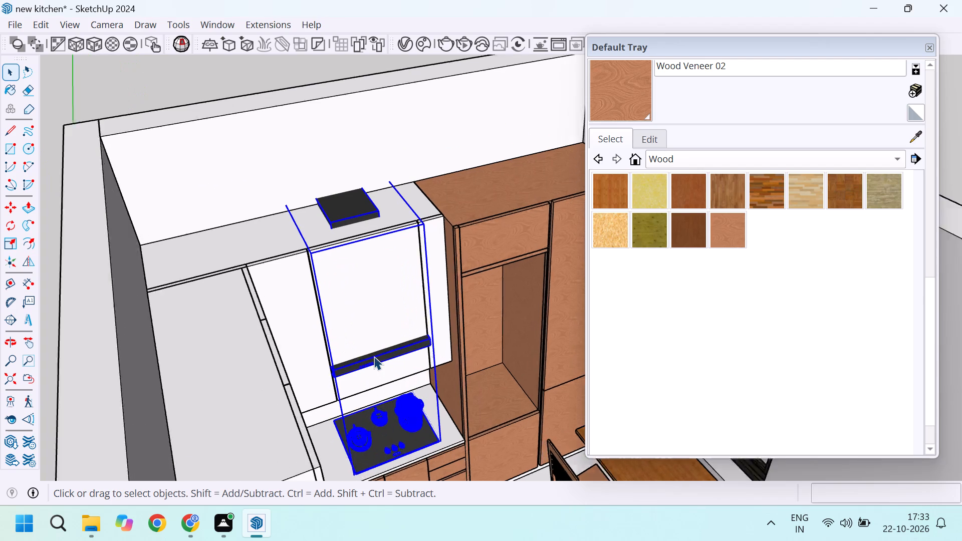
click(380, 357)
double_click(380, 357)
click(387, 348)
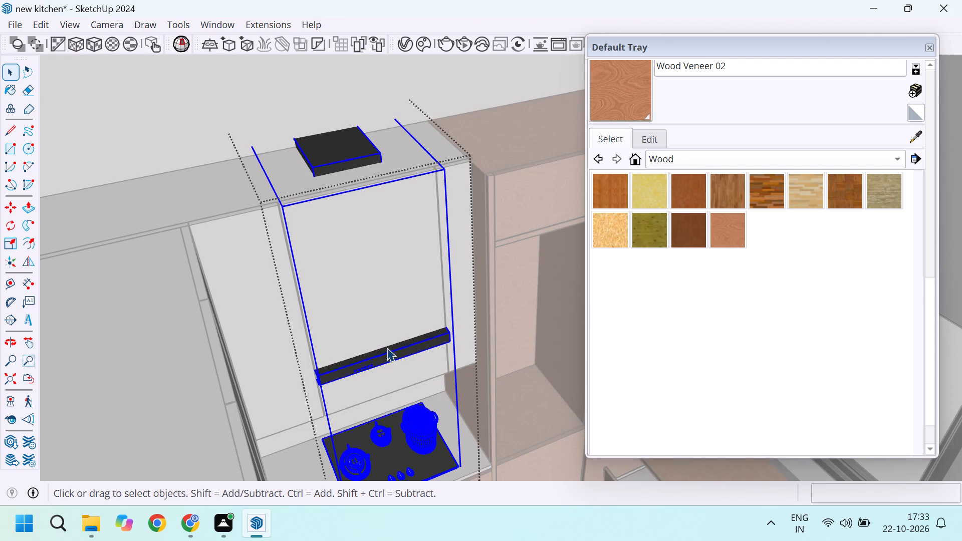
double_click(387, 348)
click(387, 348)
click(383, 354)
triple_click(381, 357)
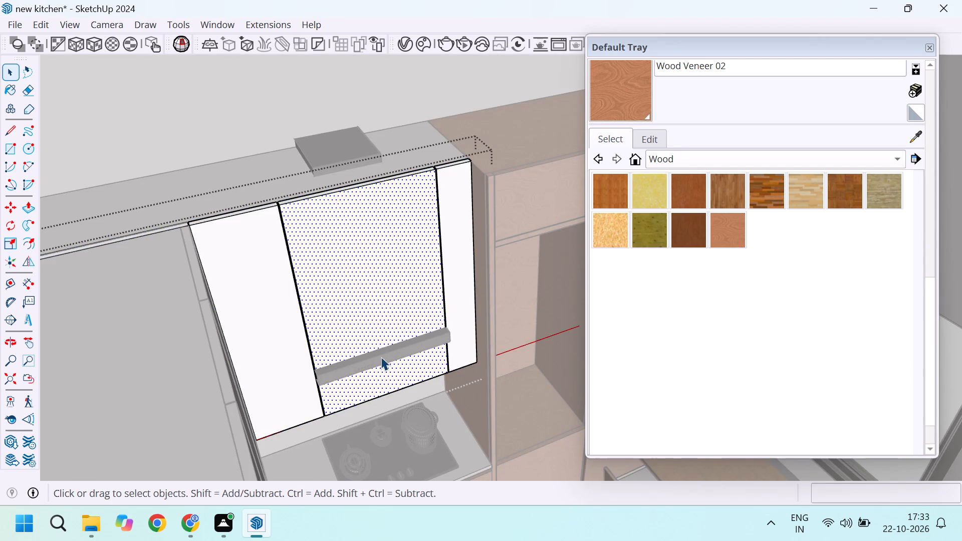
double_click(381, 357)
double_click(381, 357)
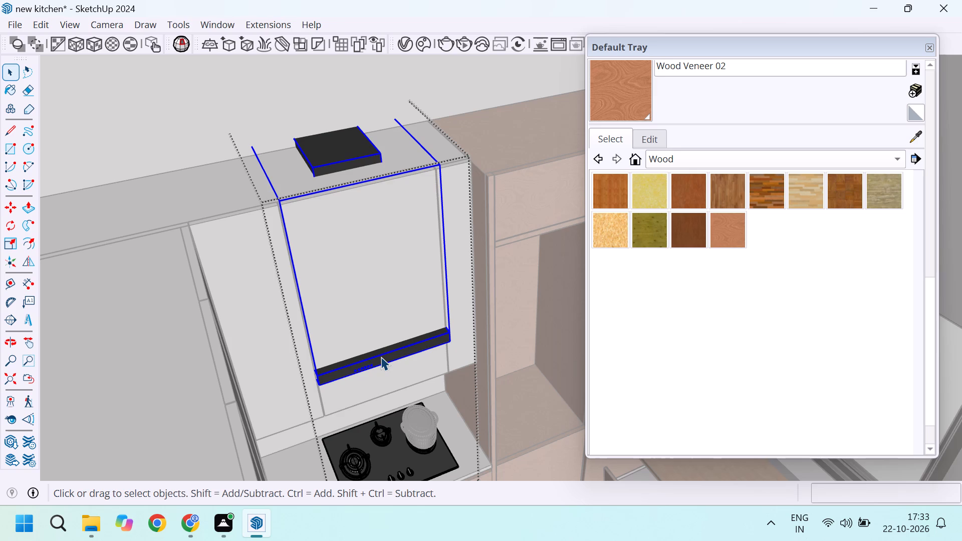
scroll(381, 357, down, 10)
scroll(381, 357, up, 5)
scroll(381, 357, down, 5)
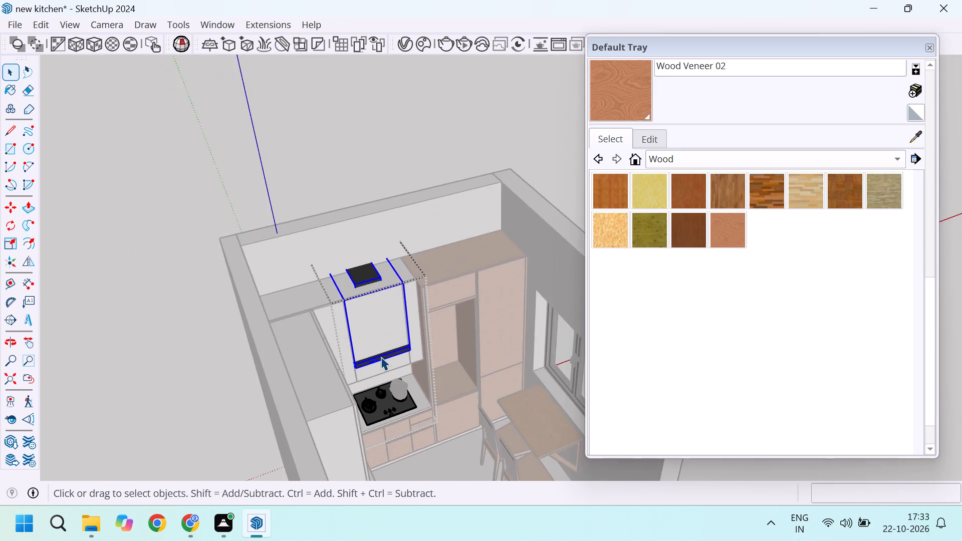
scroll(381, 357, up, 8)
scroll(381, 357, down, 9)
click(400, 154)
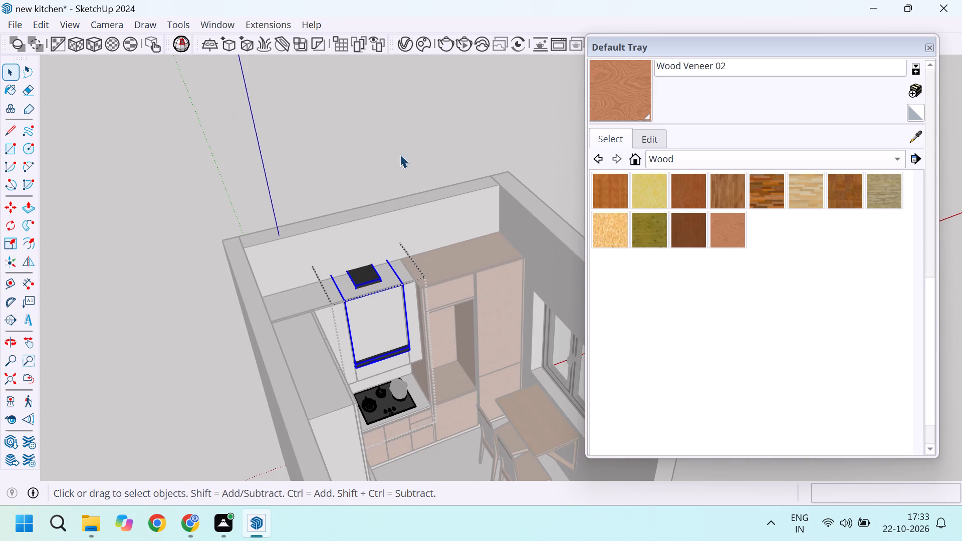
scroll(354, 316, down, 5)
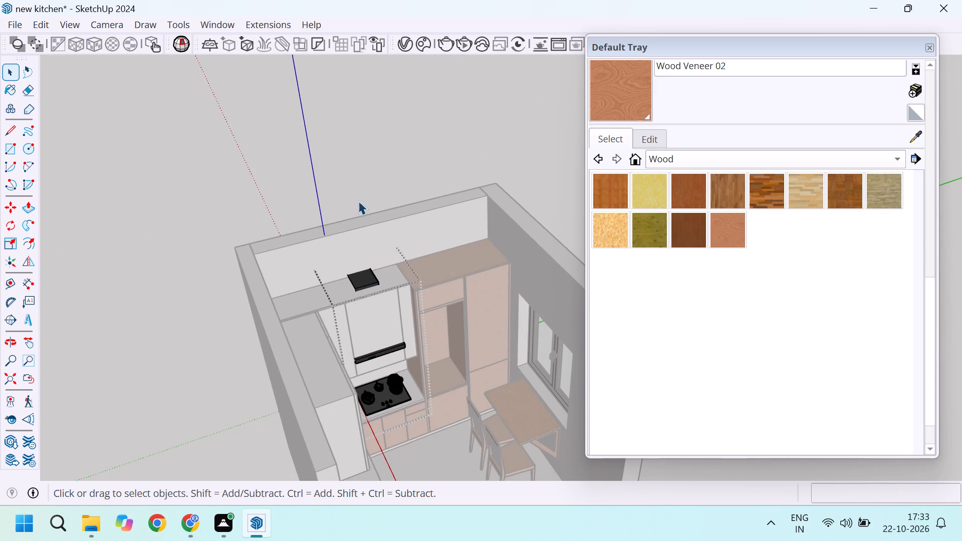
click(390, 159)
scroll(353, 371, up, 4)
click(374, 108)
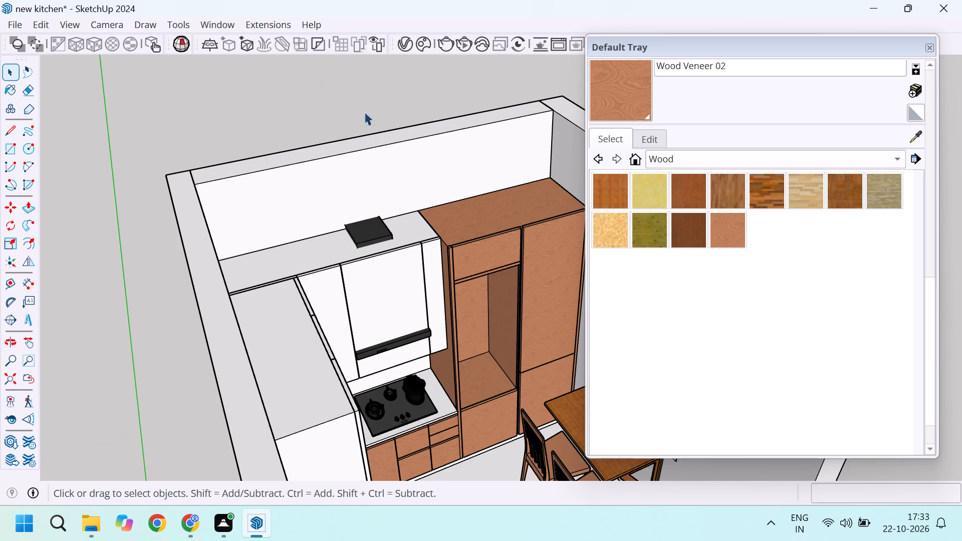
Explode the hob-and-chimney component on the back counter.
click(394, 407)
click(405, 396)
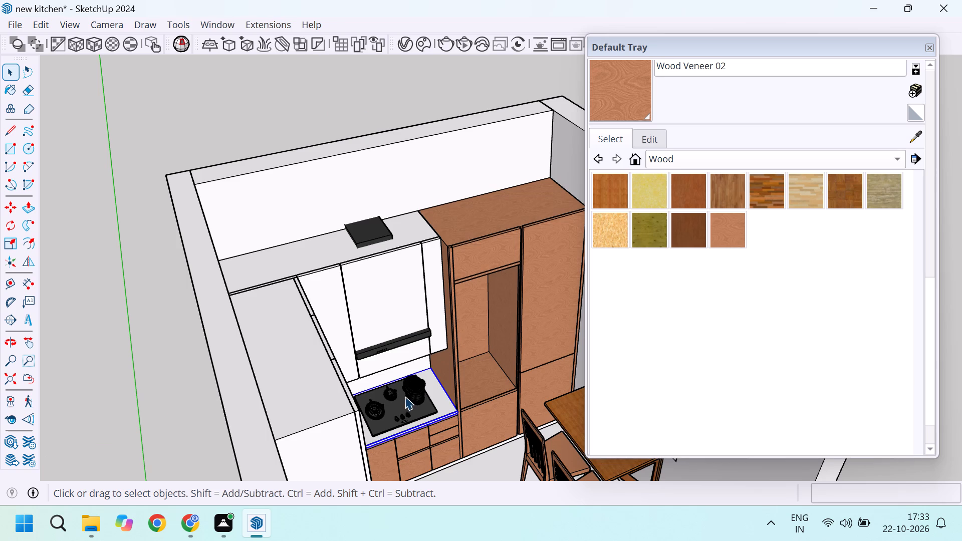
key(x)
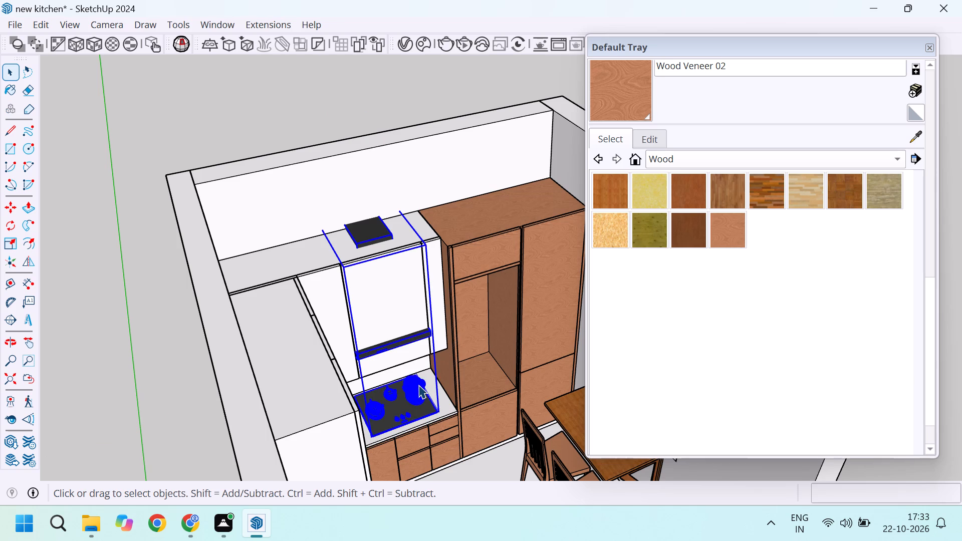
key(Escape)
right_click(405, 391)
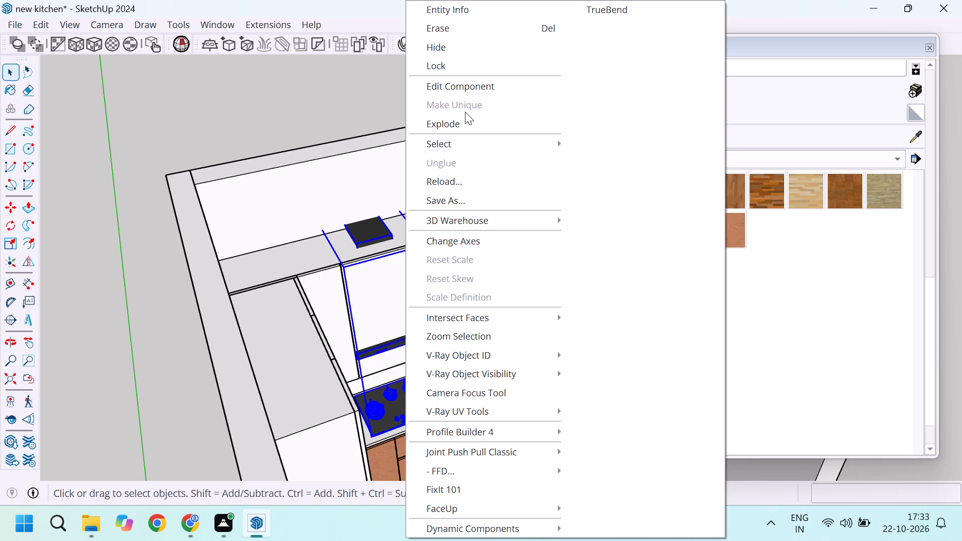
click(455, 123)
click(367, 84)
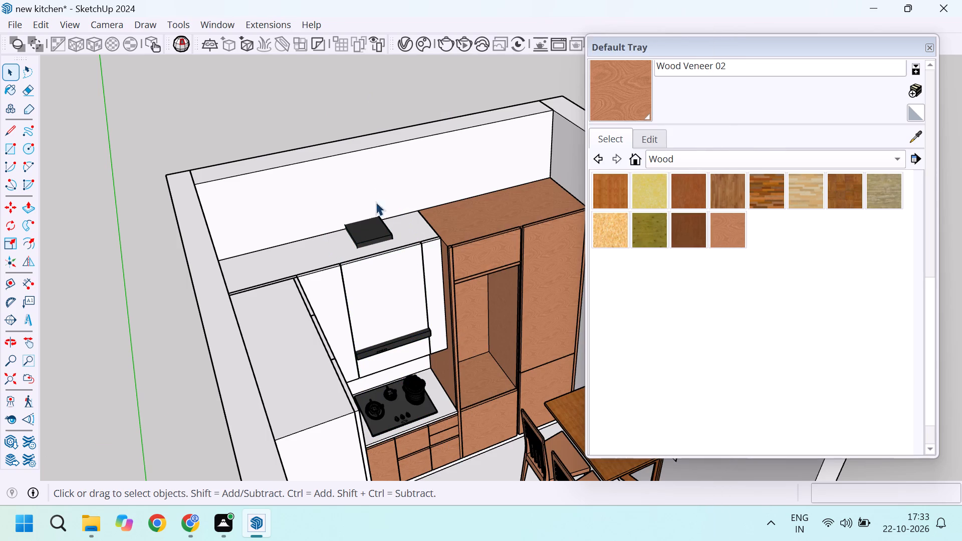
Explode the group that still holds the chimney, hob and cooking pot together.
click(376, 231)
double_click(375, 232)
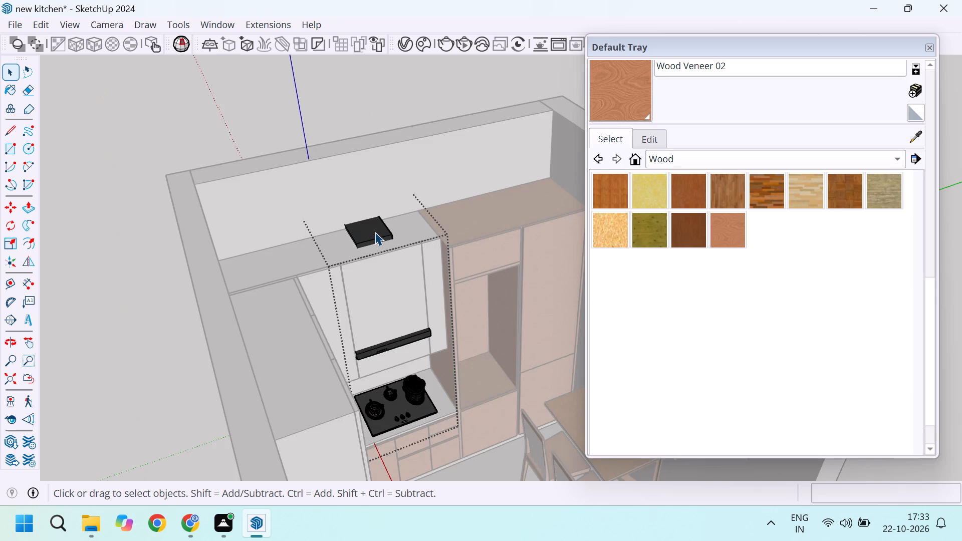
click(408, 70)
click(371, 231)
right_click(371, 231)
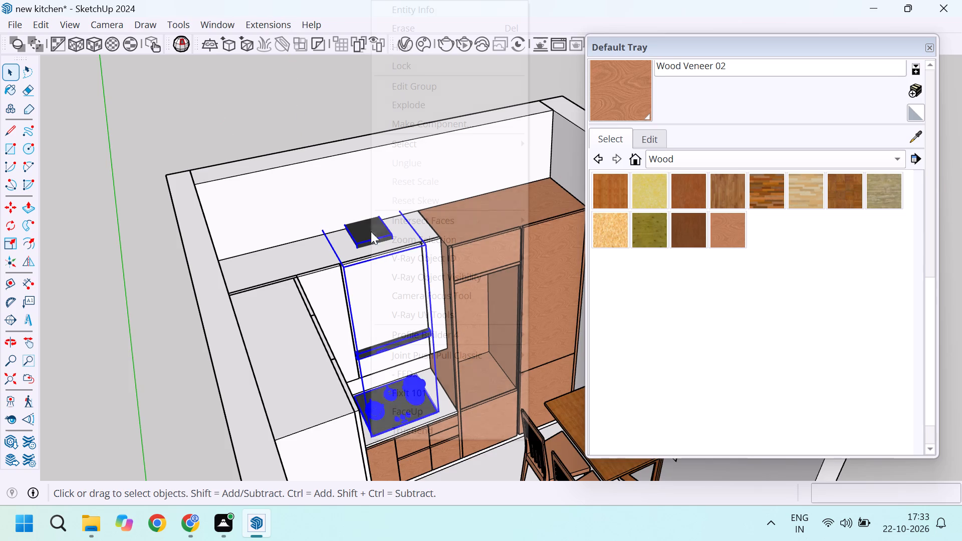
click(425, 104)
Explode the remaining group that joins the chimney to the hob.
click(379, 226)
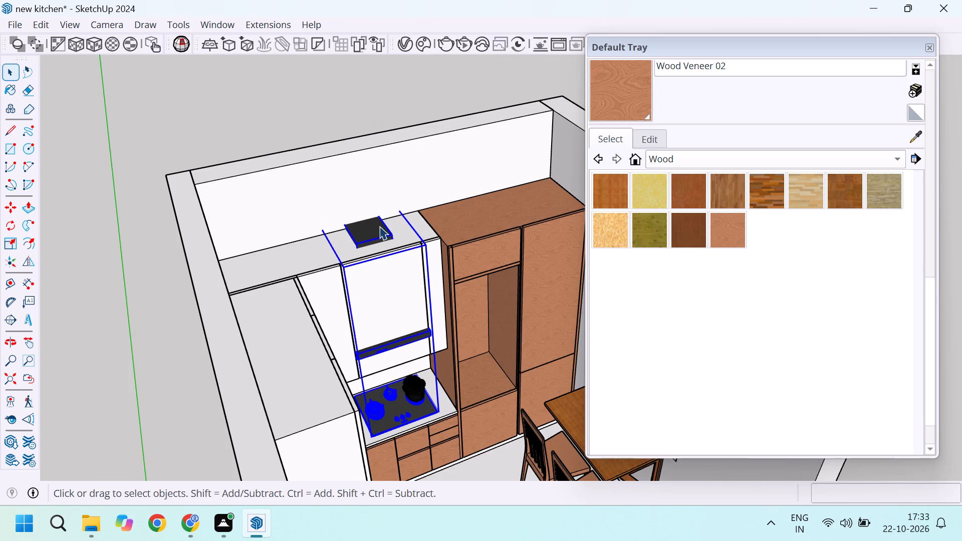
click(376, 236)
right_click(376, 236)
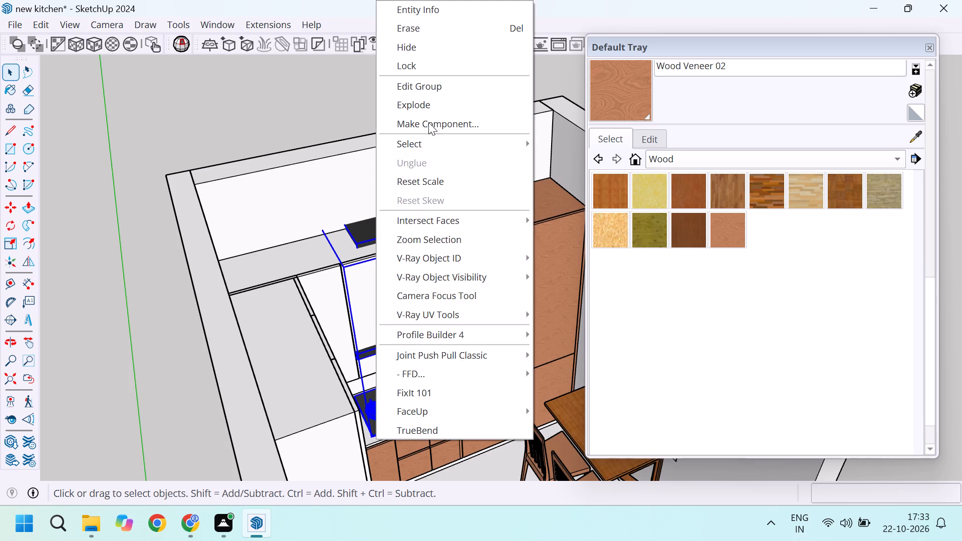
click(428, 105)
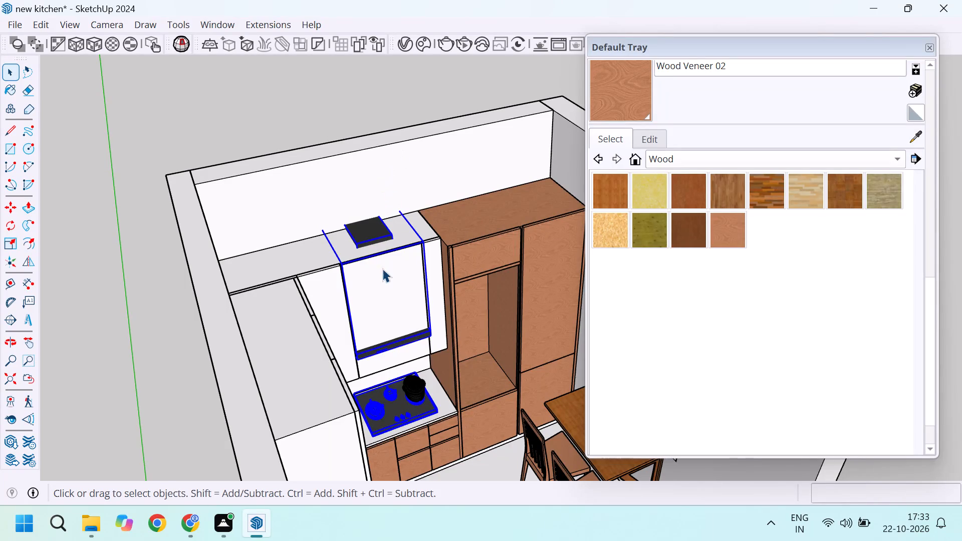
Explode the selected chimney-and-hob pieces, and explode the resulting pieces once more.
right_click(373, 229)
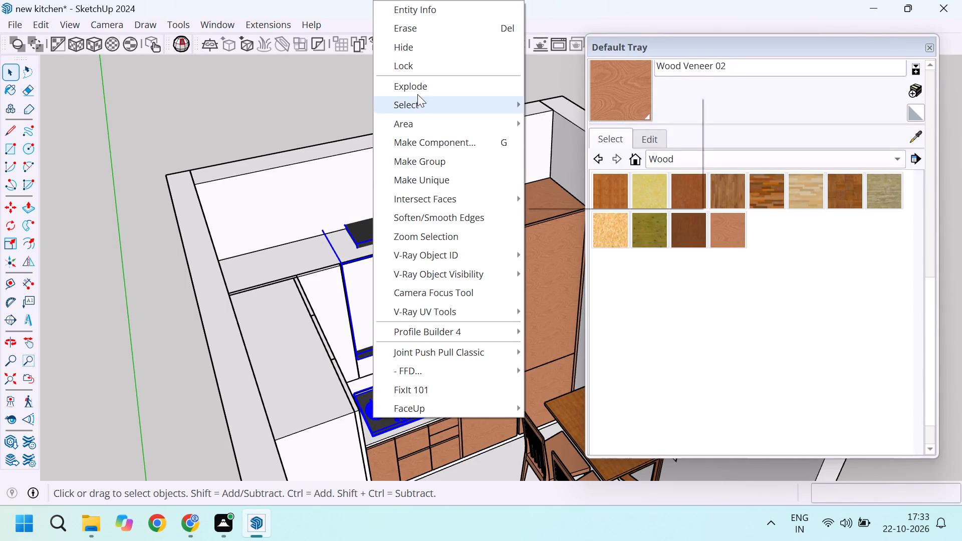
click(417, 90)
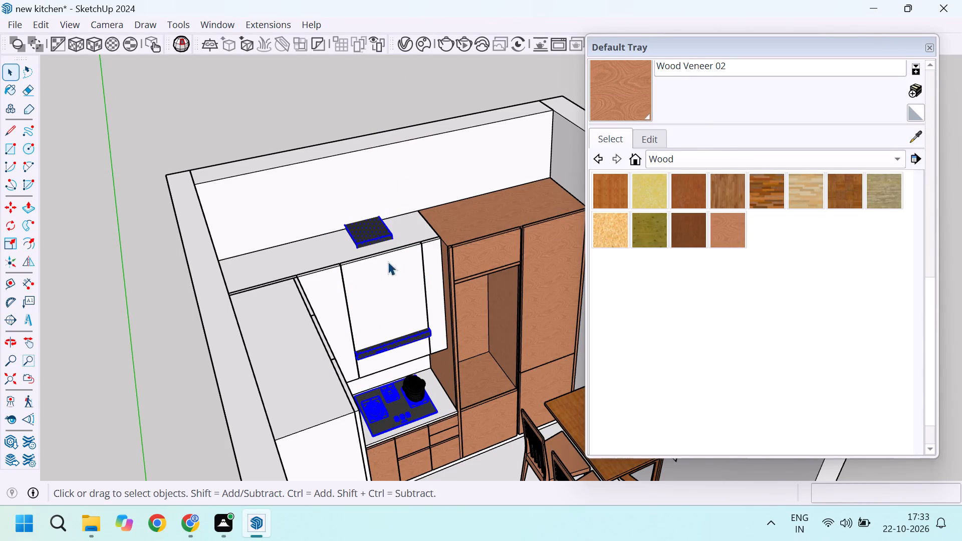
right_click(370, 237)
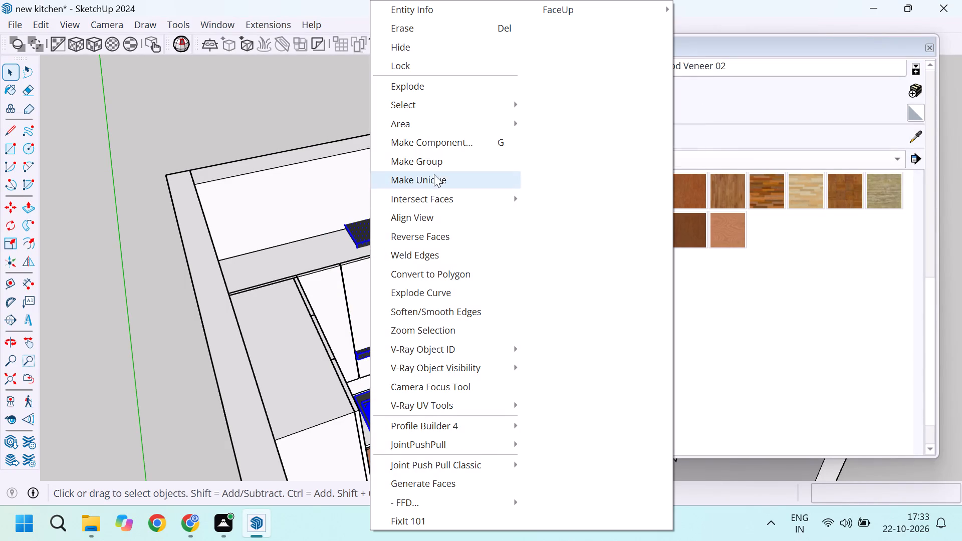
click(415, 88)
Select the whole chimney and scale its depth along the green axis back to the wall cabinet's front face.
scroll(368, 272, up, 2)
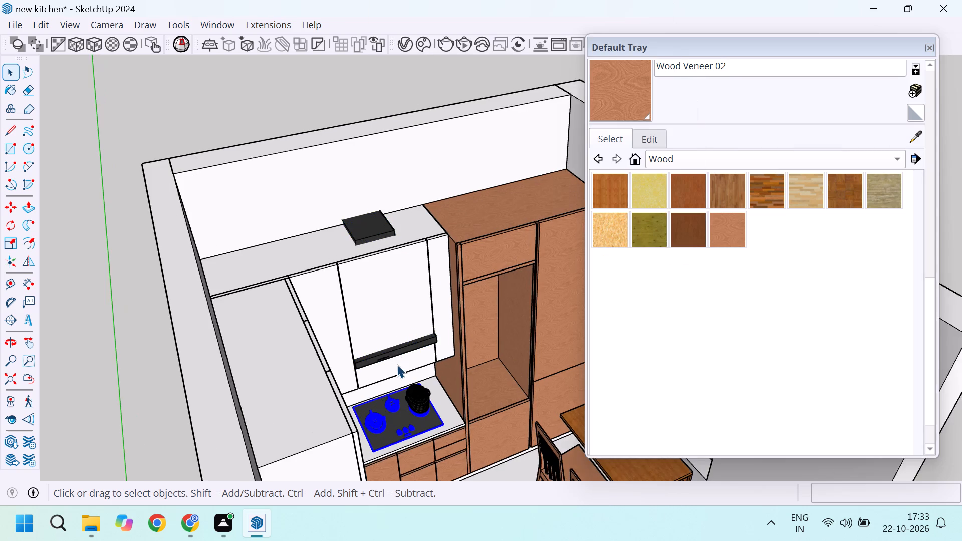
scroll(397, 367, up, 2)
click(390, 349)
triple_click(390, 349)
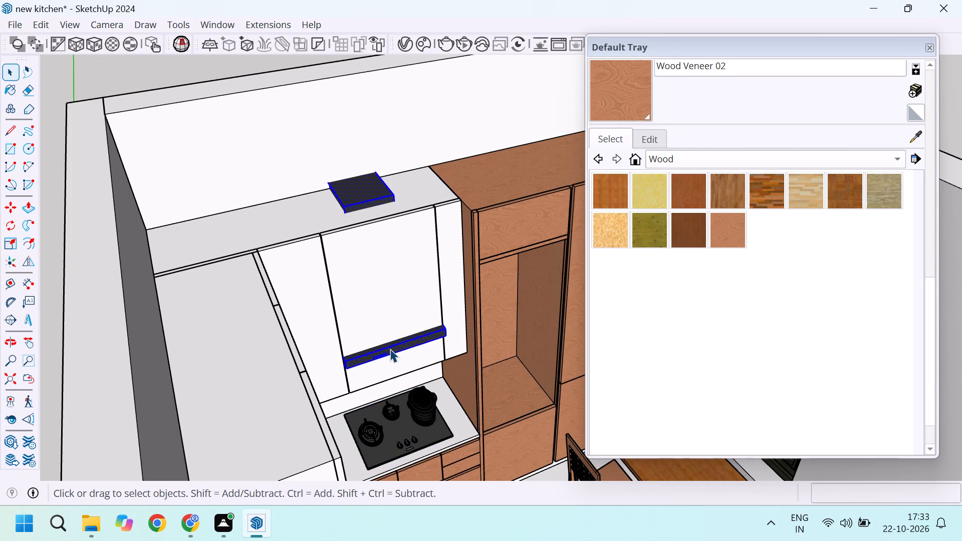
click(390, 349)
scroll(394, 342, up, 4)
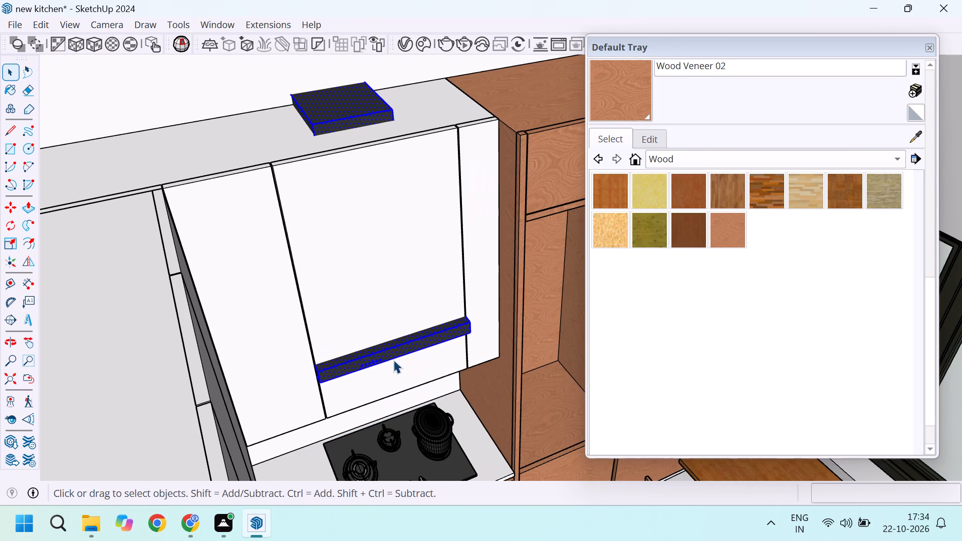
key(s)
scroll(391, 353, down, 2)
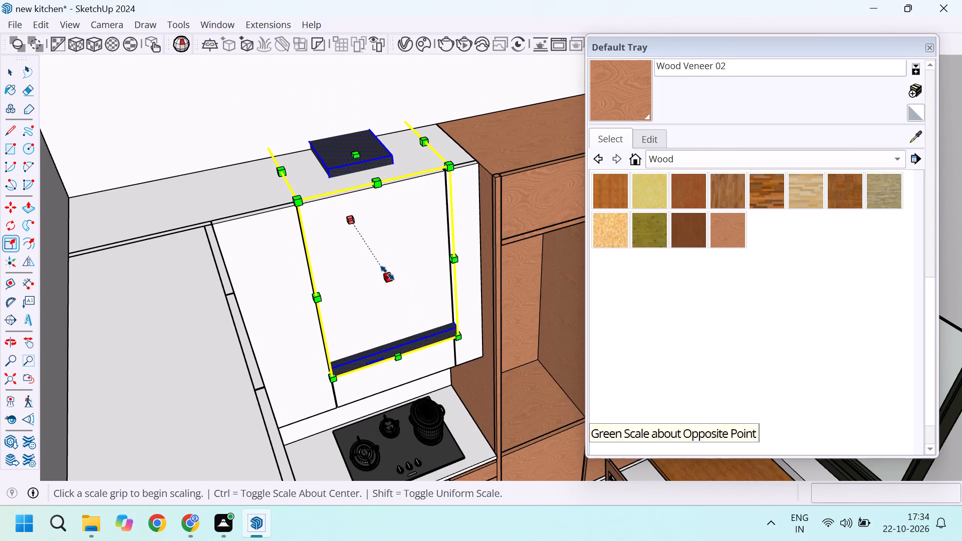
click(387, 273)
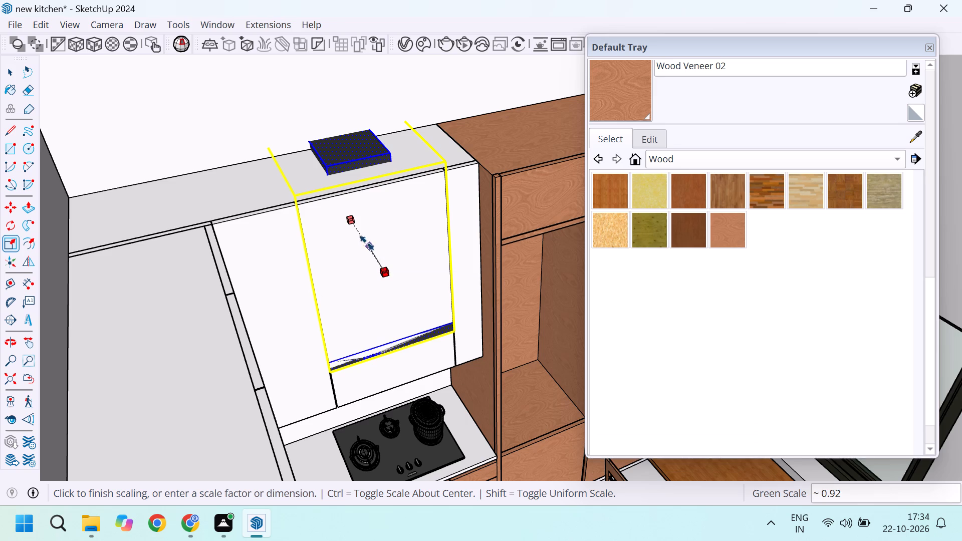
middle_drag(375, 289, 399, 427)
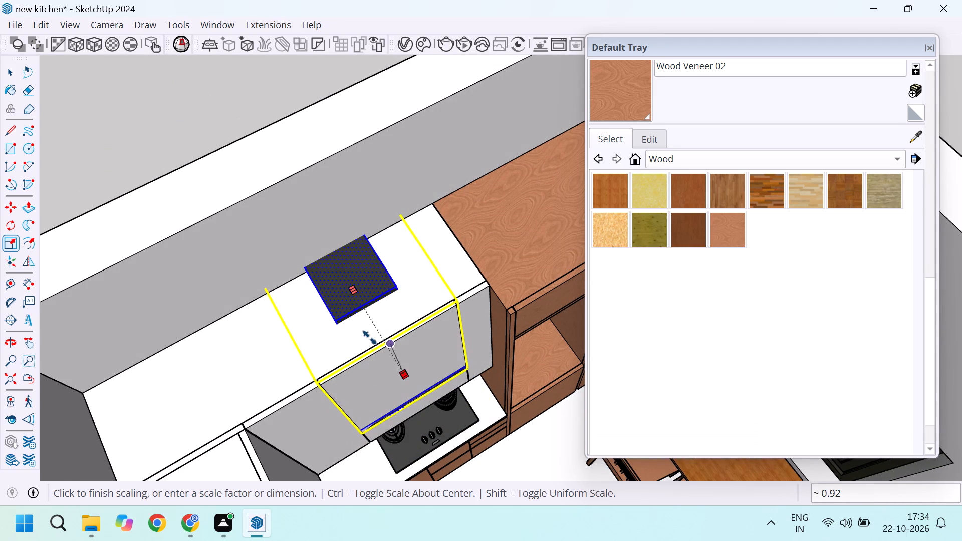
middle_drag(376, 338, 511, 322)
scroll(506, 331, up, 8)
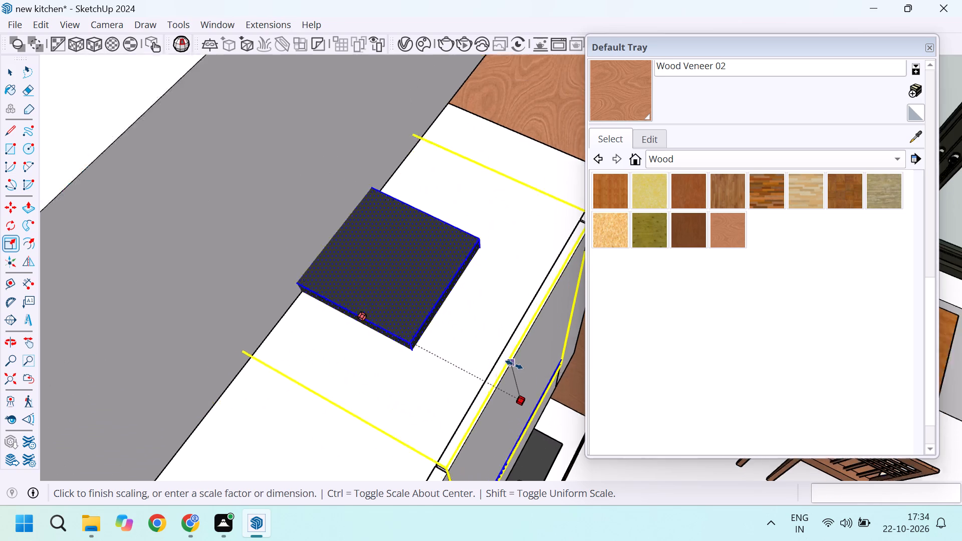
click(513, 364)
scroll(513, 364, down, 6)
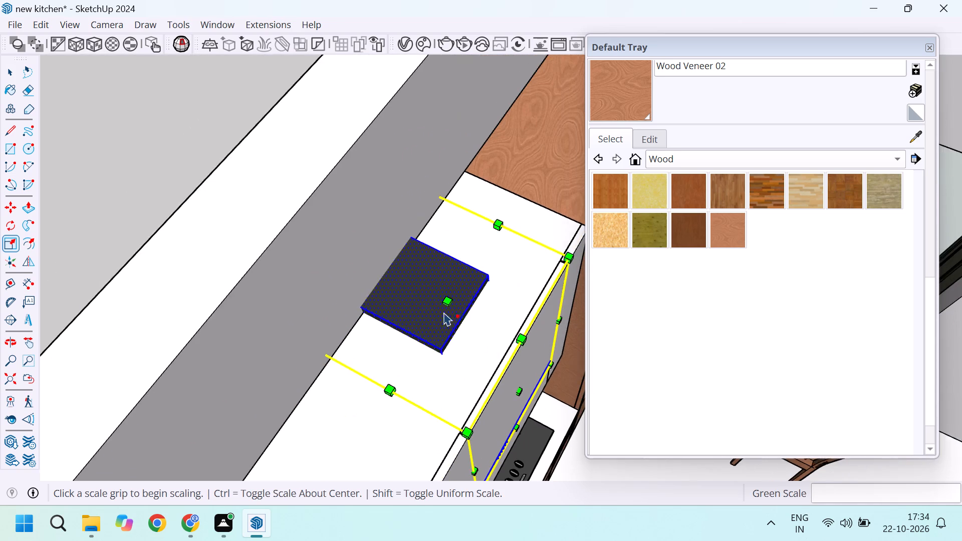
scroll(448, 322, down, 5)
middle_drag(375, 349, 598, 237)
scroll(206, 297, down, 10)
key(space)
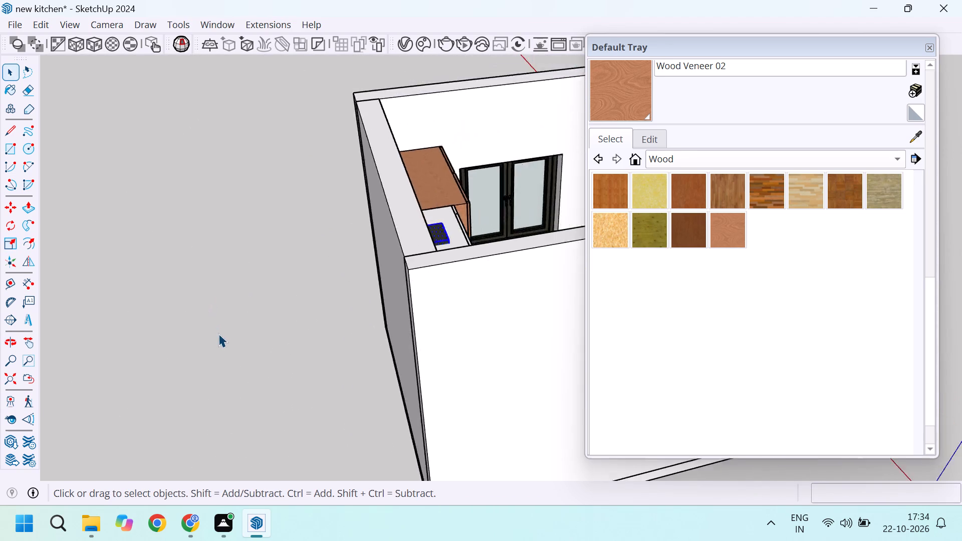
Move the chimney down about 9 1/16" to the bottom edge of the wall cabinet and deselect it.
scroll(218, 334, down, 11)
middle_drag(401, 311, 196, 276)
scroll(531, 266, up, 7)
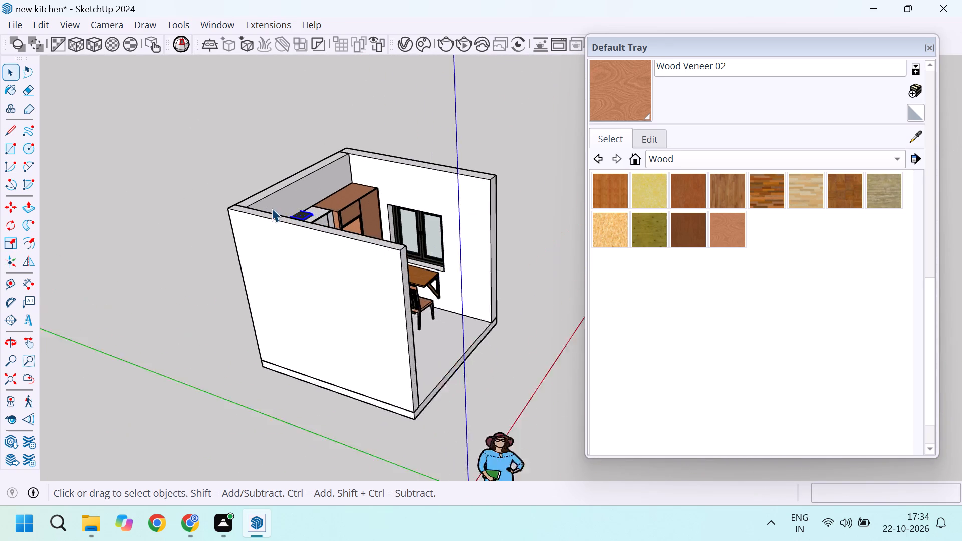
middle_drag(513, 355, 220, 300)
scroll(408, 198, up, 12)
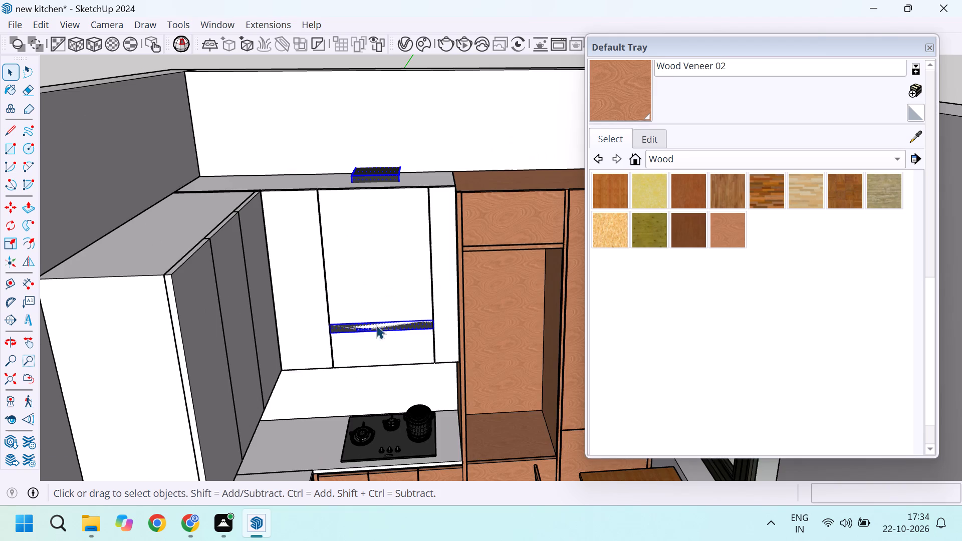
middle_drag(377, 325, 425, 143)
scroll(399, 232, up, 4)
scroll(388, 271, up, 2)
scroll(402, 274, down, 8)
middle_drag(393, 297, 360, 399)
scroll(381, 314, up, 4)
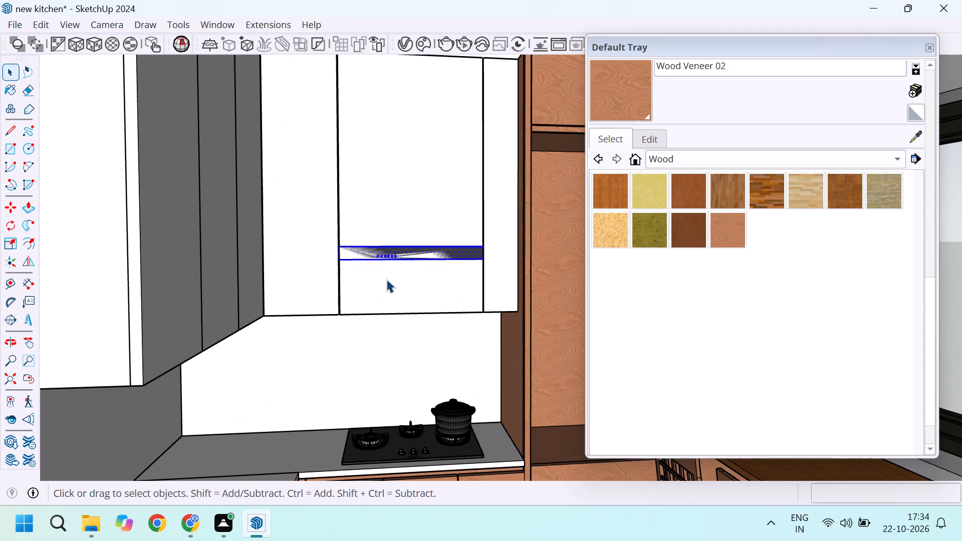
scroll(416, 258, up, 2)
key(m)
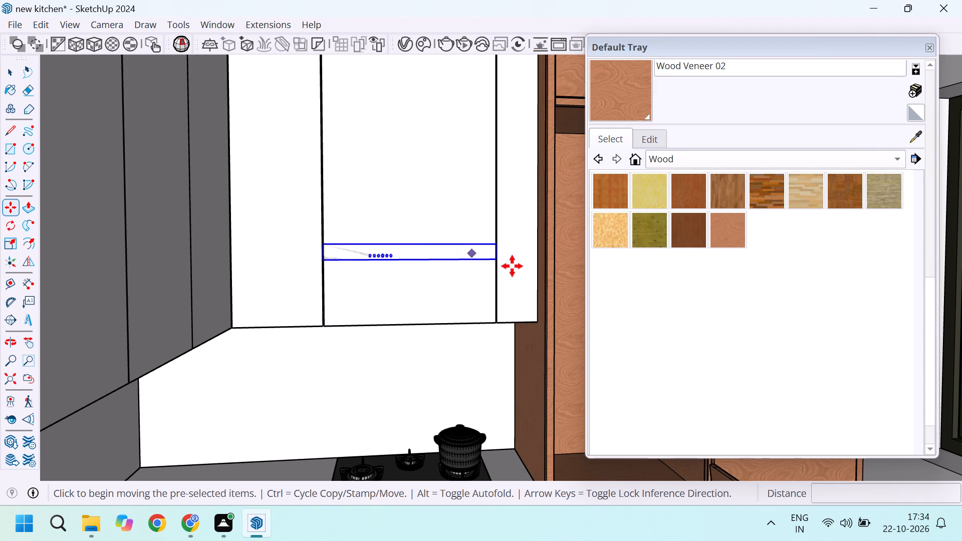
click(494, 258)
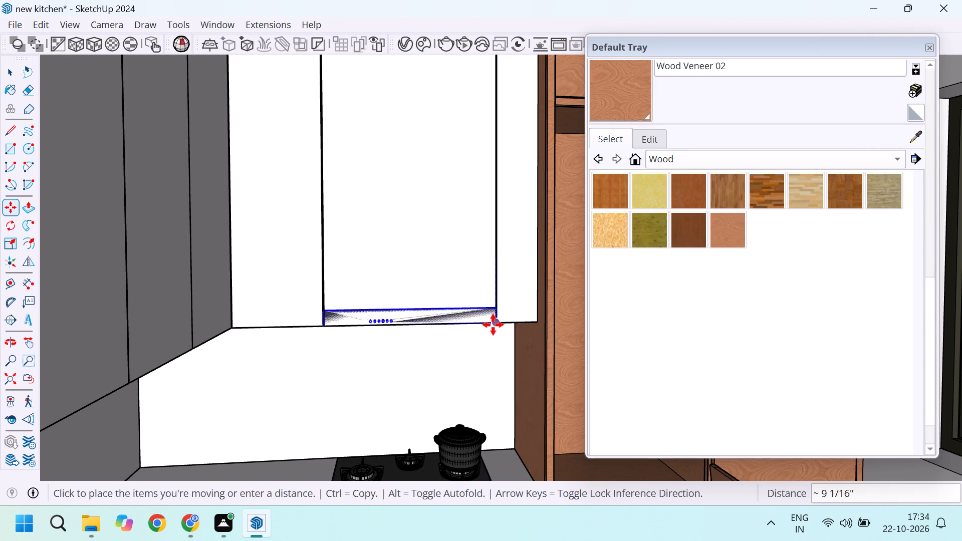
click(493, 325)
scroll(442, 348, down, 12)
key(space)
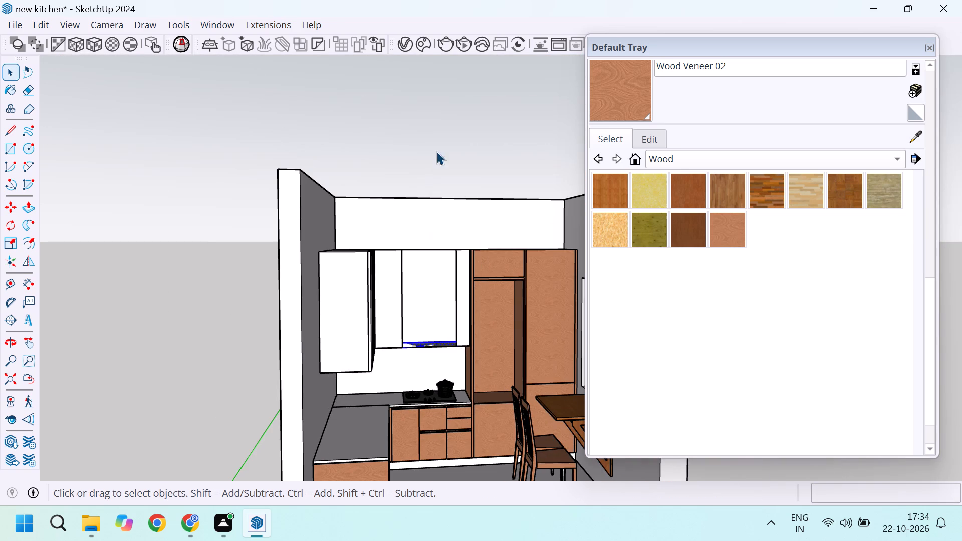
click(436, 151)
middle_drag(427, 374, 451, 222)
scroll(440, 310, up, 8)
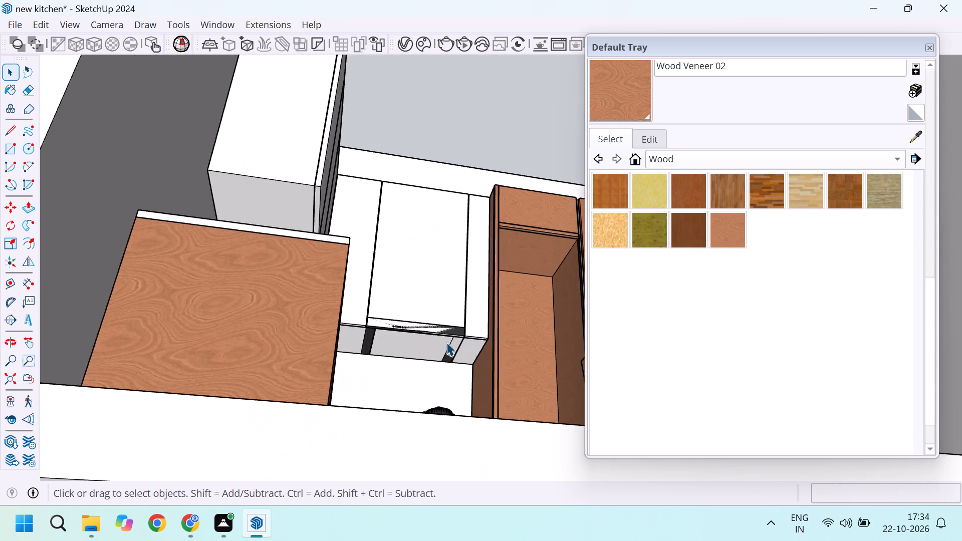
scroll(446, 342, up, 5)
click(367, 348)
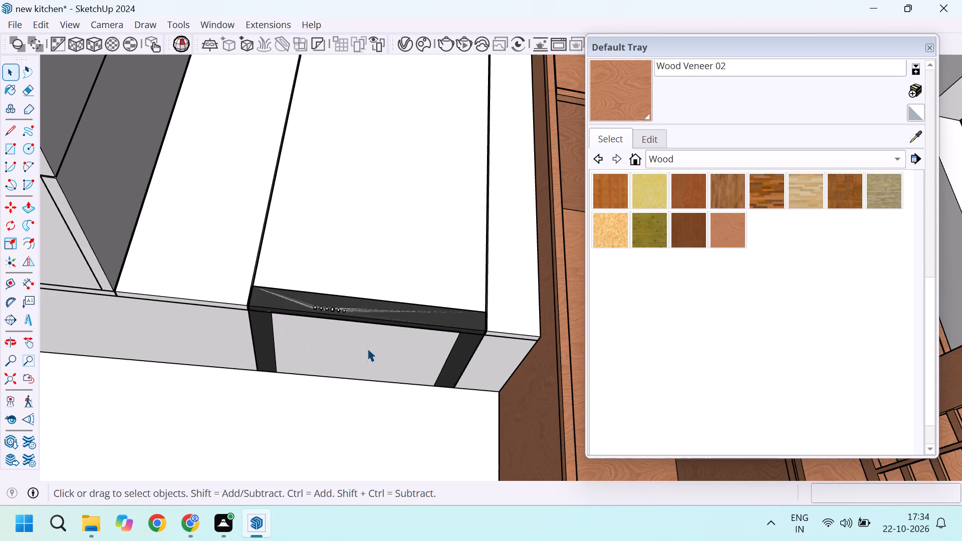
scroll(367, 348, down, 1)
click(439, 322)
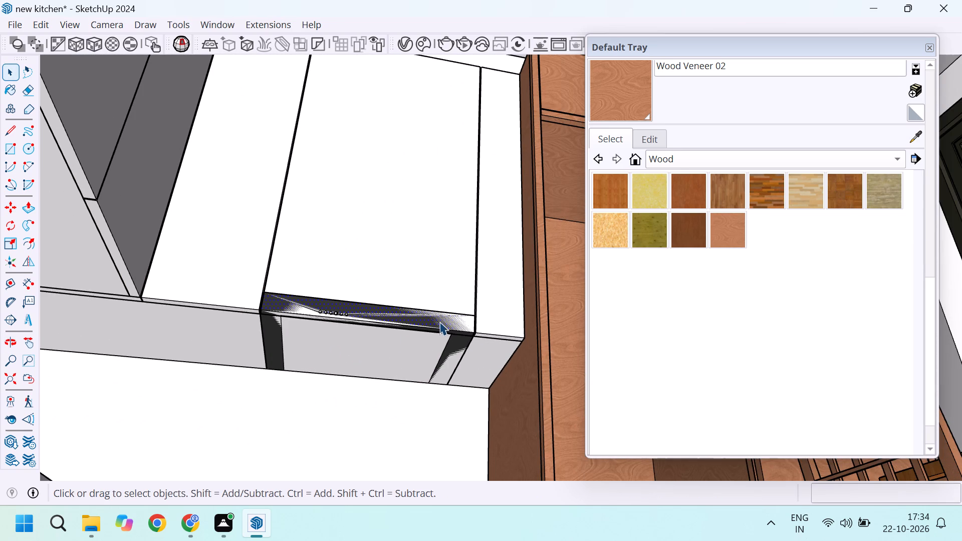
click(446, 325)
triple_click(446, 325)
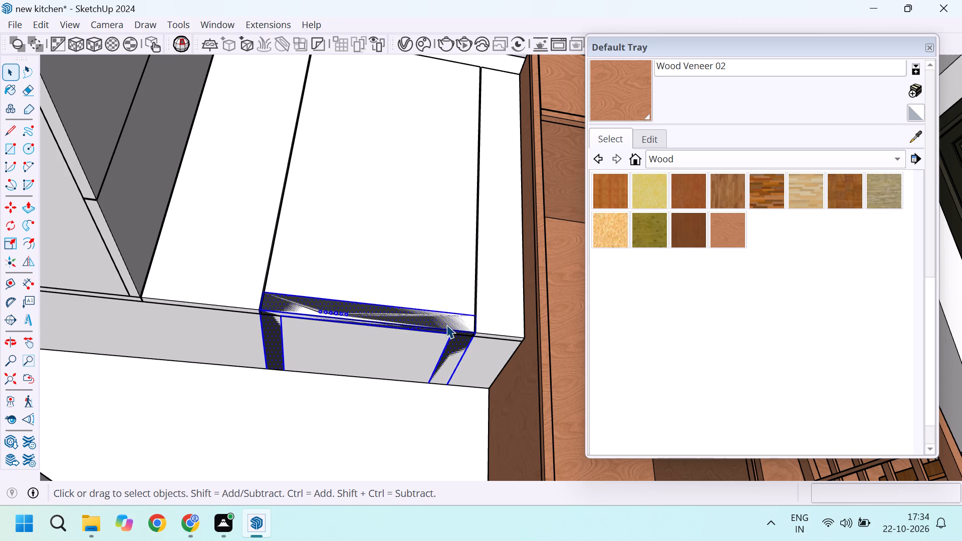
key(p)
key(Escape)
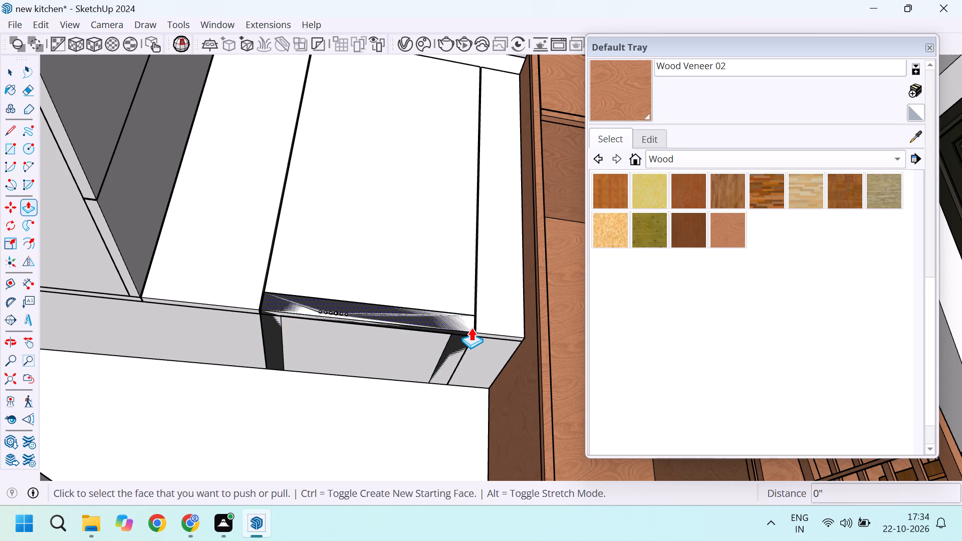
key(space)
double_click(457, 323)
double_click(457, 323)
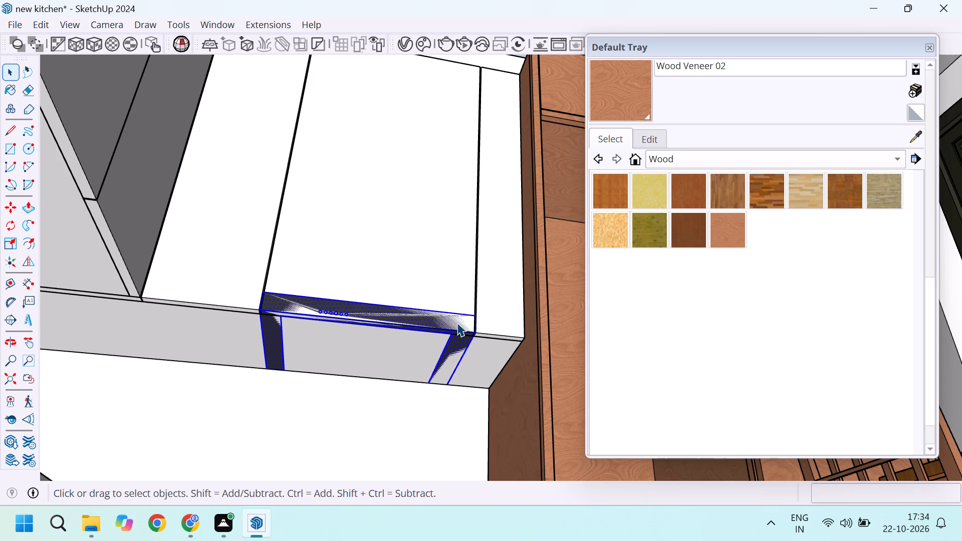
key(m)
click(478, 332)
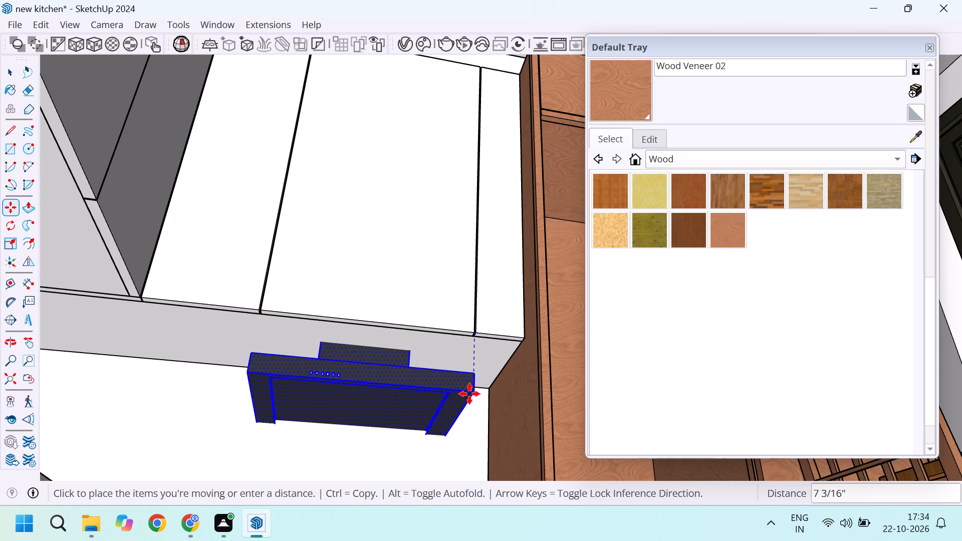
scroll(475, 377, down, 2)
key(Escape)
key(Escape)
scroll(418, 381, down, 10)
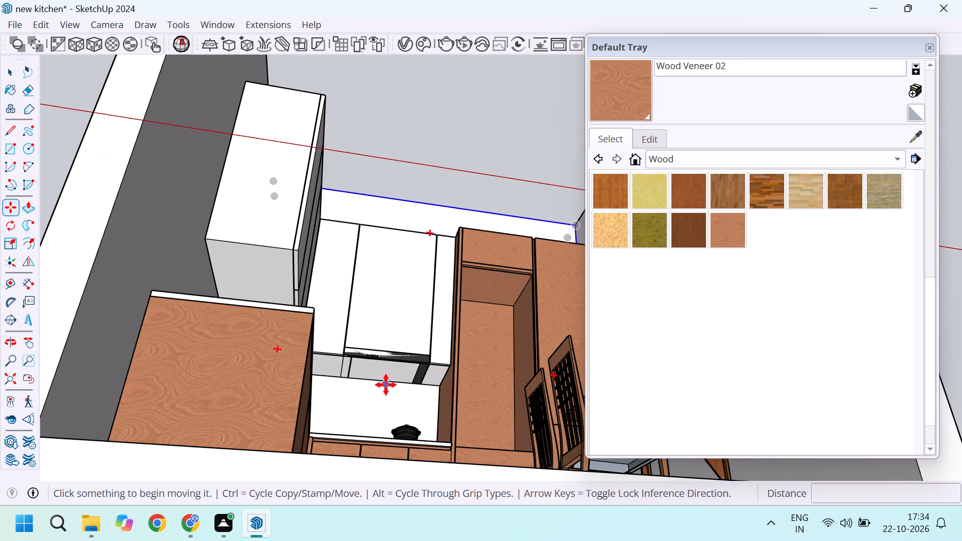
Undo the chimney move, scaling and explosions back to the unexploded hob-and-chimney set, redoing one step to keep it in place.
key(ctrl+z)
key(ctrl+z)
key(ctrl+z)
key(ctrl+z)
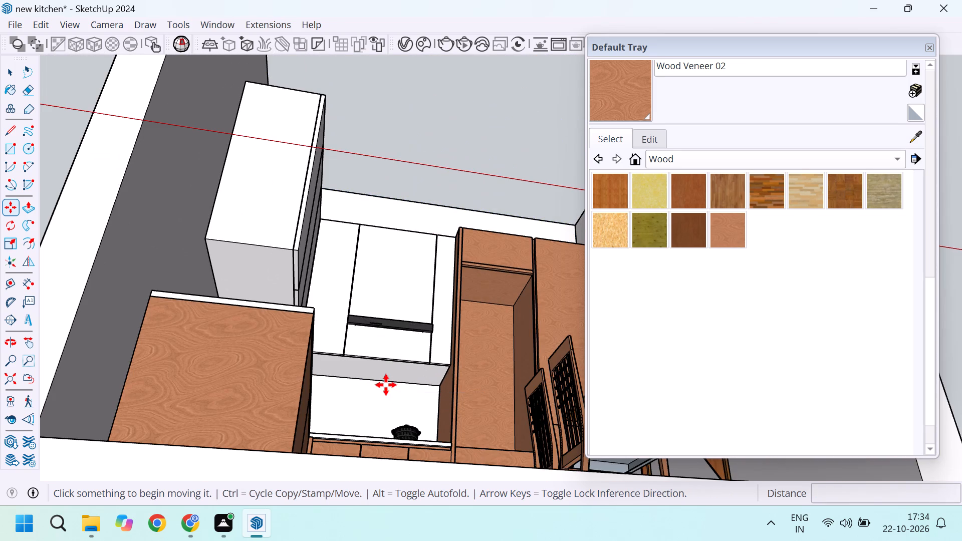
key(ctrl+z)
key(ctrl+z)
key(ctrl+z)
key(ctrl+z)
key(ctrl+z)
key(ctrl+z)
key(ctrl+z)
key(ctrl+z)
key(ctrl+z)
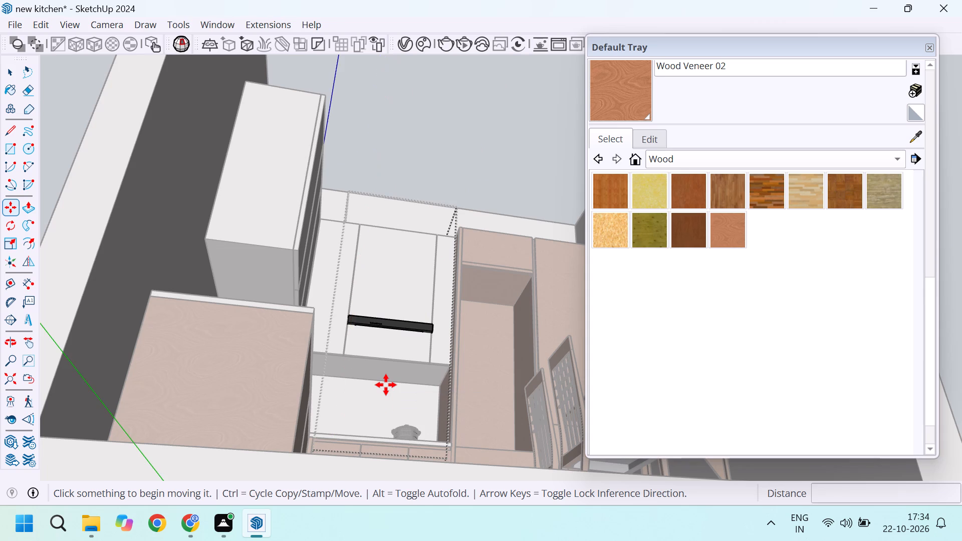
key(ctrl+z)
key(ctrl+z)
key(ctrl+z)
key(ctrl+z)
key(ctrl+z)
key(ctrl+z)
key(ctrl+z)
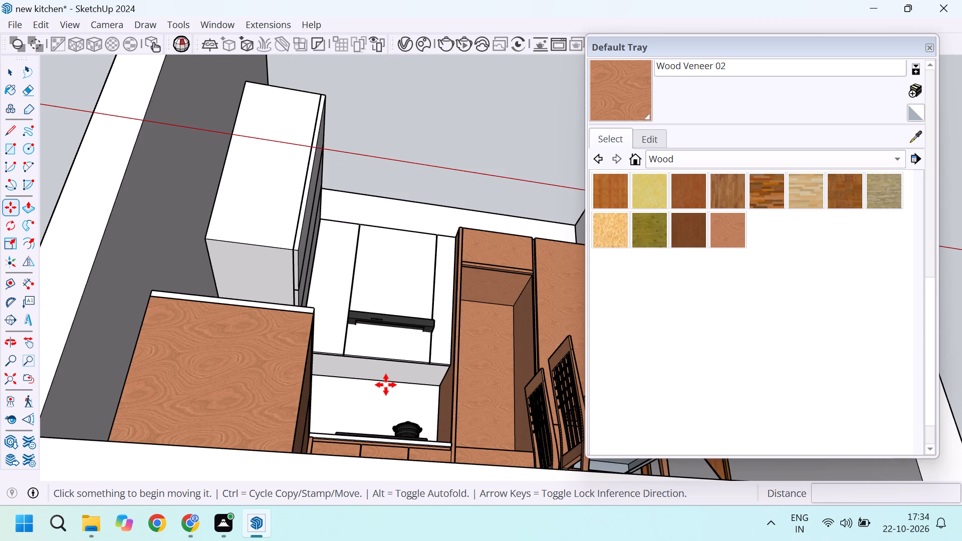
key(ctrl+z)
scroll(382, 391, down, 4)
middle_drag(379, 372, 333, 535)
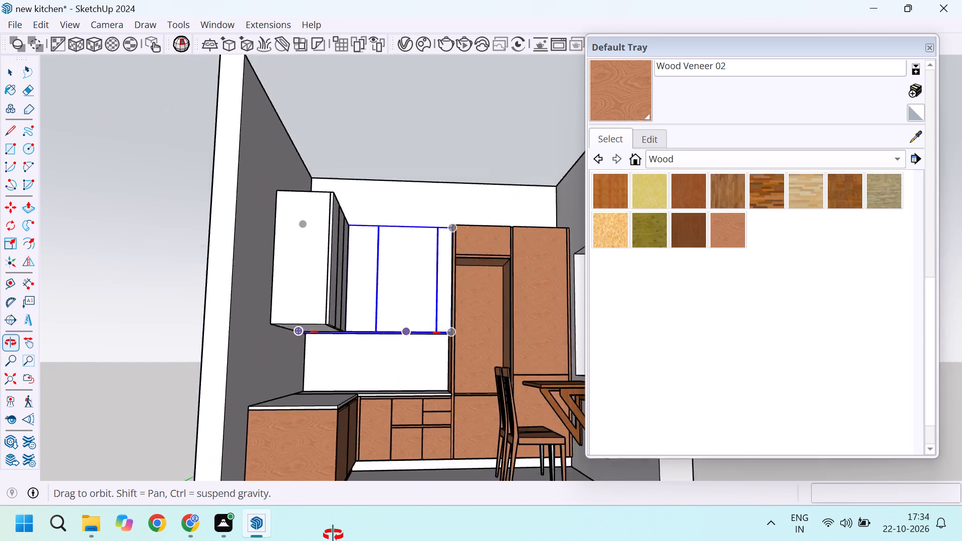
middle_drag(333, 535, 332, 540)
key(ctrl+y)
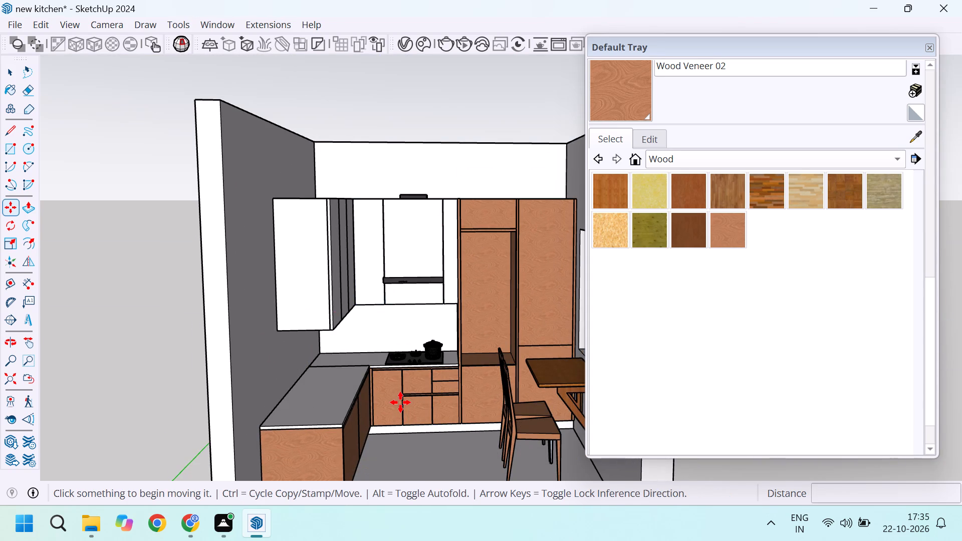
Examine how the chimney sits against the wall cabinet and above the hob on the back counter.
scroll(388, 236, up, 12)
scroll(465, 339, down, 14)
key(space)
scroll(421, 271, up, 13)
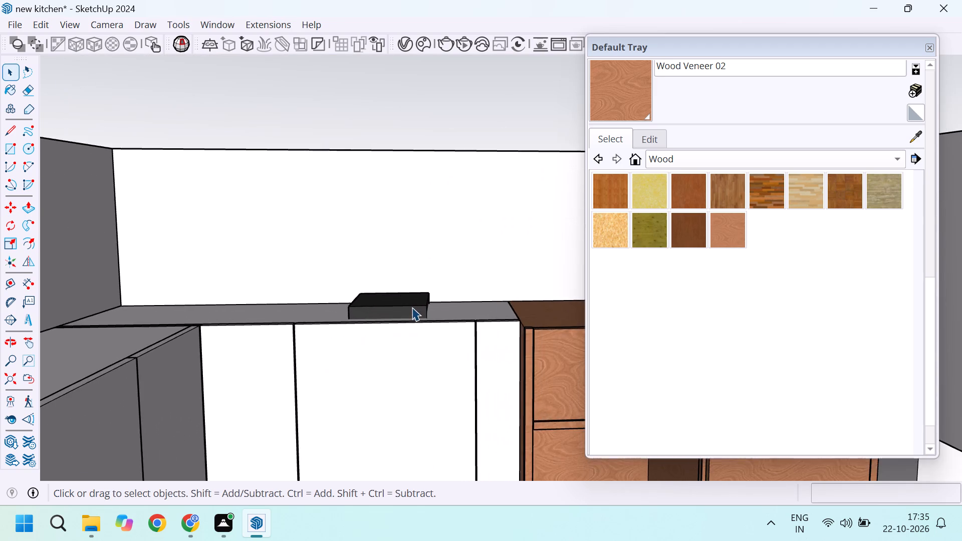
scroll(412, 307, down, 20)
scroll(391, 330, up, 8)
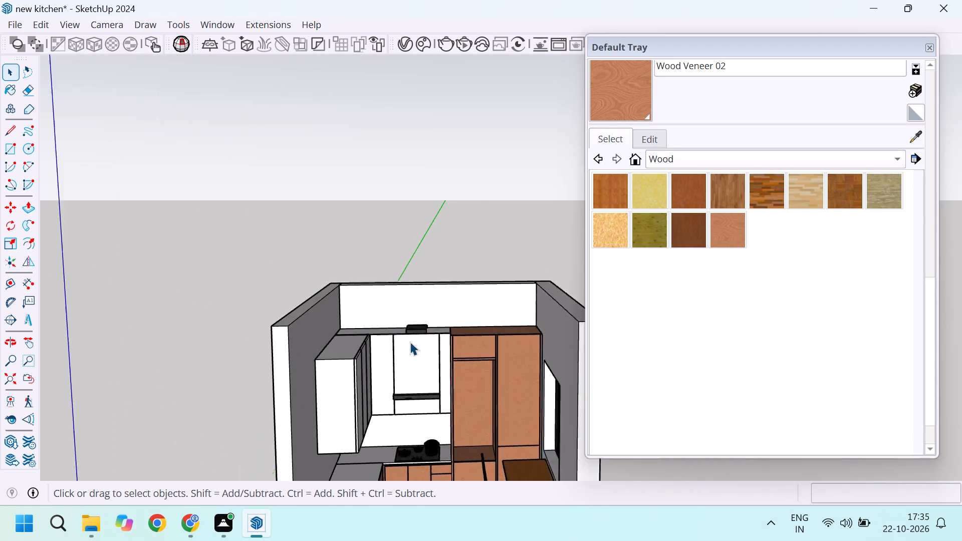
scroll(410, 342, up, 1)
scroll(383, 389, down, 5)
middle_drag(405, 448, 343, 472)
scroll(385, 458, up, 16)
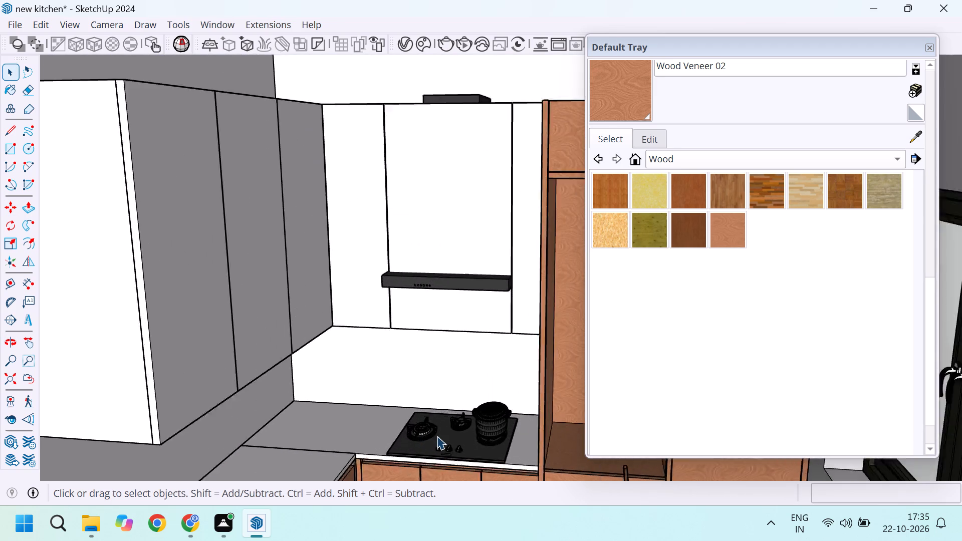
Examine how the hob sits on the back counter and lines up with the chimney above it.
scroll(464, 442, up, 5)
scroll(454, 346, down, 1)
scroll(455, 383, up, 4)
scroll(372, 387, down, 7)
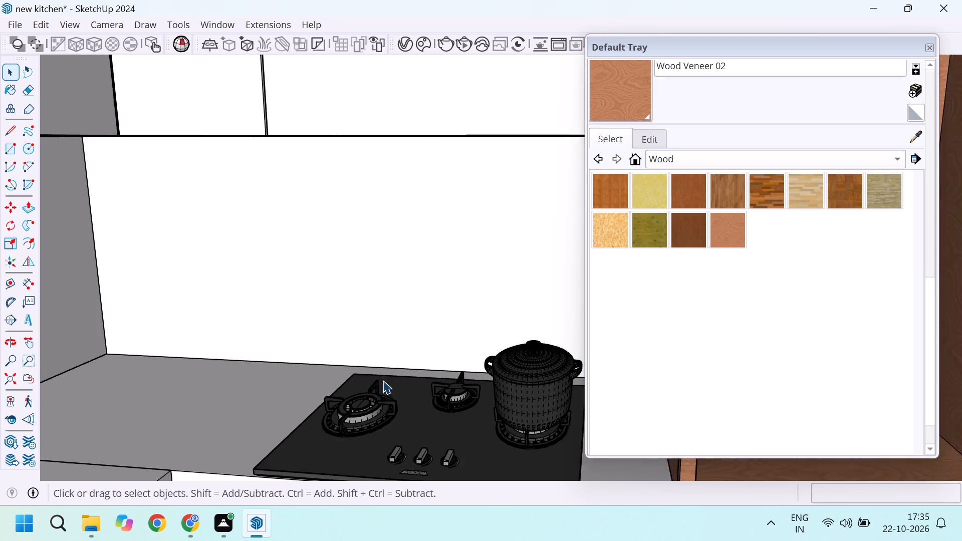
scroll(383, 380, down, 2)
scroll(458, 429, up, 18)
click(504, 439)
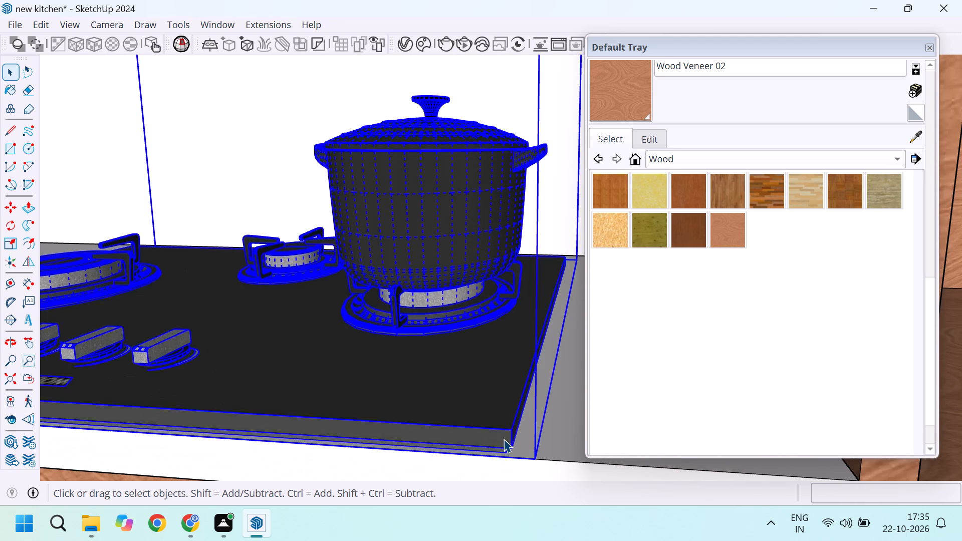
scroll(504, 439, down, 17)
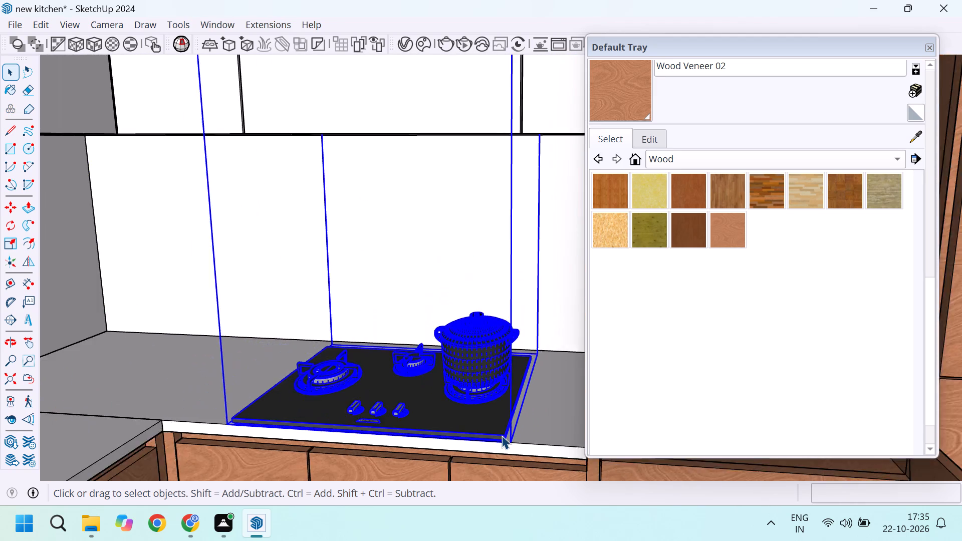
scroll(502, 435, down, 10)
scroll(452, 316, down, 5)
scroll(453, 269, up, 5)
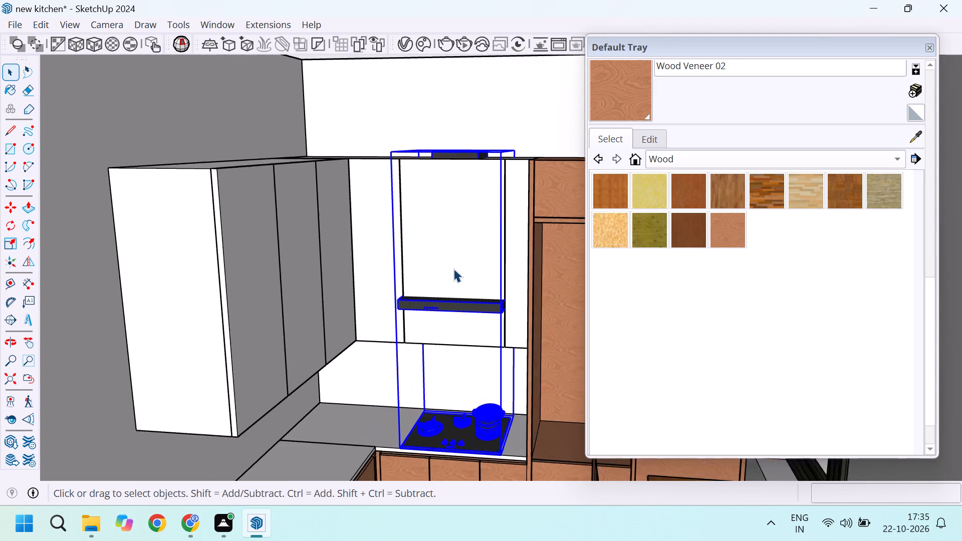
Copy the whole chimney geometry from inside the hob-and-chimney set and paste it outside the kitchen, beyond the window wall.
click(463, 309)
triple_click(463, 309)
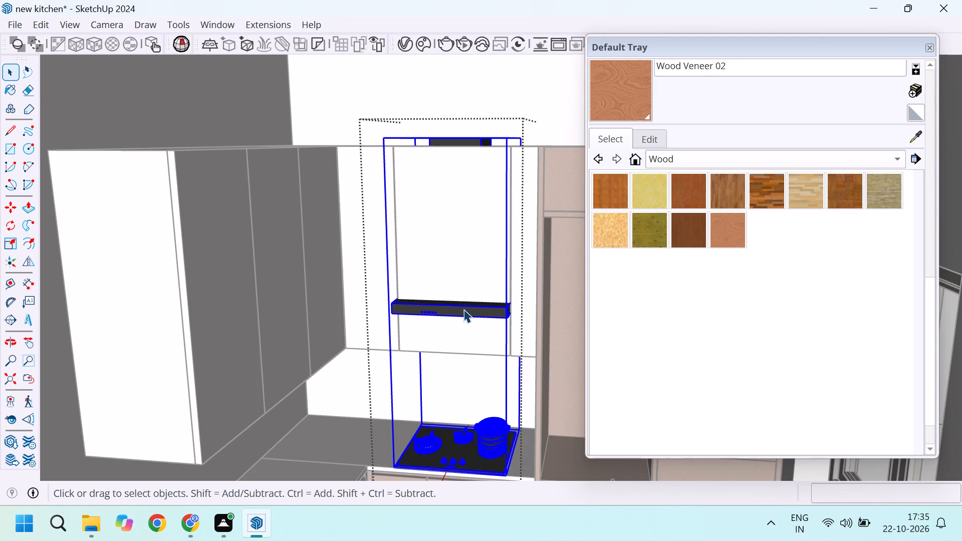
triple_click(463, 309)
double_click(463, 309)
click(463, 309)
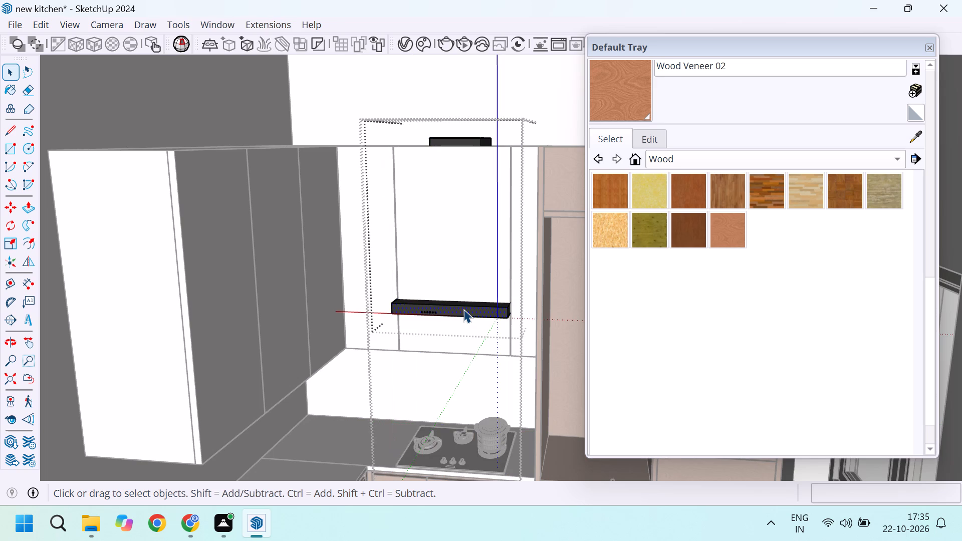
triple_click(463, 309)
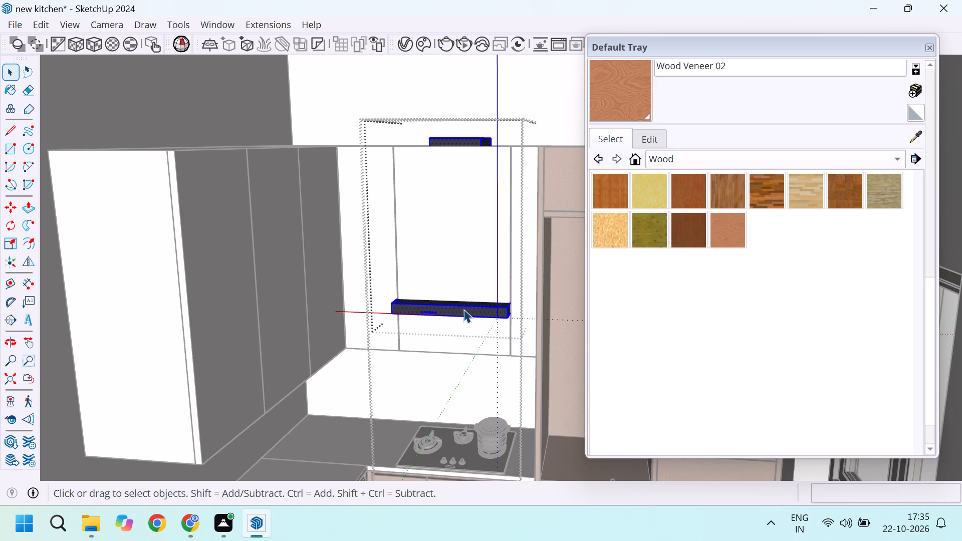
key(ctrl+c)
scroll(336, 332, down, 17)
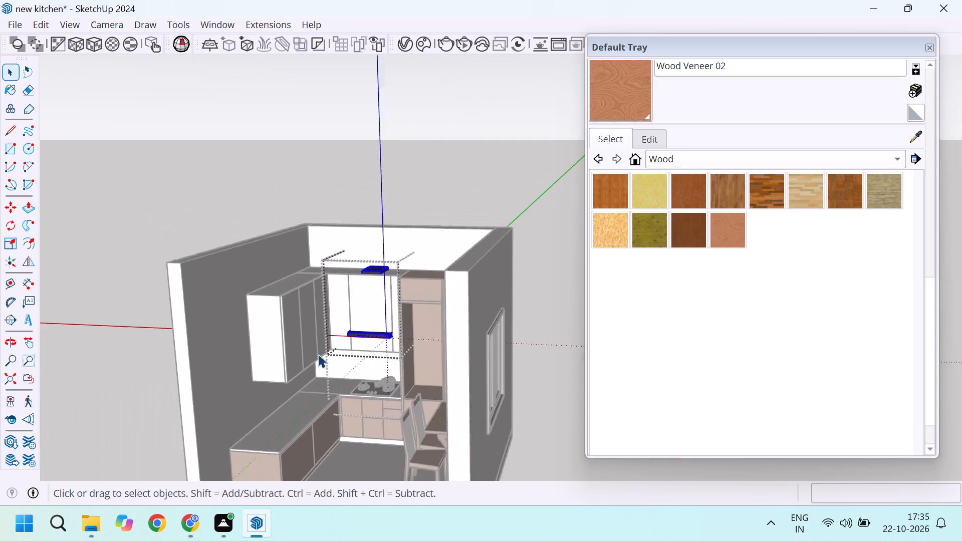
scroll(318, 354, down, 1)
click(493, 295)
triple_click(499, 296)
triple_click(499, 296)
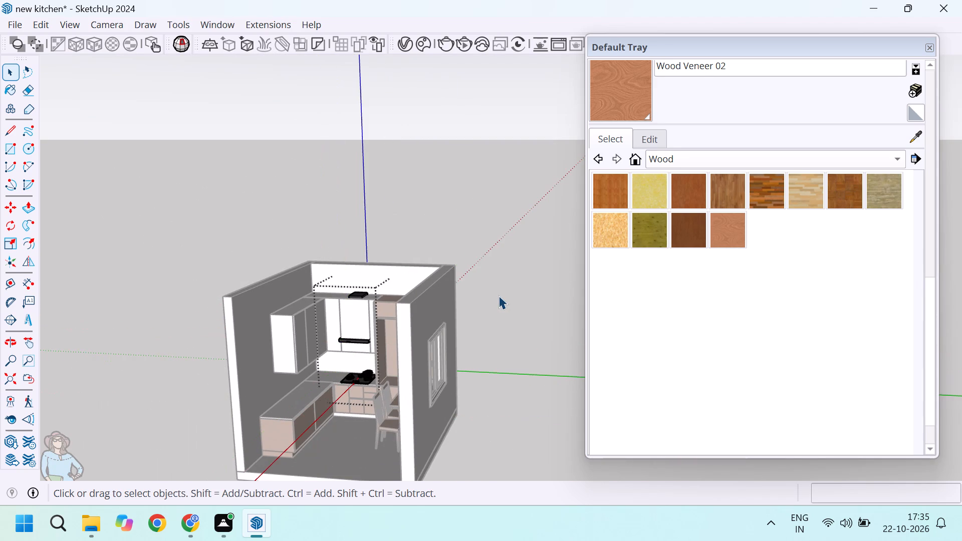
click(499, 296)
key(ctrl+v)
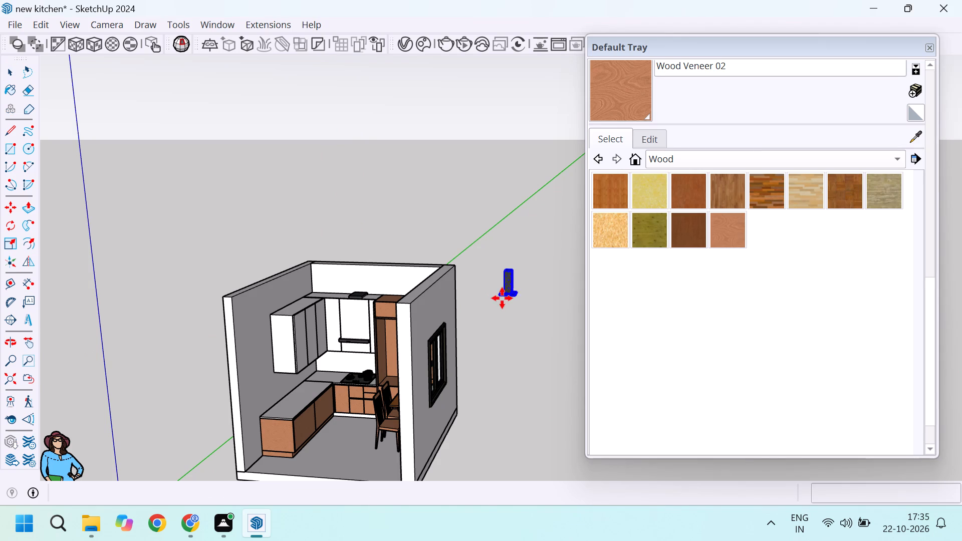
click(499, 314)
Make the pasted chimney geometry a group.
scroll(505, 301, up, 9)
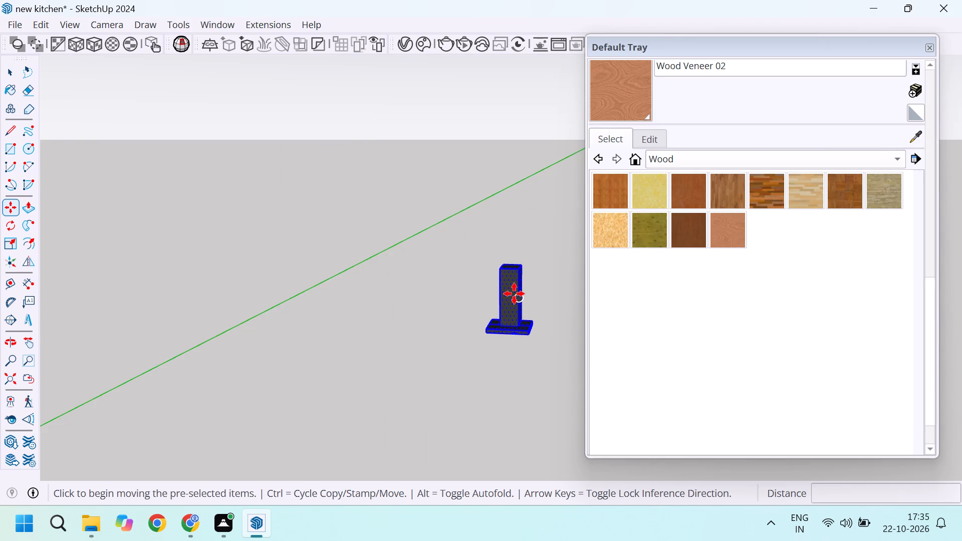
key(space)
right_click(514, 294)
click(566, 140)
Delete the original chimney from inside the hob-and-chimney set, keeping the hob, and leave the set's editing mode.
scroll(454, 362, down, 7)
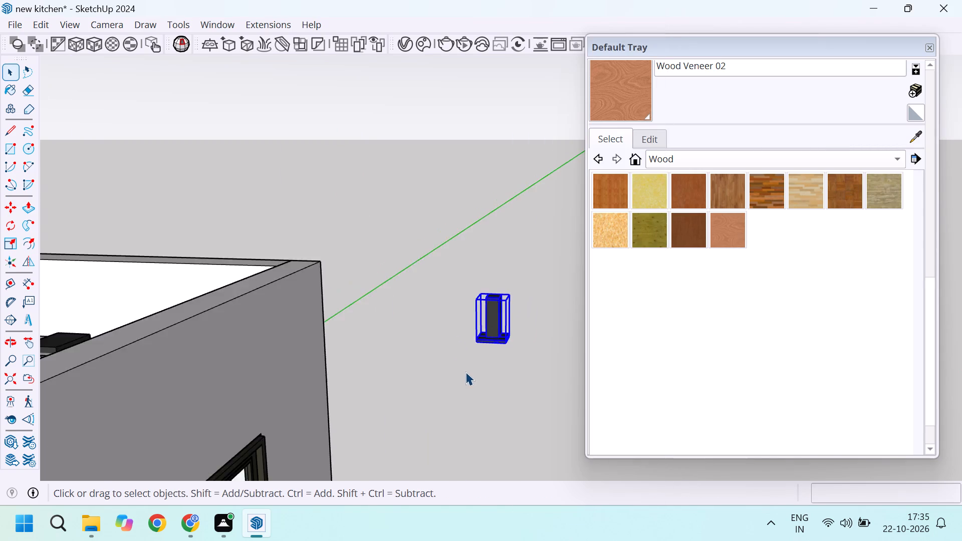
scroll(465, 372, down, 10)
middle_drag(358, 403, 423, 359)
scroll(374, 424, up, 9)
double_click(362, 448)
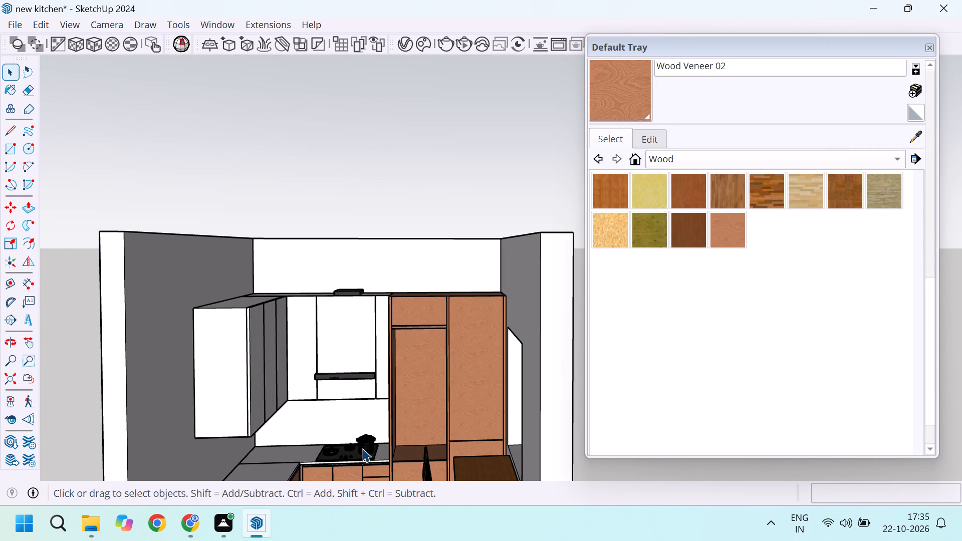
triple_click(355, 375)
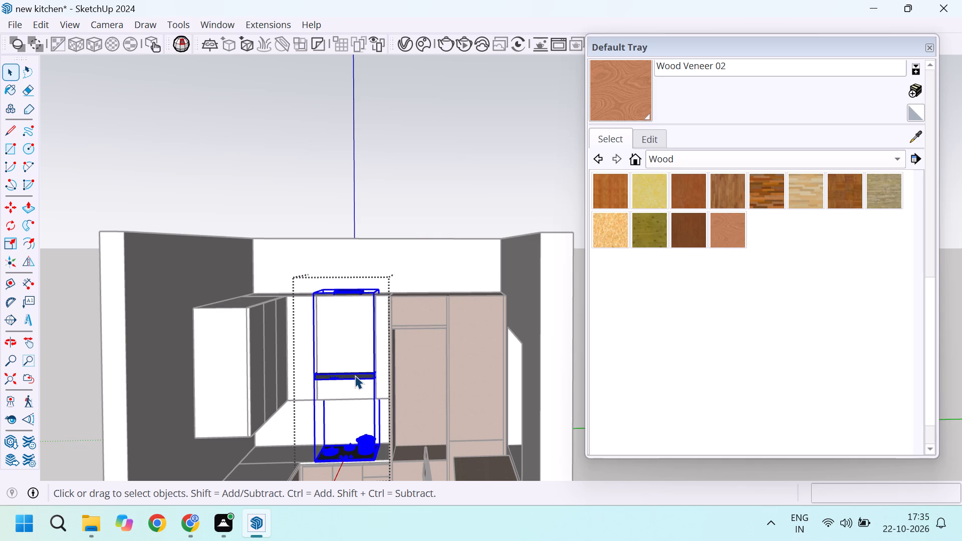
triple_click(355, 375)
triple_click(355, 375)
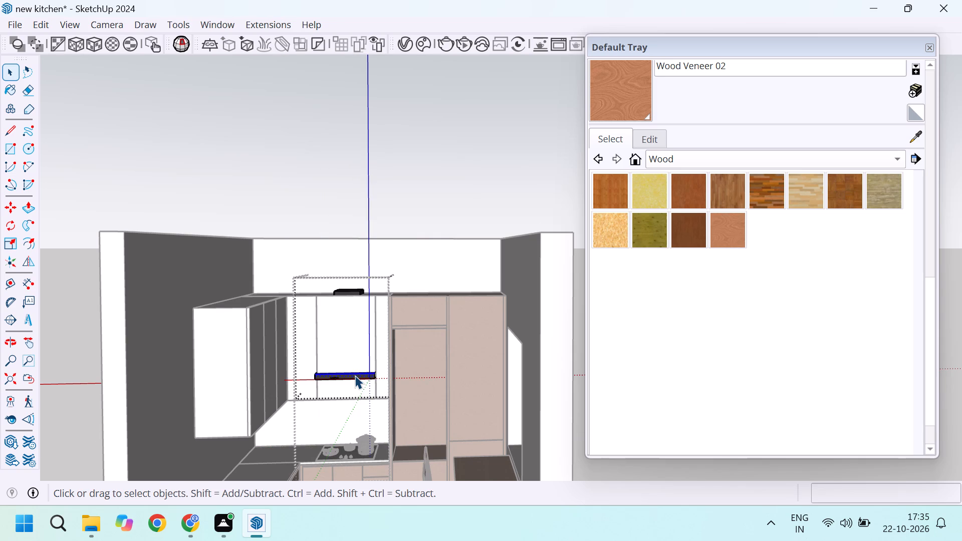
click(355, 375)
key(Delete)
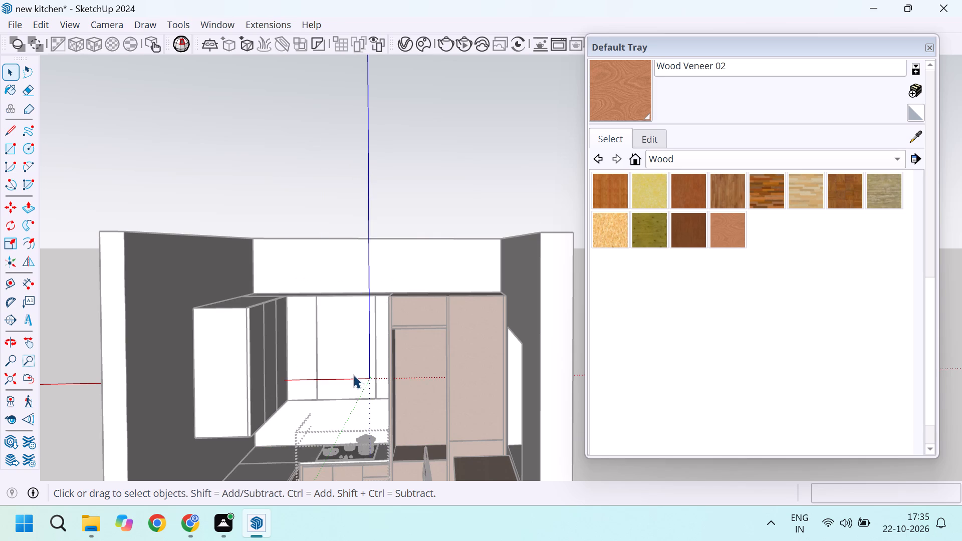
scroll(353, 375, down, 10)
scroll(404, 404, up, 7)
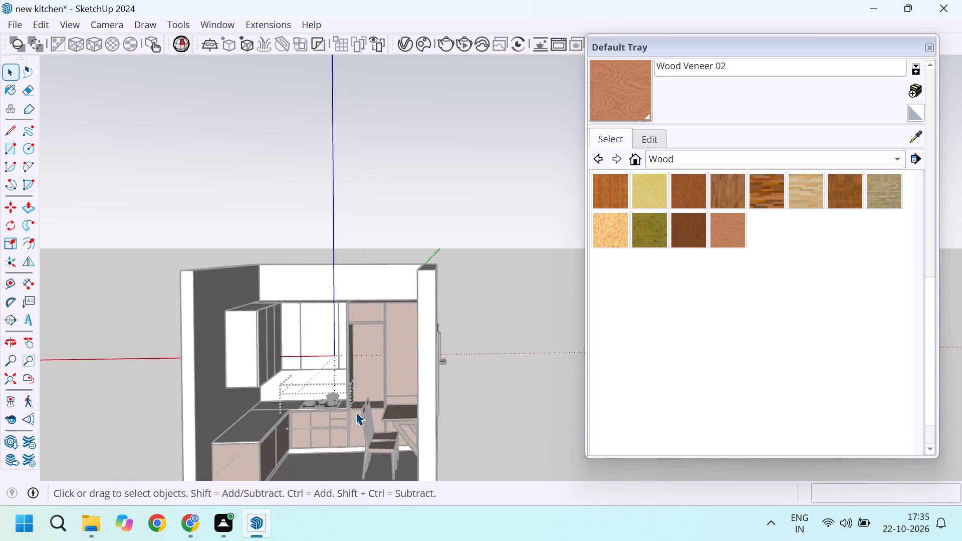
scroll(356, 412, up, 4)
scroll(297, 431, down, 10)
click(477, 312)
scroll(374, 360, up, 4)
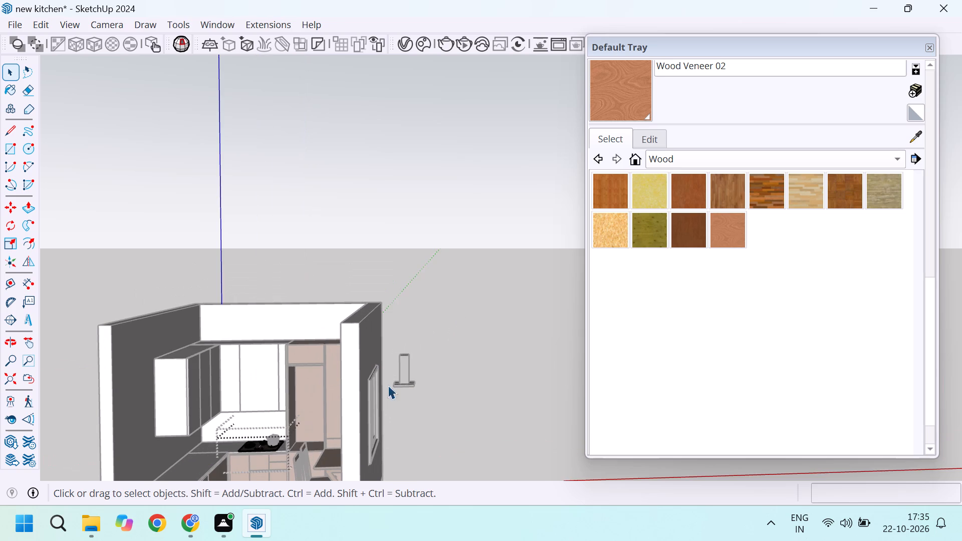
triple_click(460, 386)
triple_click(460, 388)
Move the chimney group by its lower front corner onto the back wall cabinet's bottom edge at the door line above the hob.
scroll(420, 381, up, 5)
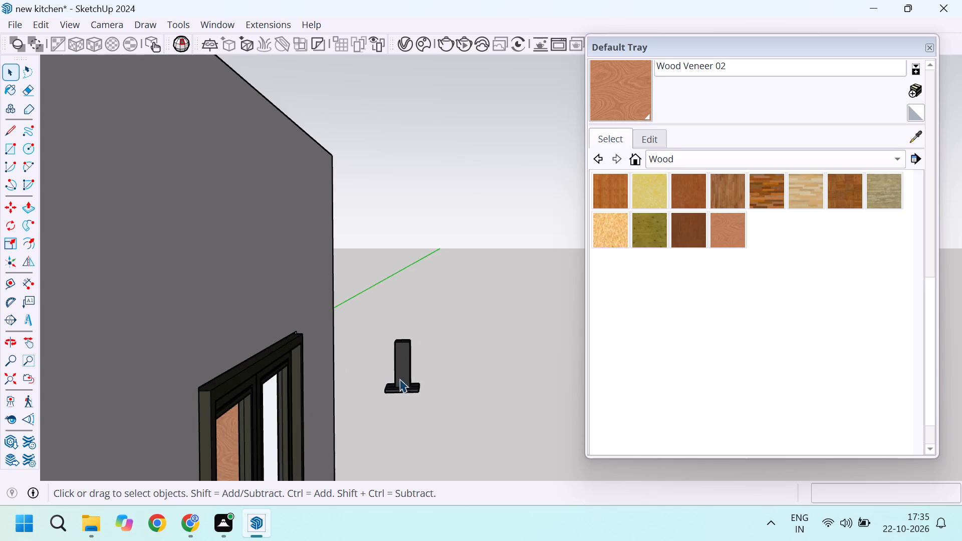
scroll(420, 373, up, 5)
click(403, 353)
scroll(375, 346, up, 4)
scroll(413, 408, up, 9)
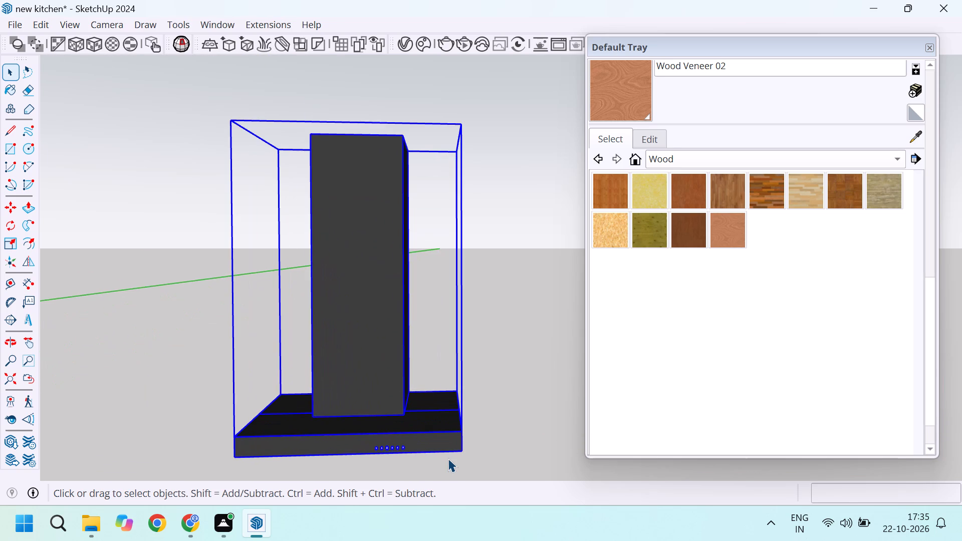
key(m)
click(462, 451)
scroll(507, 365, down, 4)
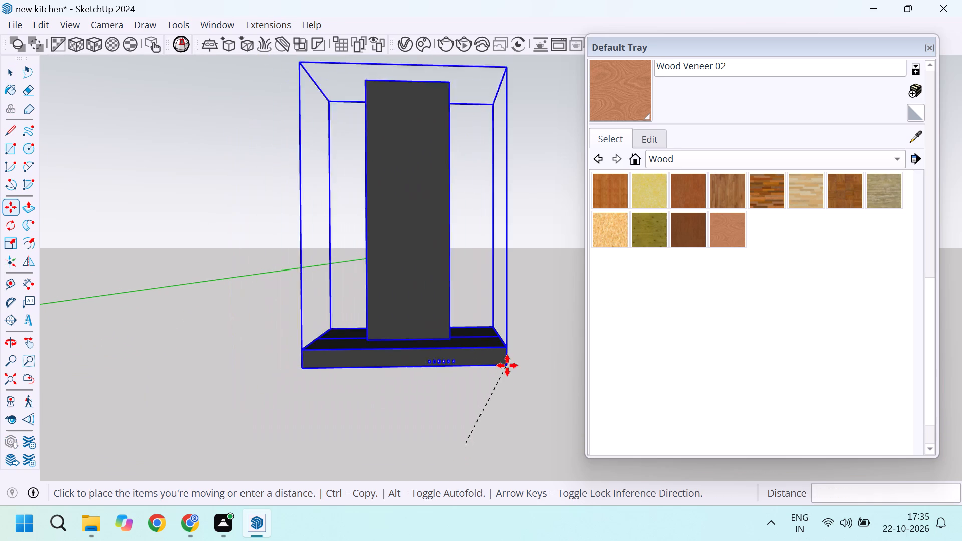
scroll(507, 365, down, 20)
scroll(507, 365, down, 9)
scroll(307, 271, down, 10)
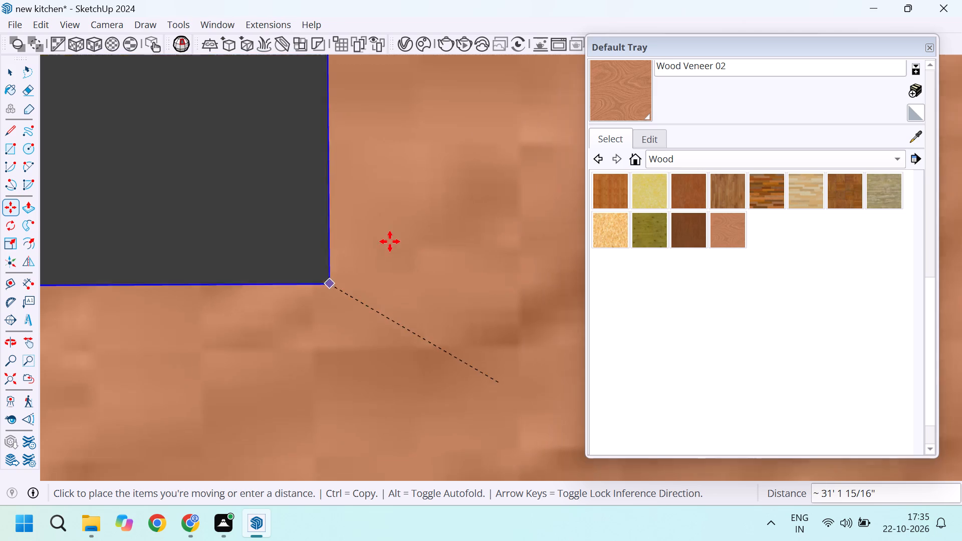
scroll(390, 241, down, 10)
click(8, 374)
scroll(227, 340, down, 2)
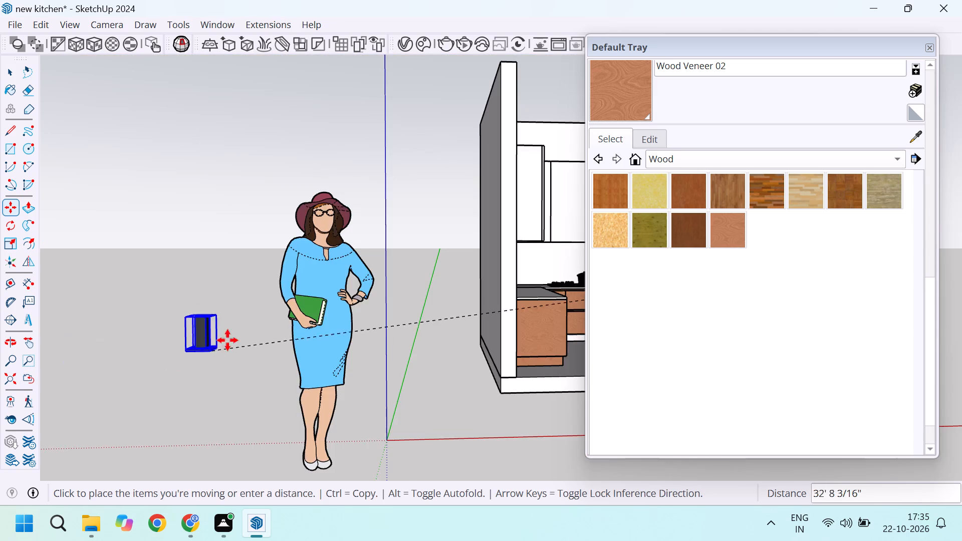
scroll(227, 340, down, 7)
scroll(373, 297, up, 20)
scroll(373, 297, up, 6)
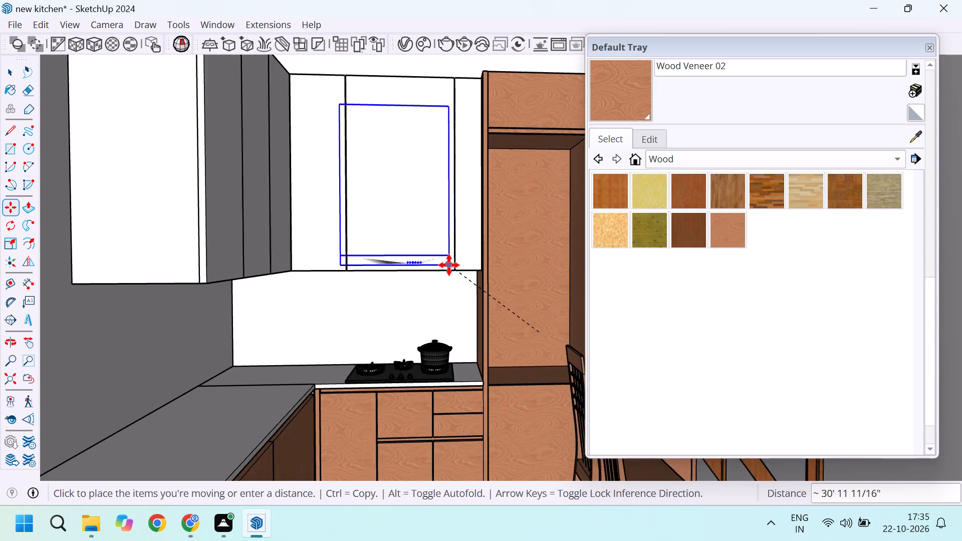
scroll(449, 265, up, 19)
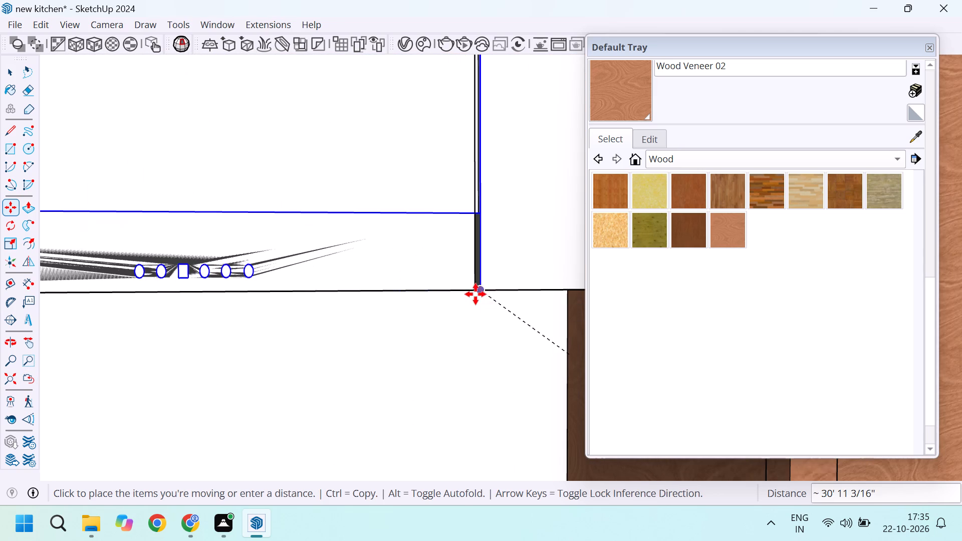
click(474, 293)
Examine the chimney's fit in the wall cabinet from below and from the front, and deselect it.
scroll(336, 417, down, 17)
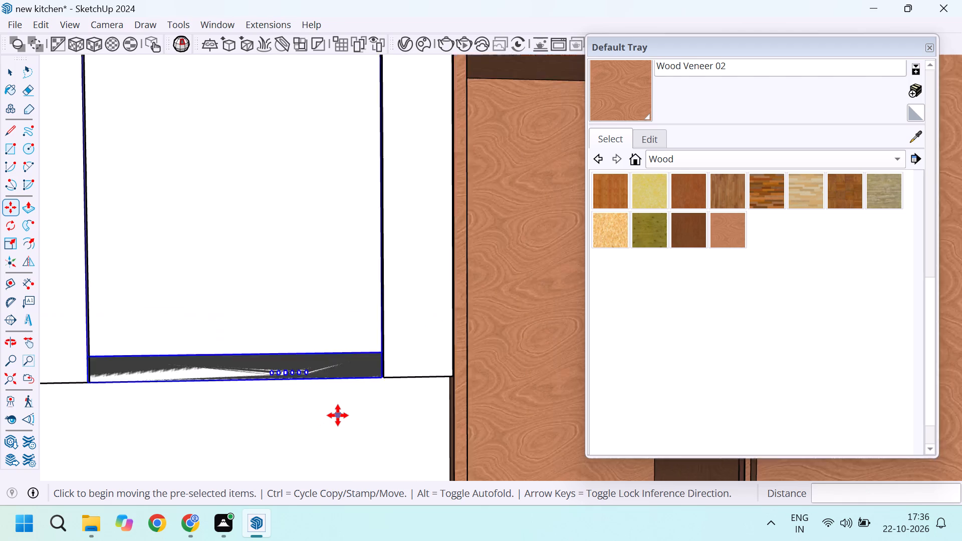
scroll(338, 415, down, 7)
middle_drag(321, 253, 285, 418)
scroll(299, 230, up, 4)
scroll(339, 272, down, 5)
scroll(330, 416, up, 5)
scroll(358, 384, up, 5)
middle_drag(381, 399, 441, 253)
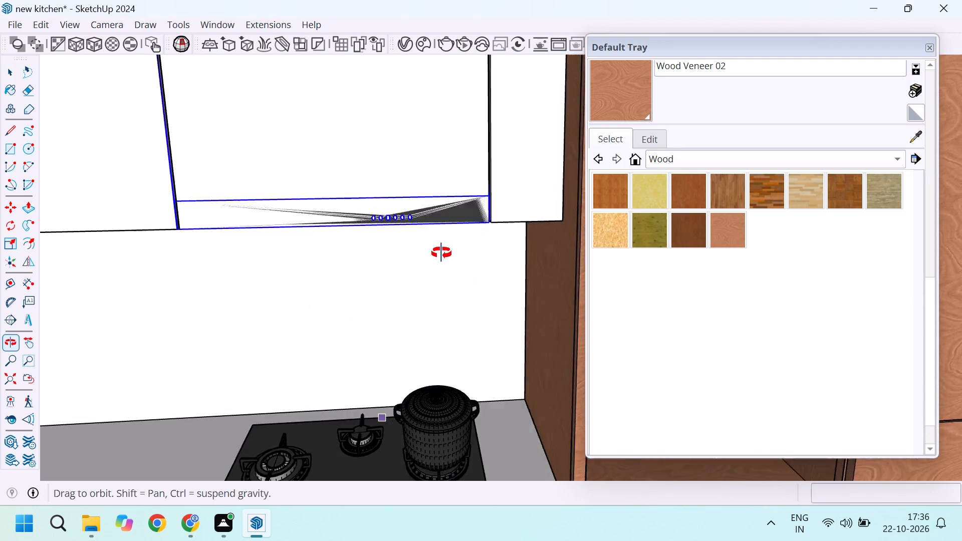
middle_drag(441, 253, 446, 241)
scroll(397, 165, up, 5)
middle_drag(411, 258, 401, 235)
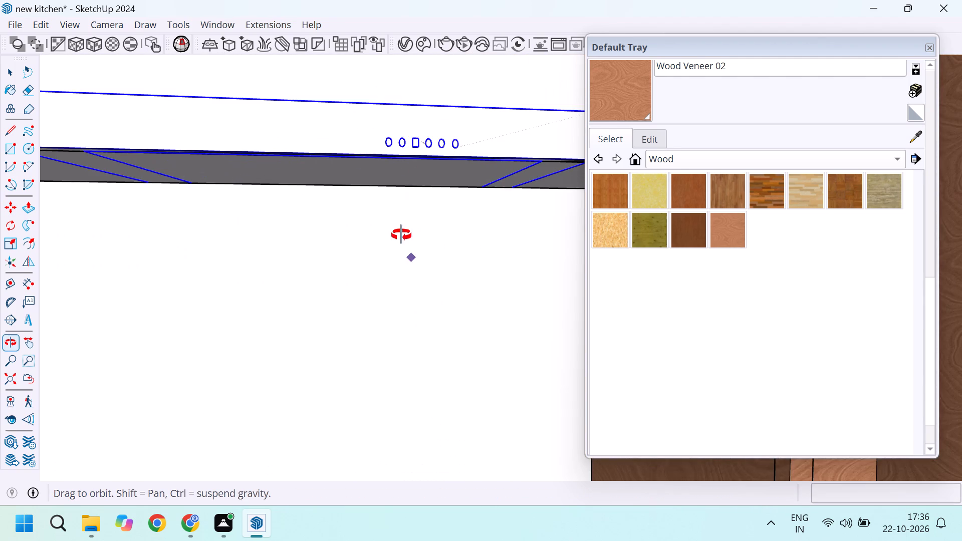
middle_drag(401, 235, 399, 184)
scroll(399, 184, up, 1)
scroll(332, 253, down, 20)
scroll(332, 253, down, 9)
key(space)
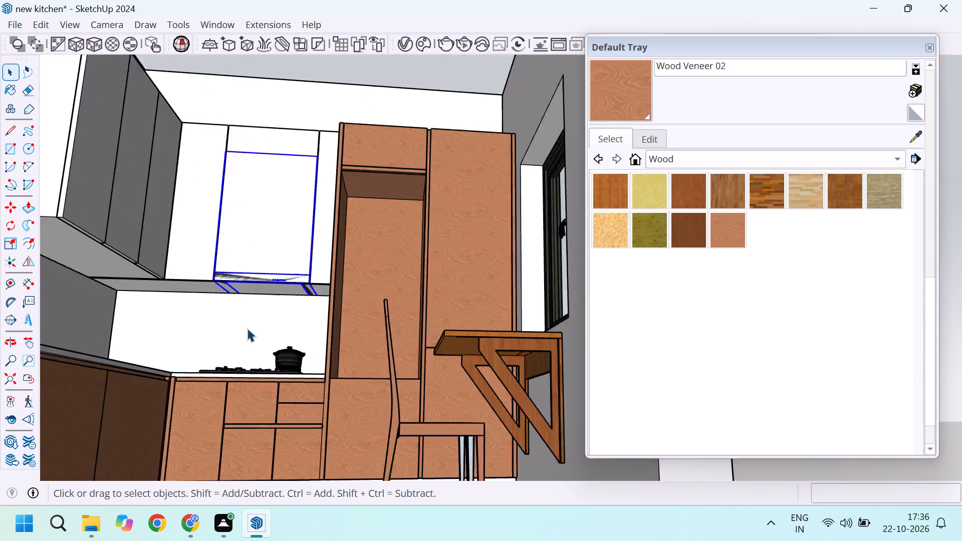
scroll(247, 328, down, 6)
middle_drag(324, 266, 324, 380)
click(561, 239)
scroll(448, 266, down, 4)
scroll(156, 268, up, 2)
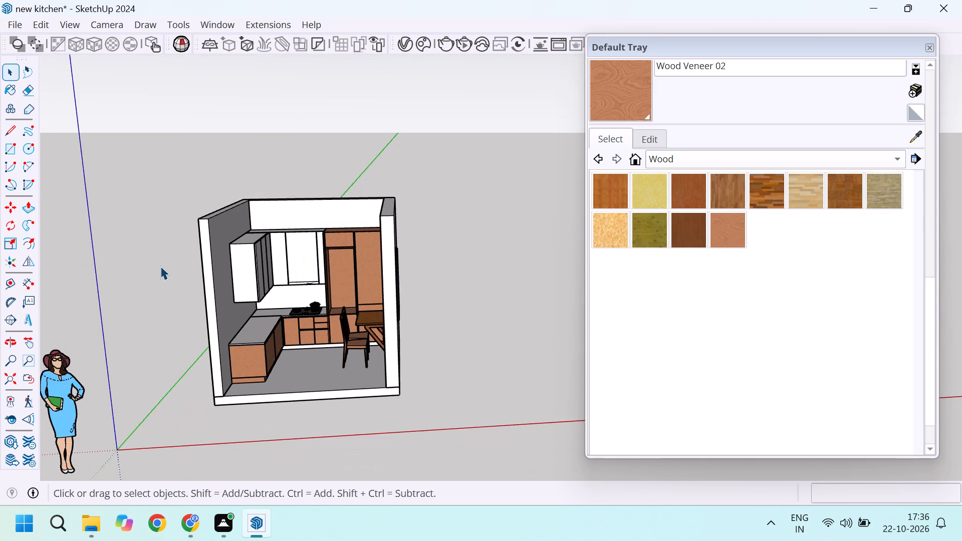
scroll(160, 266, up, 8)
scroll(379, 354, down, 4)
middle_drag(365, 372, 329, 377)
scroll(278, 384, up, 3)
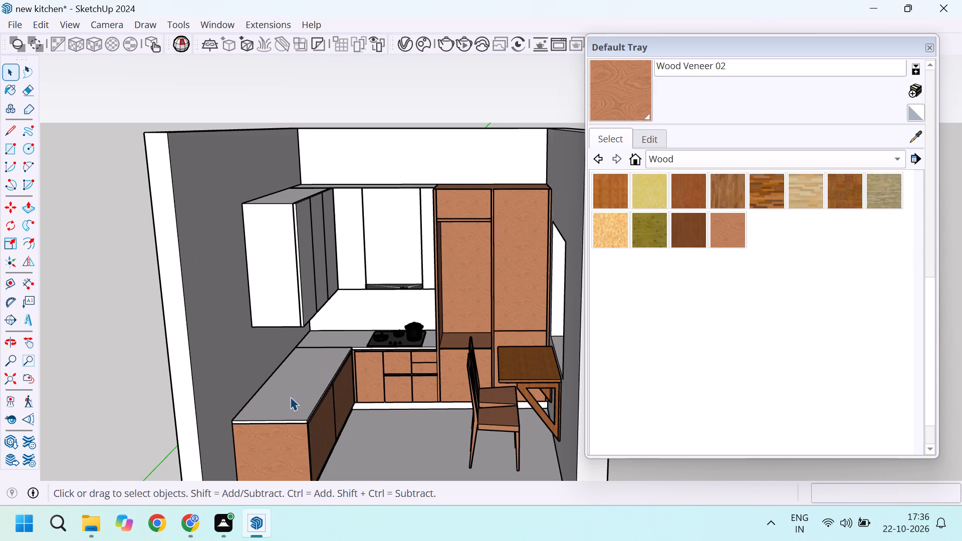
Search the 3D Warehouse models for "wash basin".
click(225, 22)
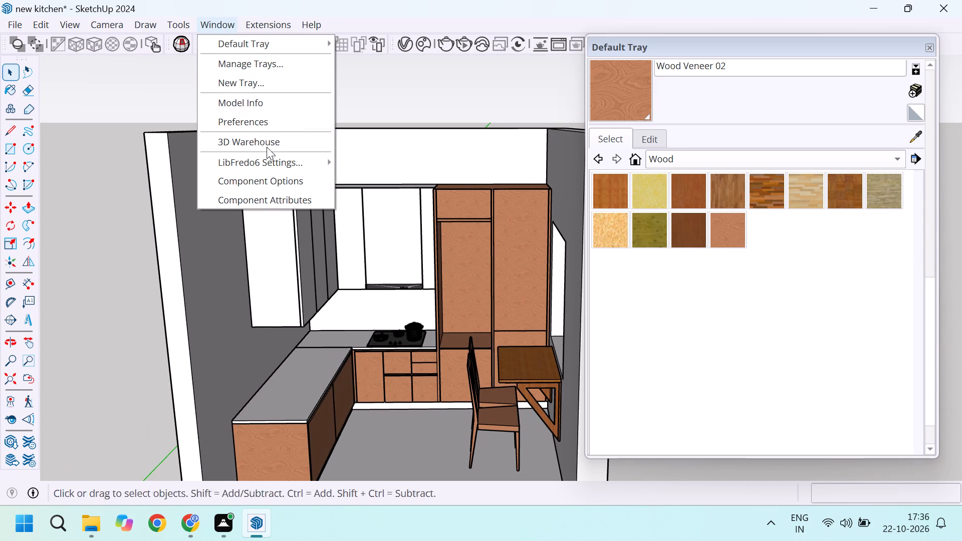
click(267, 140)
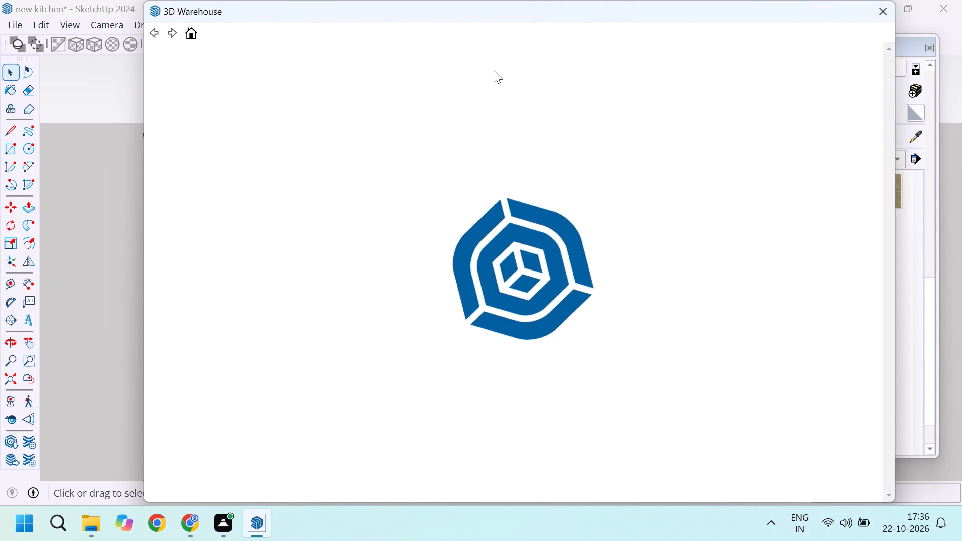
click(715, 65)
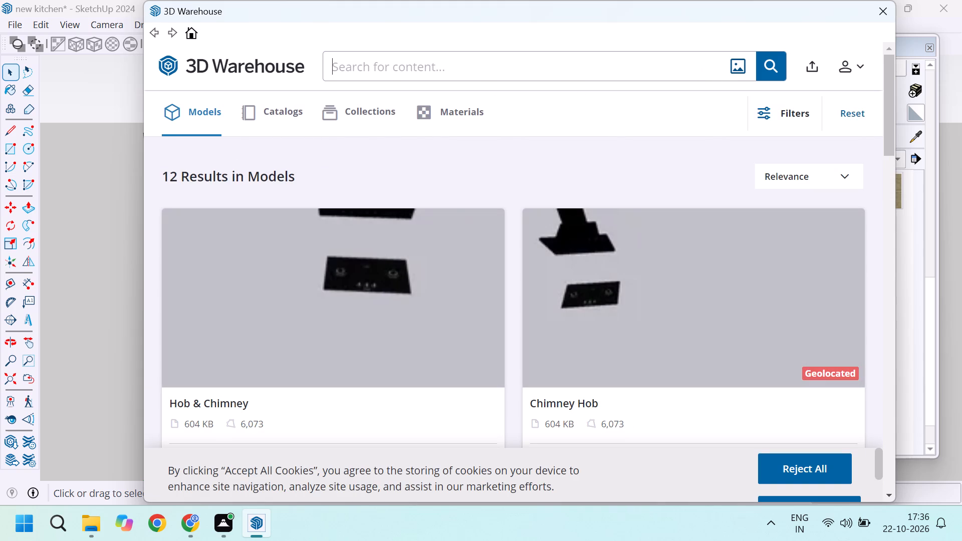
text(wash)
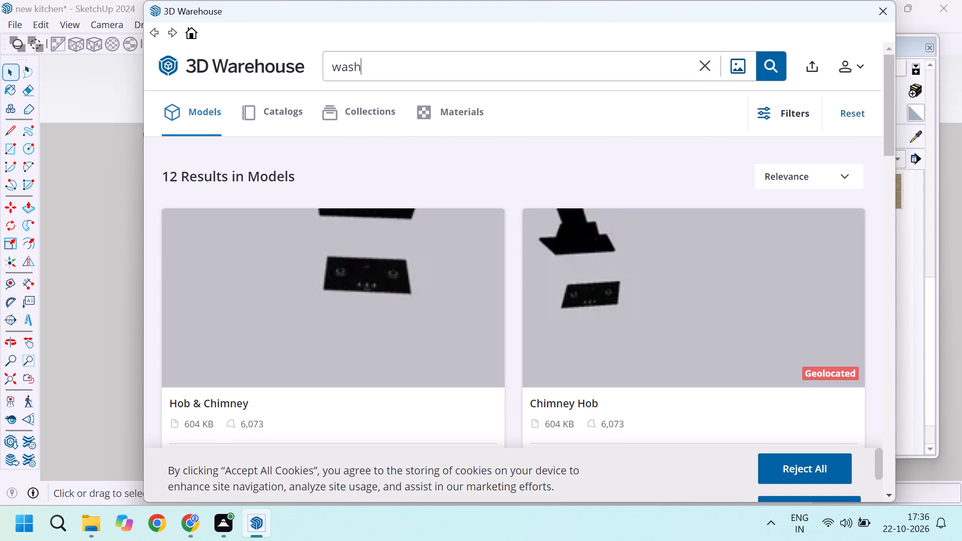
key(space)
text(basin)
click(779, 67)
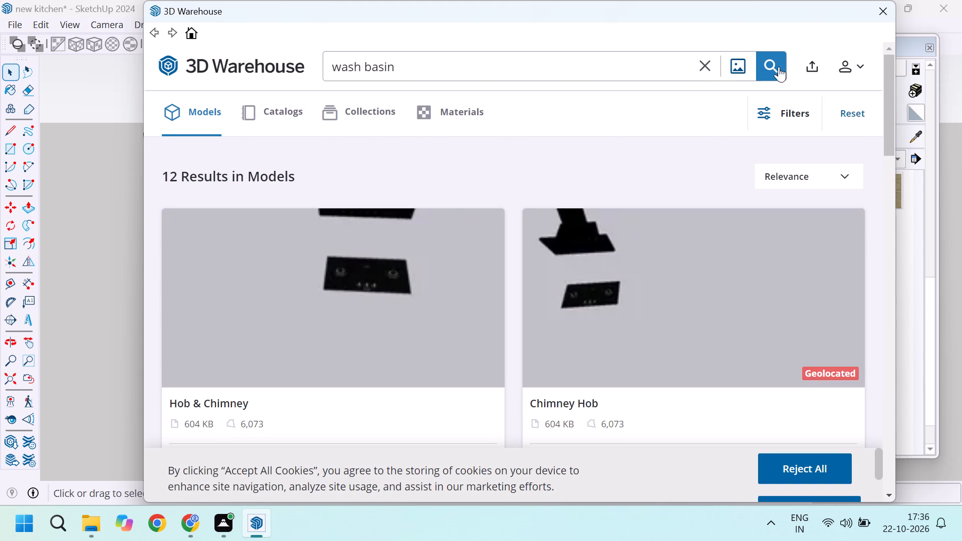
Look through the wash basin models for one that suits the kitchen counter.
scroll(580, 247, up, 12)
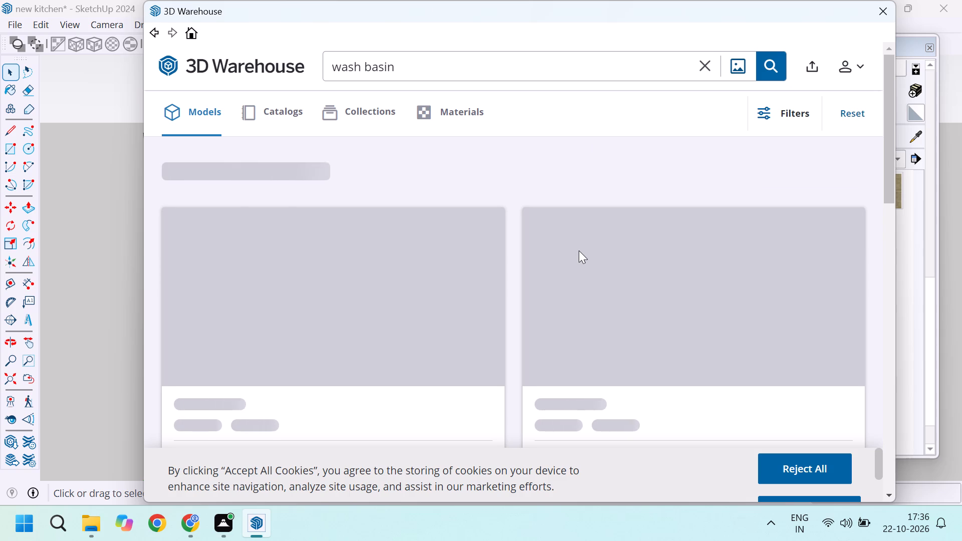
scroll(531, 240, up, 2)
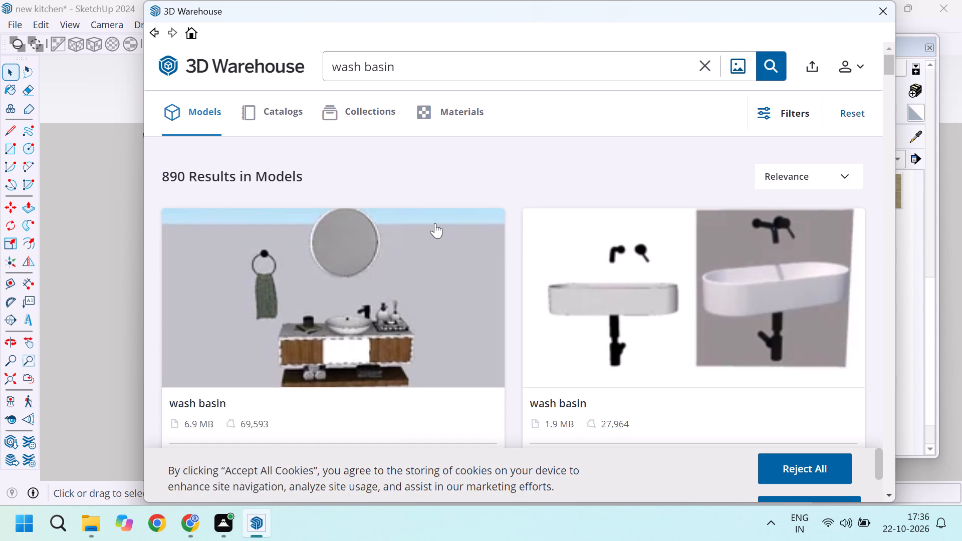
scroll(435, 223, down, 17)
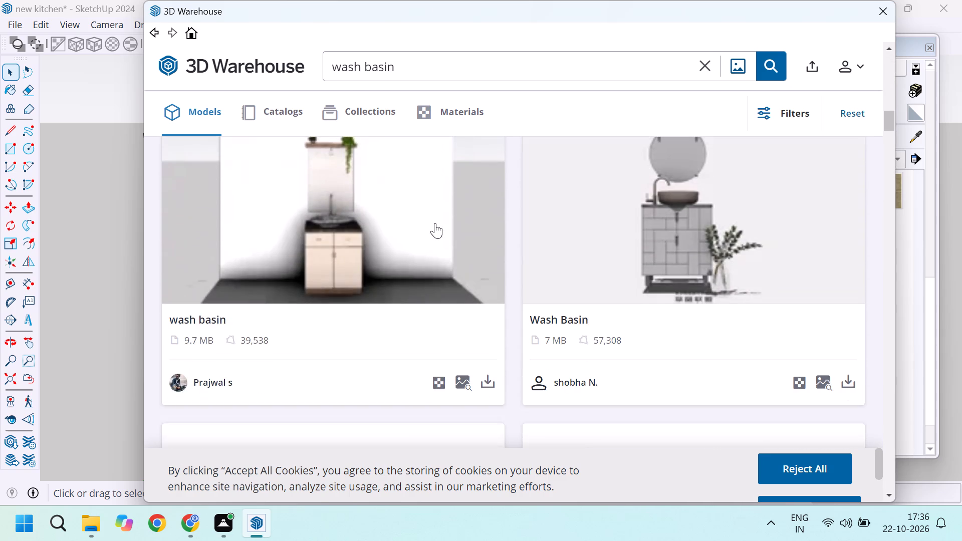
scroll(435, 223, down, 7)
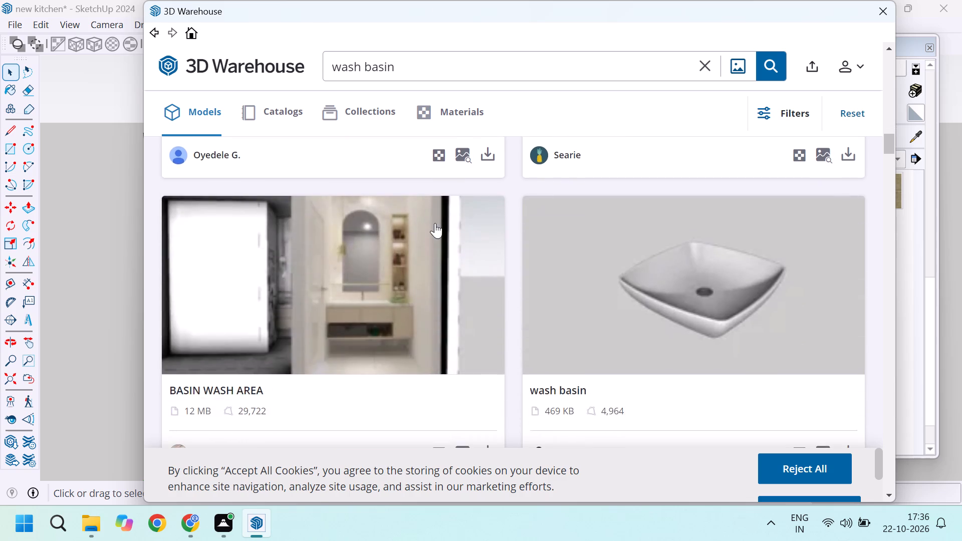
scroll(435, 223, down, 8)
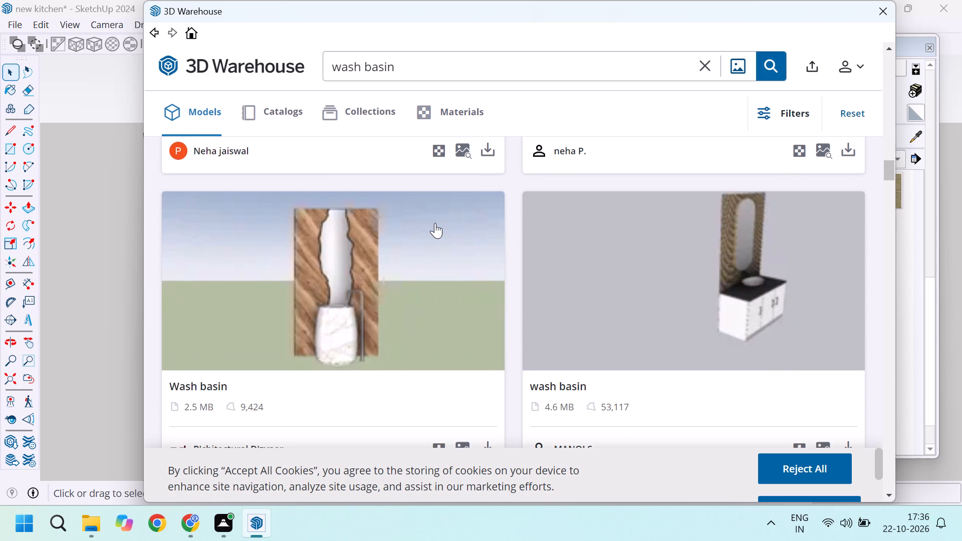
scroll(435, 223, down, 9)
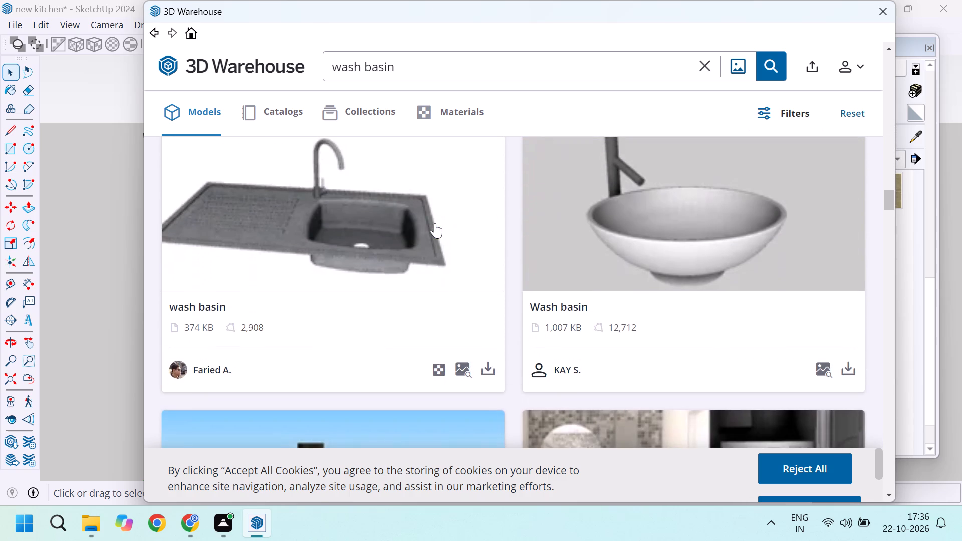
scroll(435, 223, down, 1)
scroll(435, 223, up, 1)
scroll(435, 223, down, 1)
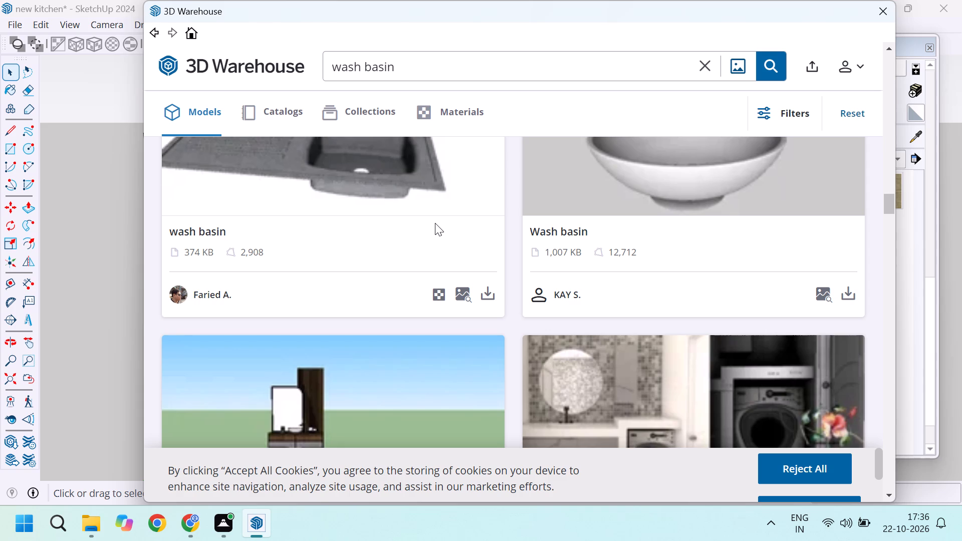
scroll(495, 252, down, 4)
scroll(495, 252, up, 13)
scroll(521, 243, down, 2)
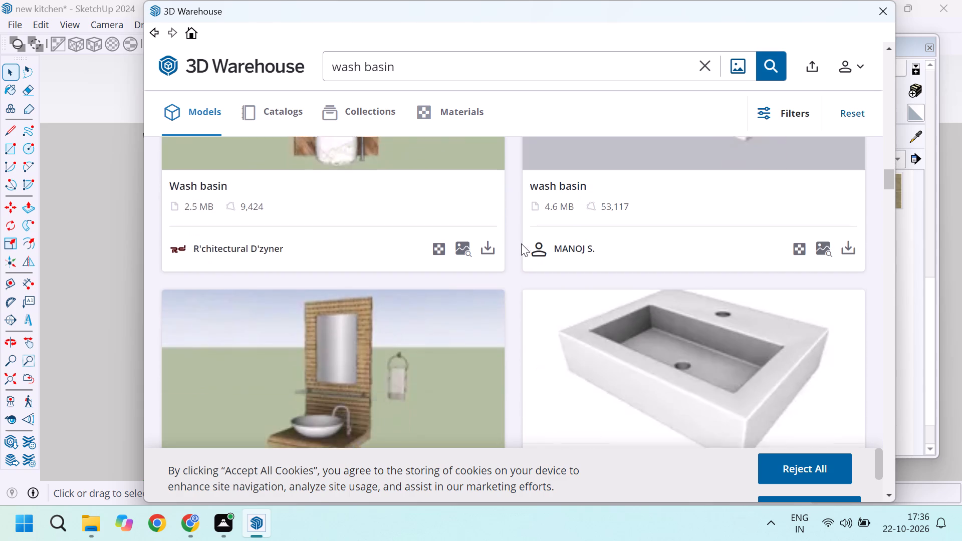
scroll(527, 240, down, 12)
scroll(566, 289, down, 2)
scroll(566, 291, up, 1)
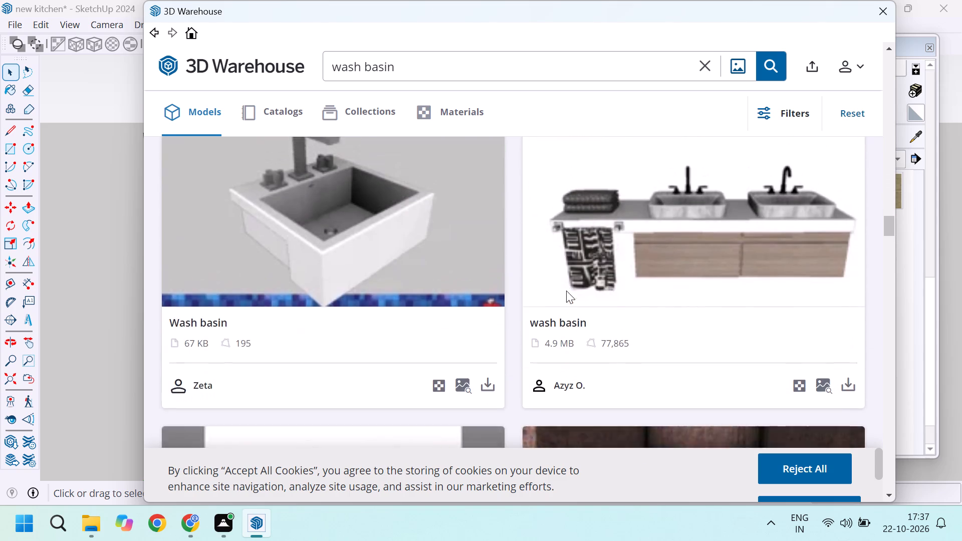
scroll(566, 291, down, 4)
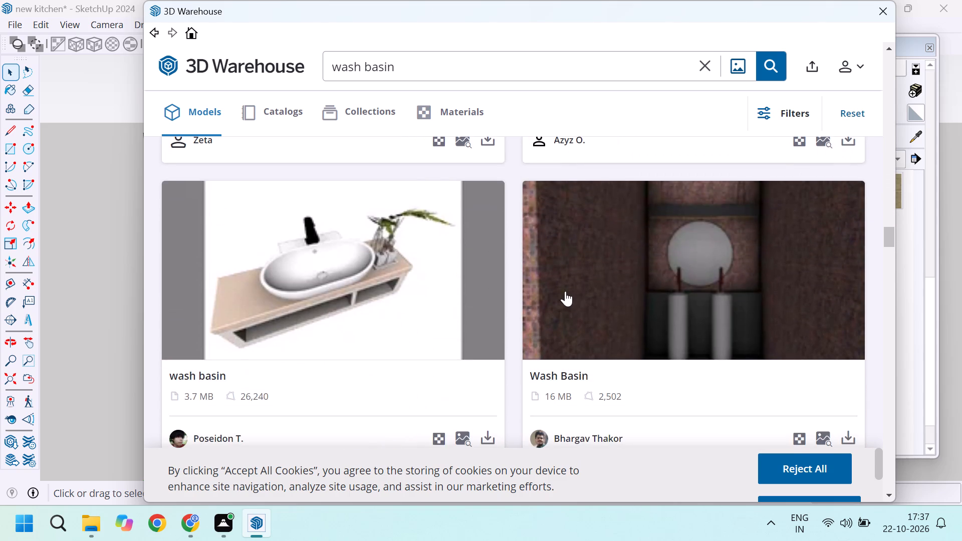
scroll(565, 291, down, 11)
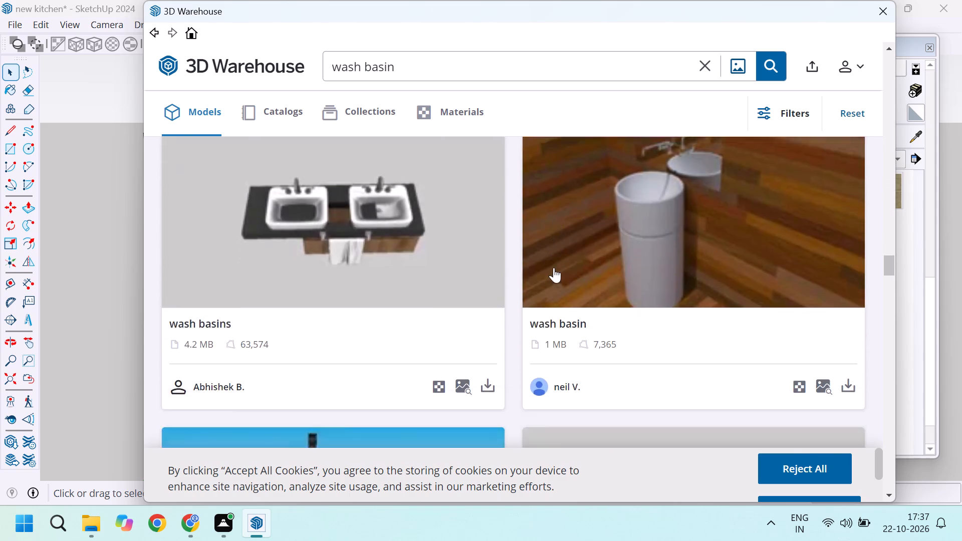
scroll(552, 266, down, 10)
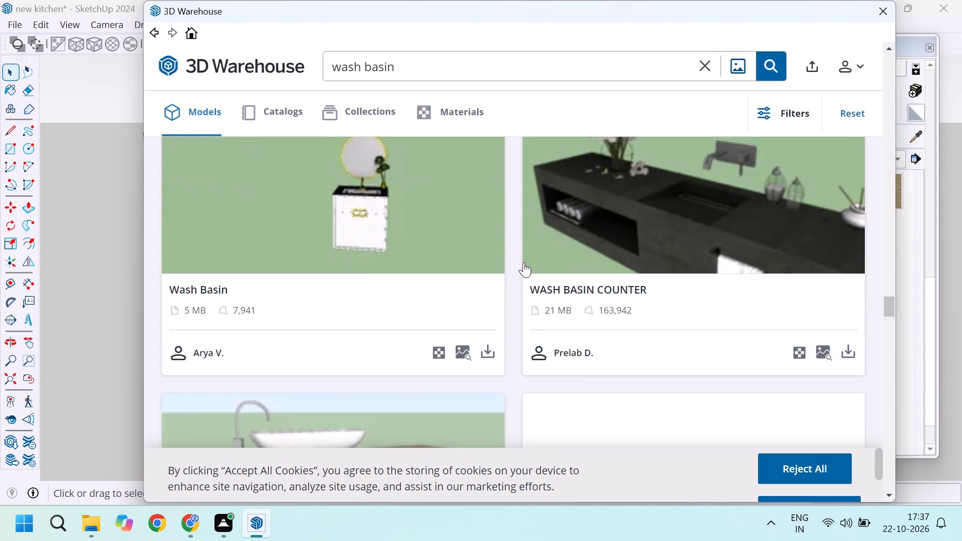
scroll(524, 262, down, 8)
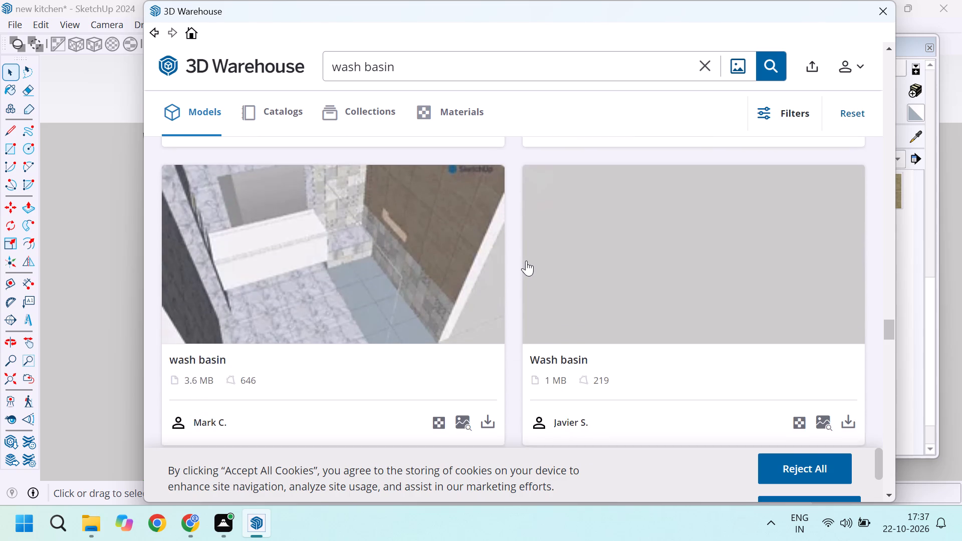
scroll(526, 260, down, 11)
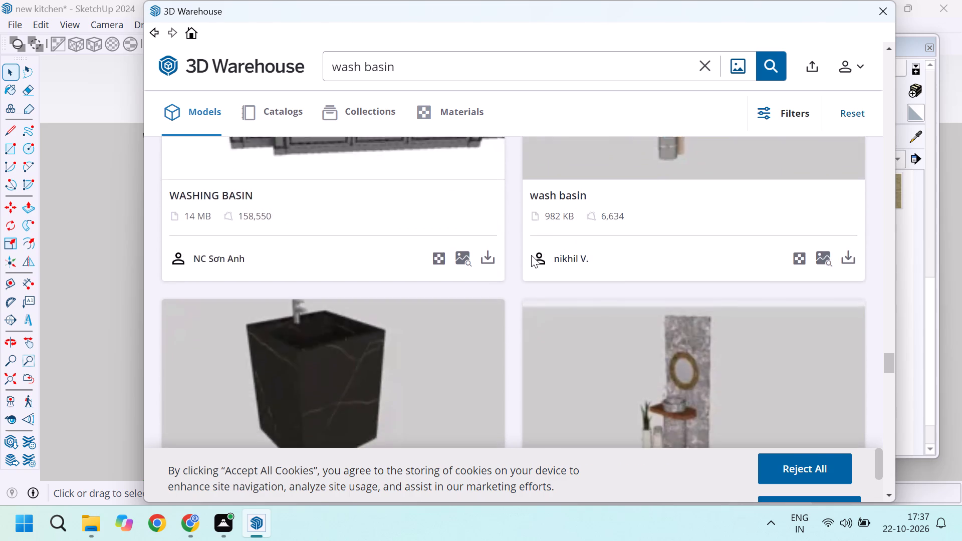
scroll(531, 255, down, 2)
scroll(532, 251, up, 3)
scroll(529, 249, down, 4)
scroll(529, 249, up, 3)
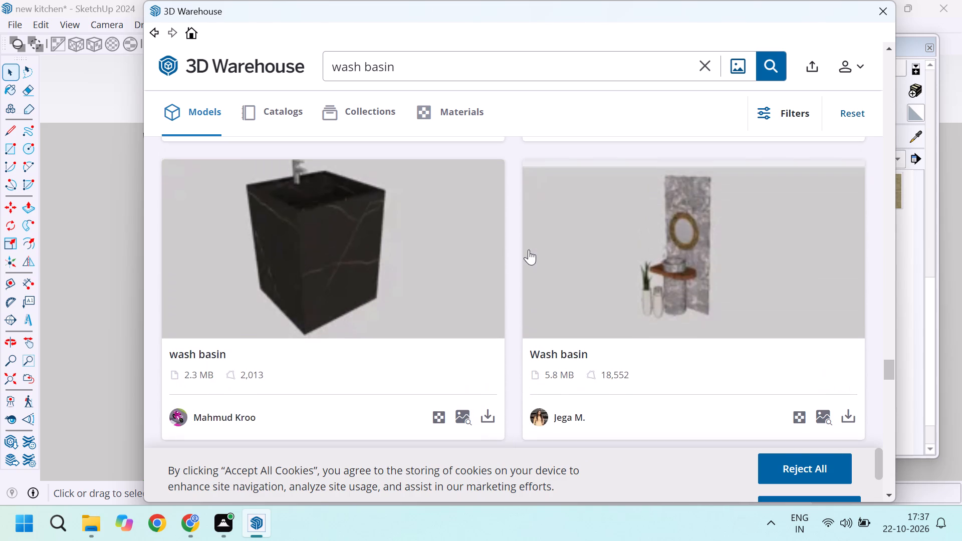
scroll(529, 249, down, 7)
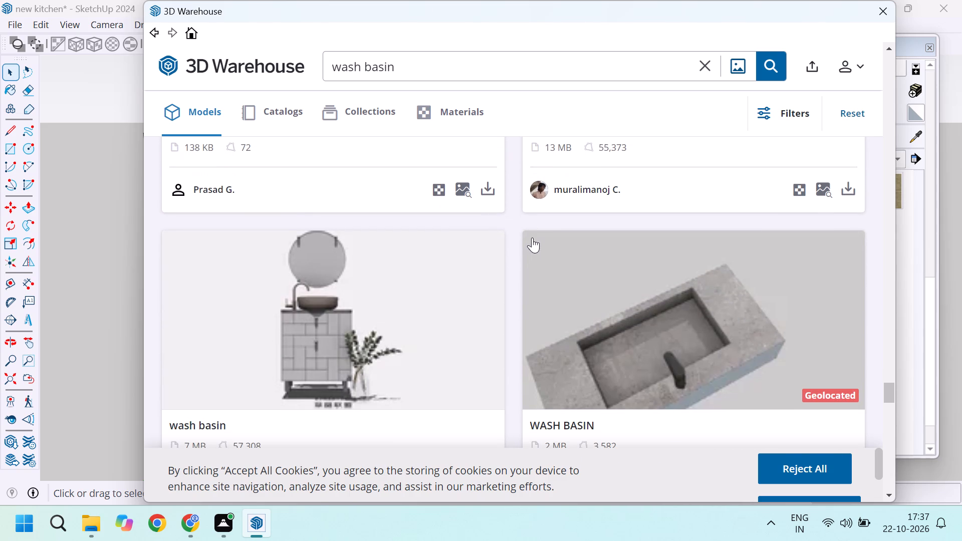
scroll(532, 237, down, 11)
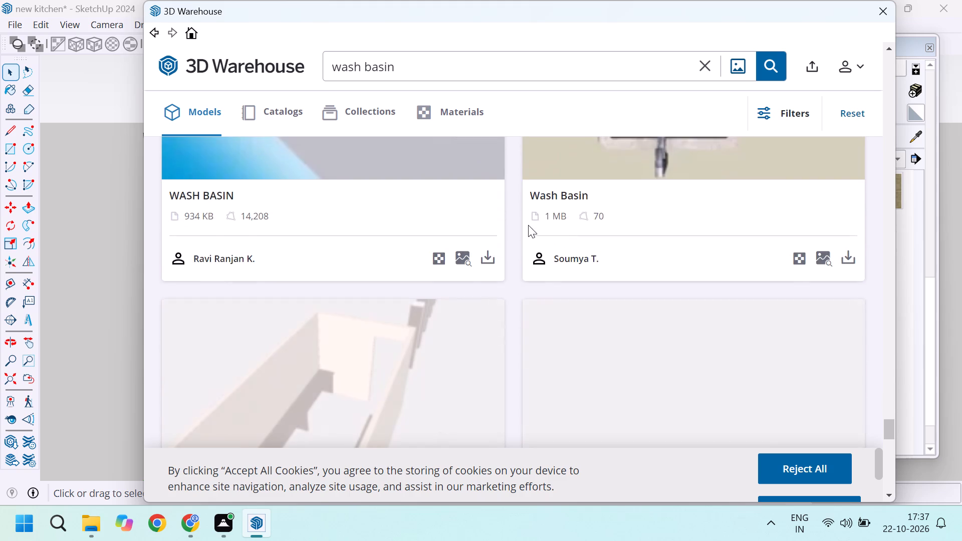
scroll(530, 223, down, 6)
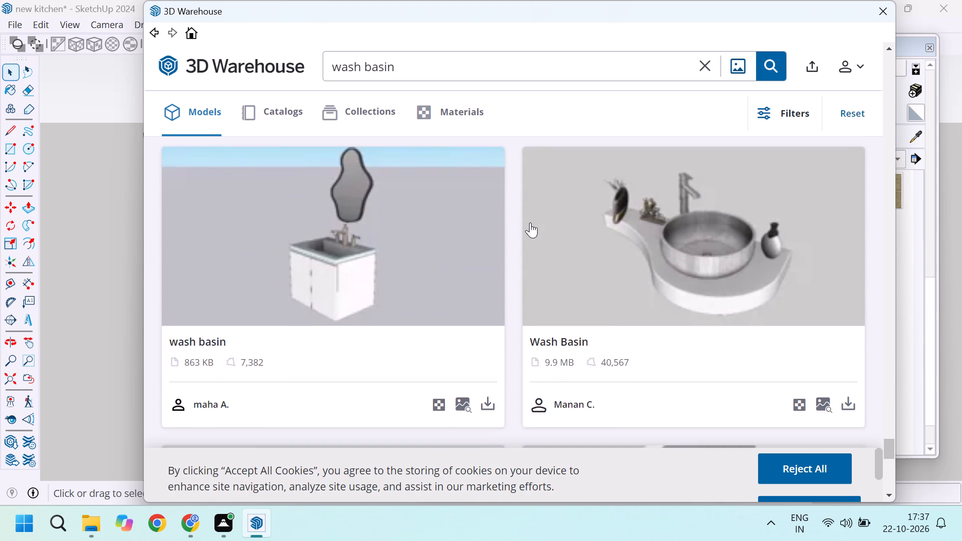
scroll(530, 222, down, 9)
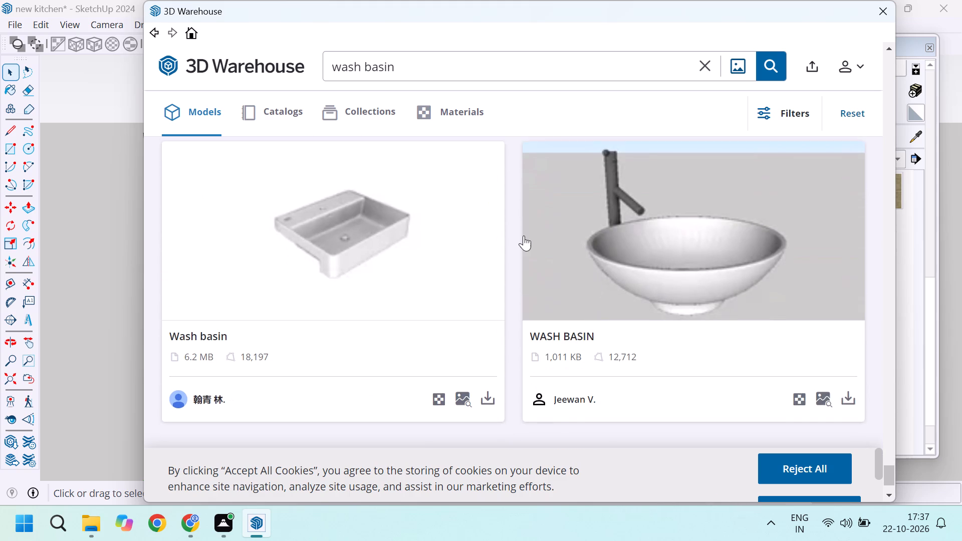
scroll(524, 235, down, 5)
scroll(523, 233, up, 18)
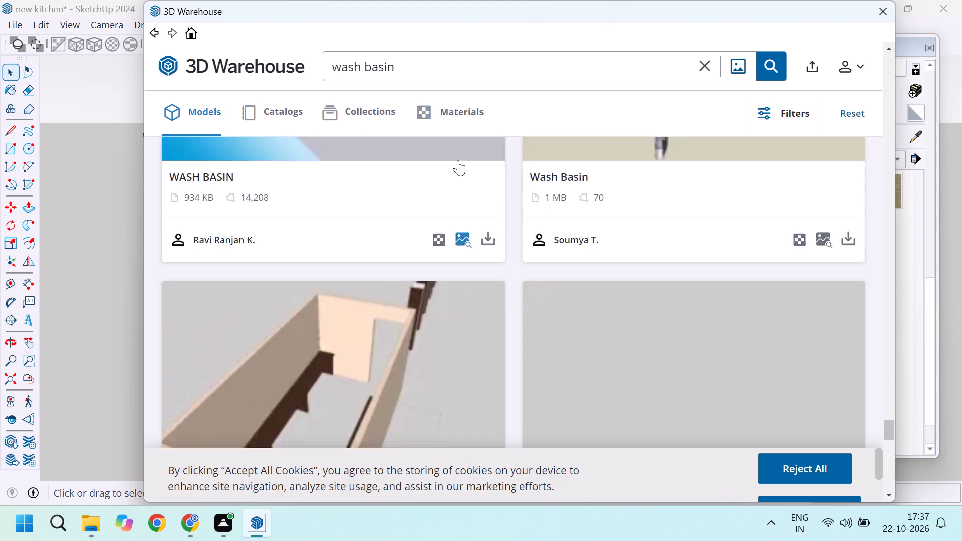
scroll(458, 160, up, 7)
Refine the model search to "wash basin kitchen".
click(433, 67)
text(m)
key(space)
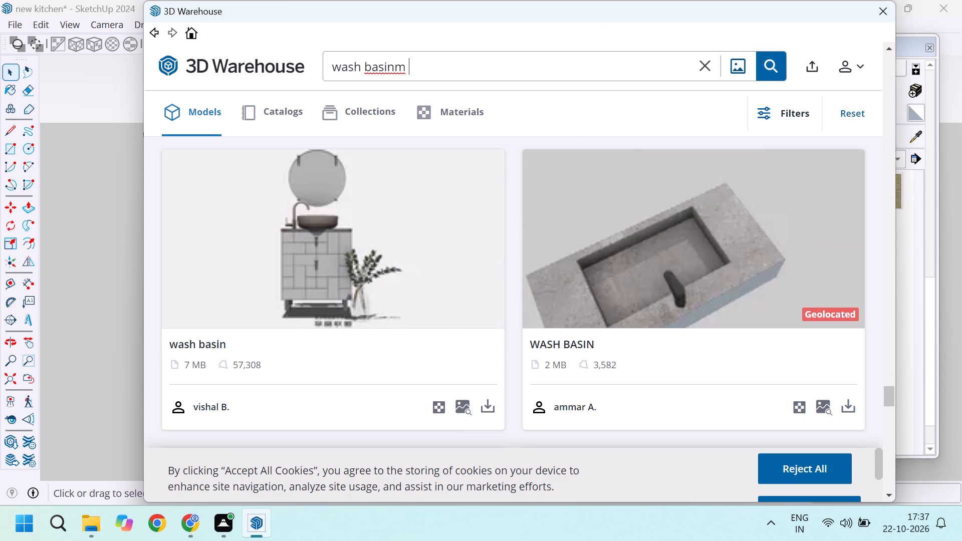
key(BackSpace)
key(BackSpace)
key(space)
text(kitchen)
key(Return)
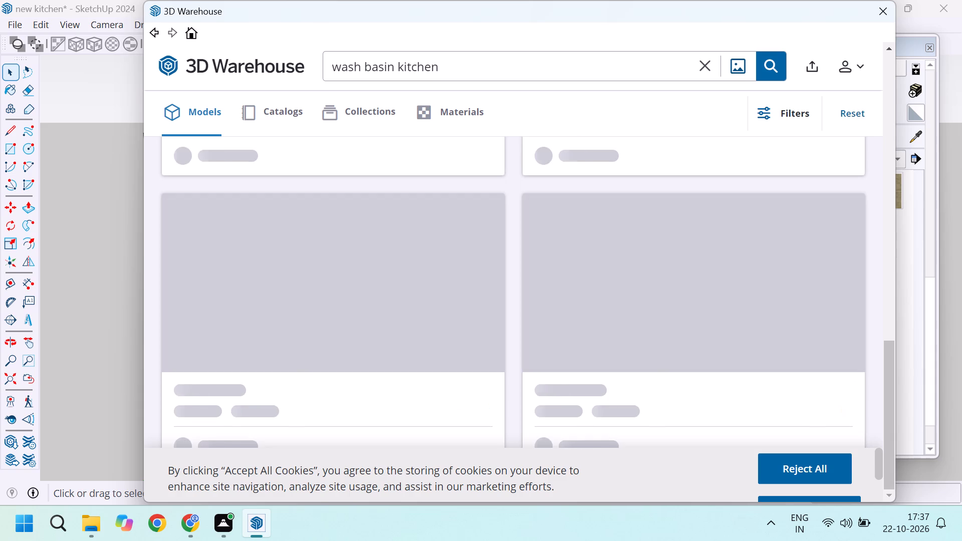
Look through the "wash basin kitchen" models for a sink that suits the kitchen counter.
scroll(550, 266, up, 20)
scroll(550, 266, up, 6)
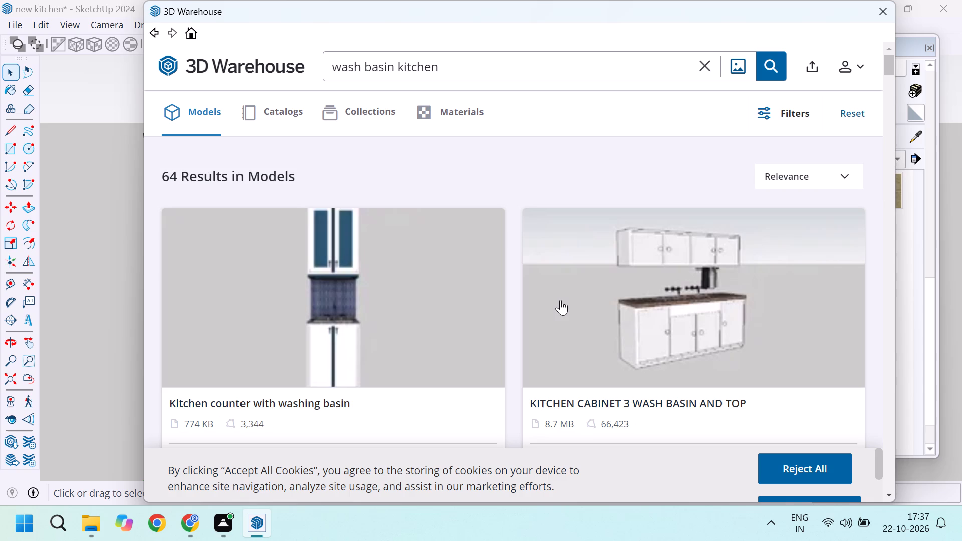
scroll(550, 307, down, 7)
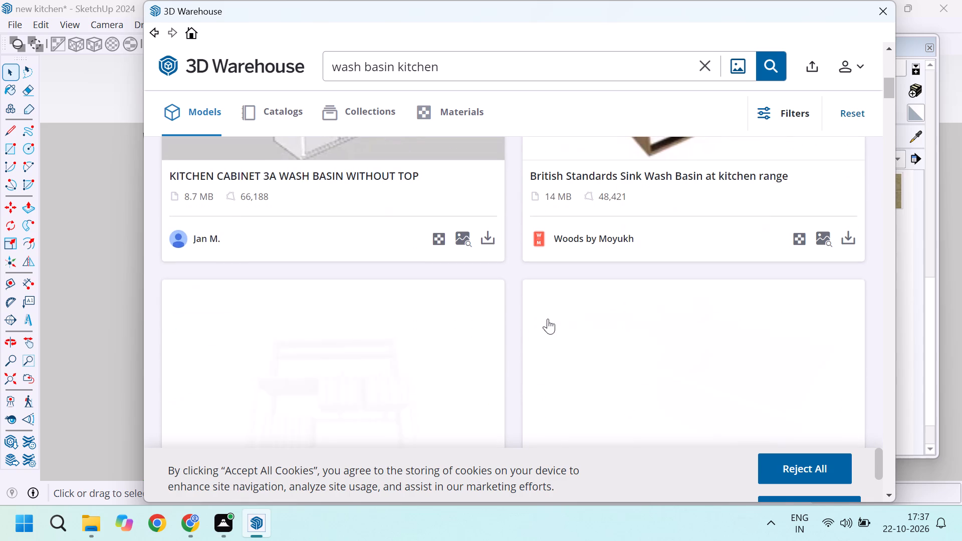
scroll(544, 323, down, 2)
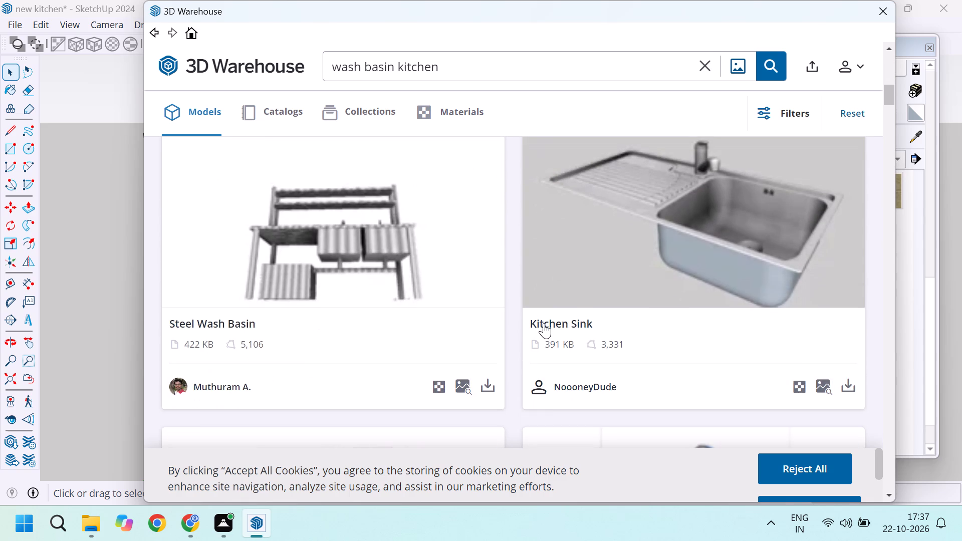
scroll(544, 323, down, 5)
scroll(544, 323, up, 1)
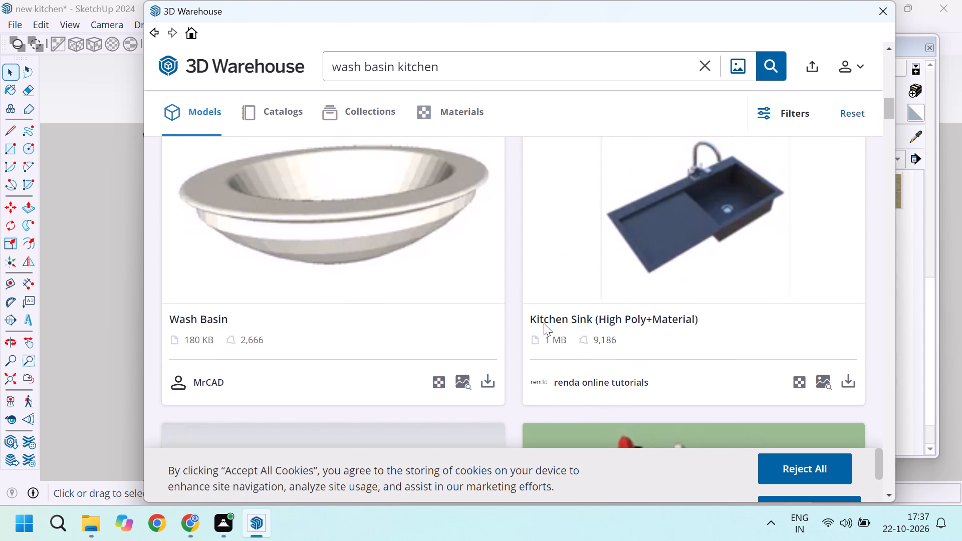
scroll(544, 323, down, 4)
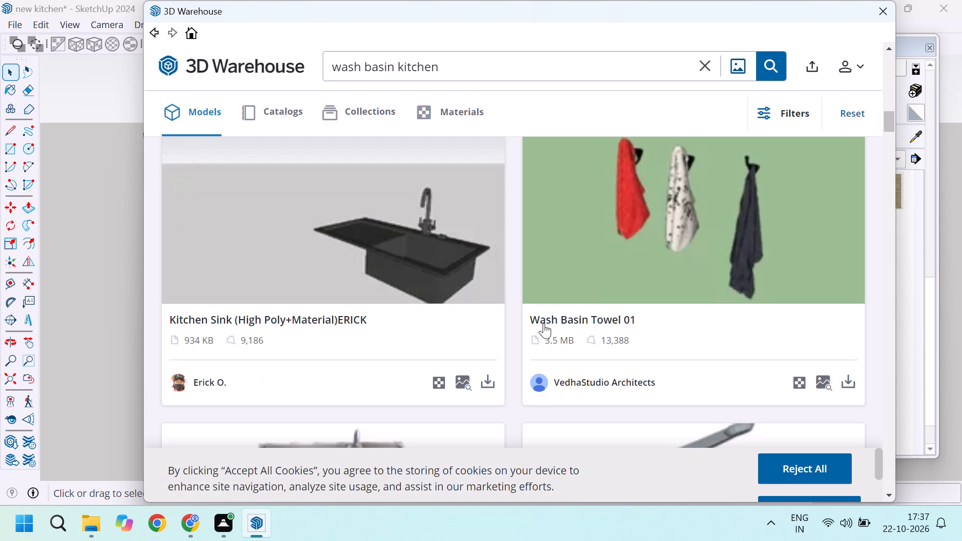
scroll(507, 263, down, 2)
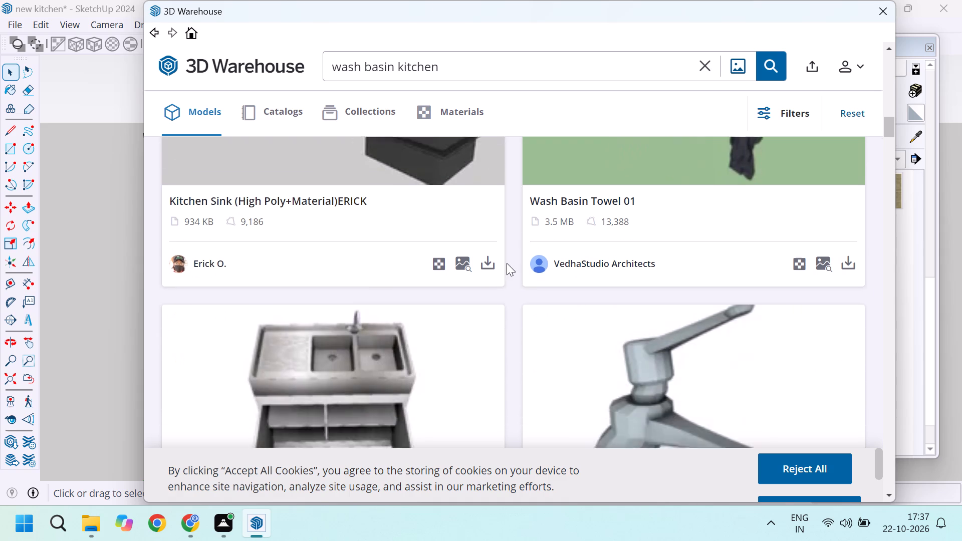
scroll(501, 263, down, 7)
scroll(500, 263, up, 3)
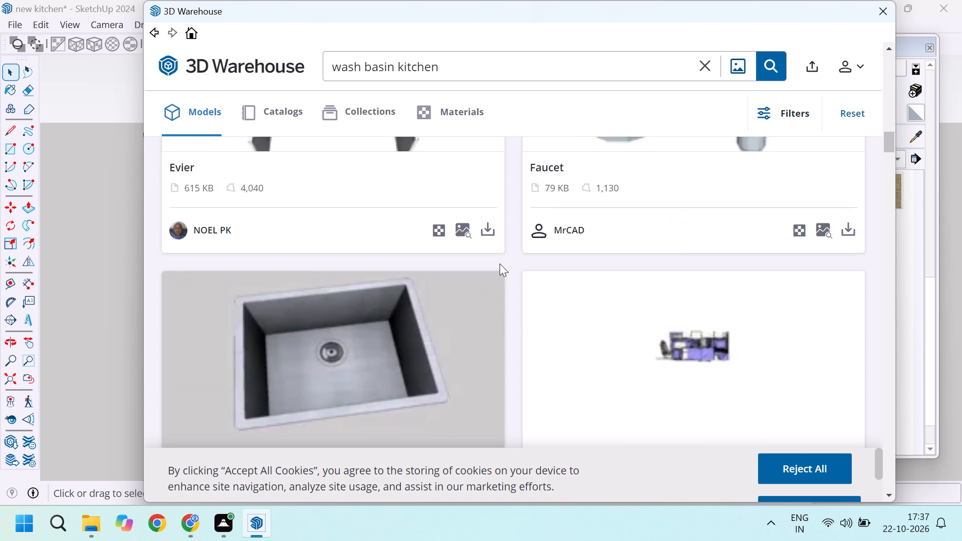
scroll(500, 263, down, 9)
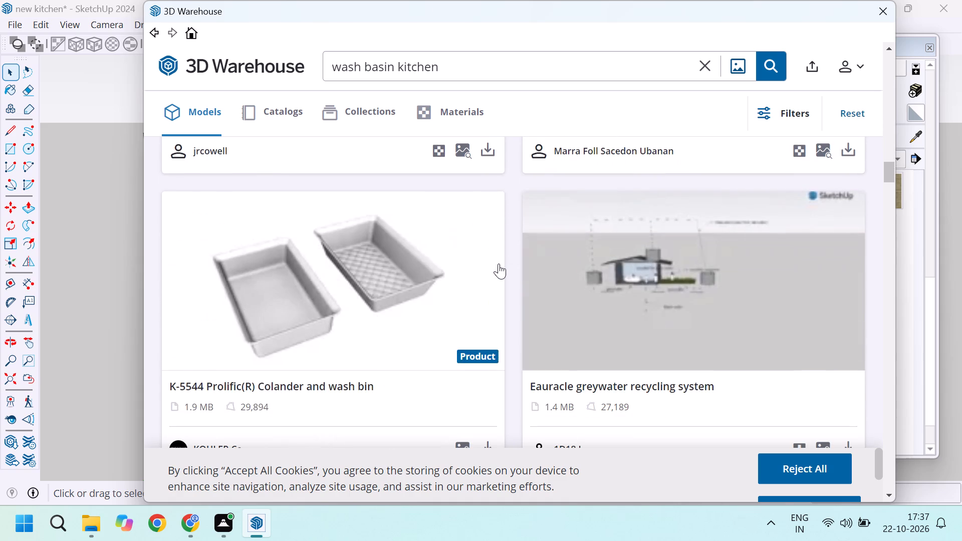
scroll(499, 263, down, 6)
scroll(499, 263, up, 3)
scroll(499, 263, down, 3)
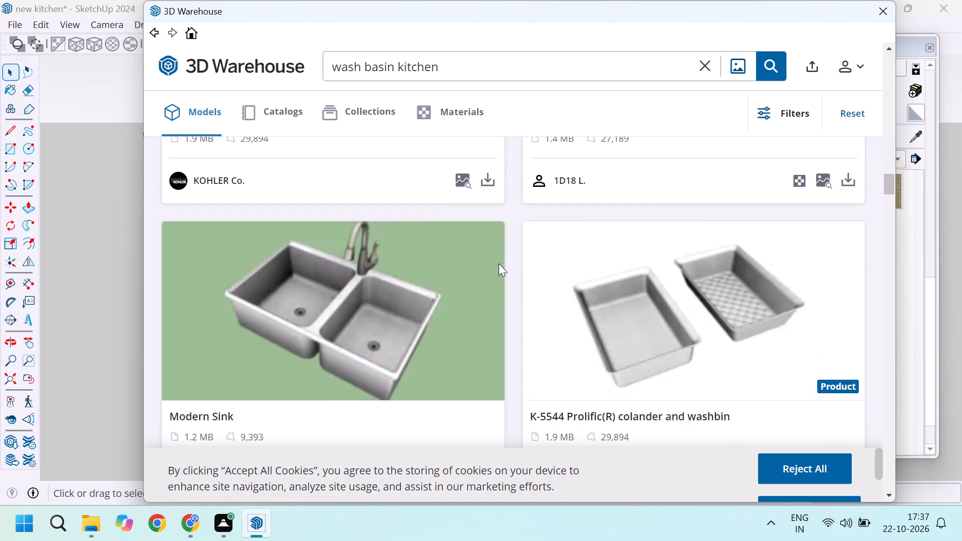
scroll(499, 263, down, 10)
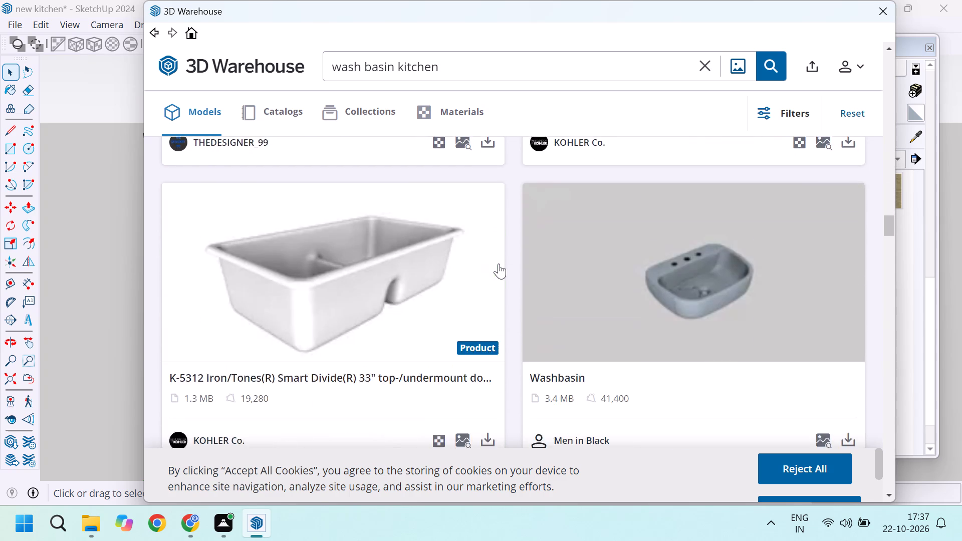
scroll(499, 263, down, 11)
scroll(497, 266, up, 4)
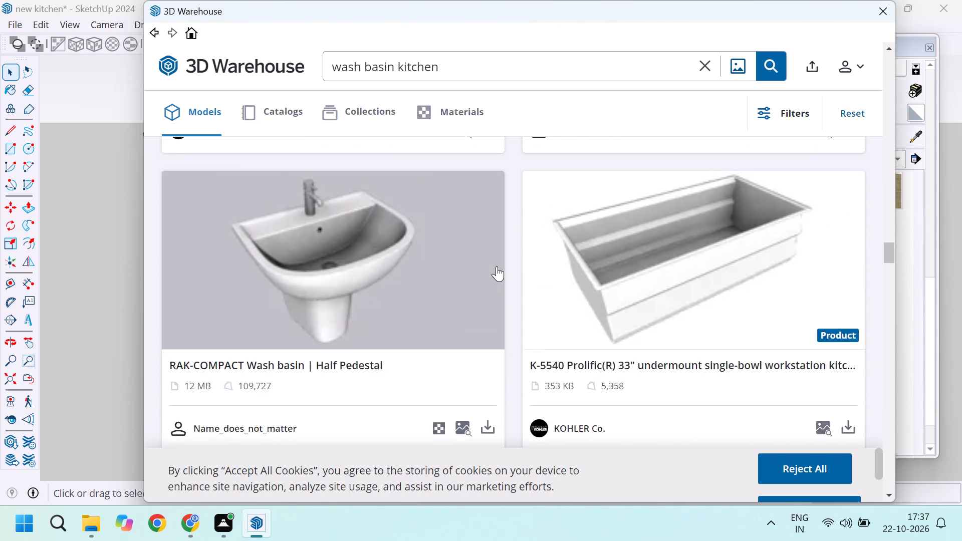
scroll(497, 266, down, 8)
scroll(497, 266, up, 19)
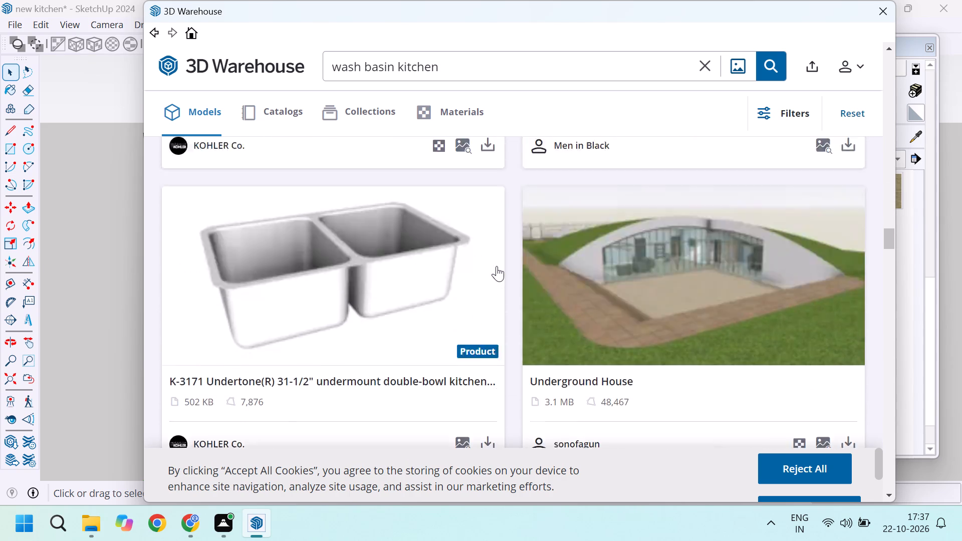
Find more models like the steel "Kitchen Sink" with drainboard by NoooneyDude.
scroll(497, 266, up, 20)
scroll(497, 266, up, 20)
scroll(497, 266, up, 16)
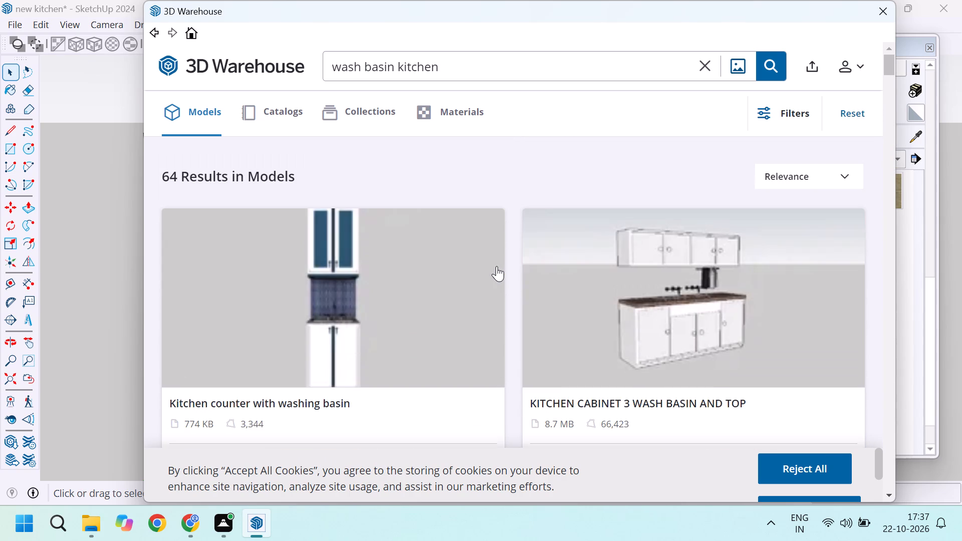
scroll(497, 266, up, 3)
scroll(489, 267, down, 6)
scroll(486, 273, up, 1)
scroll(486, 273, down, 1)
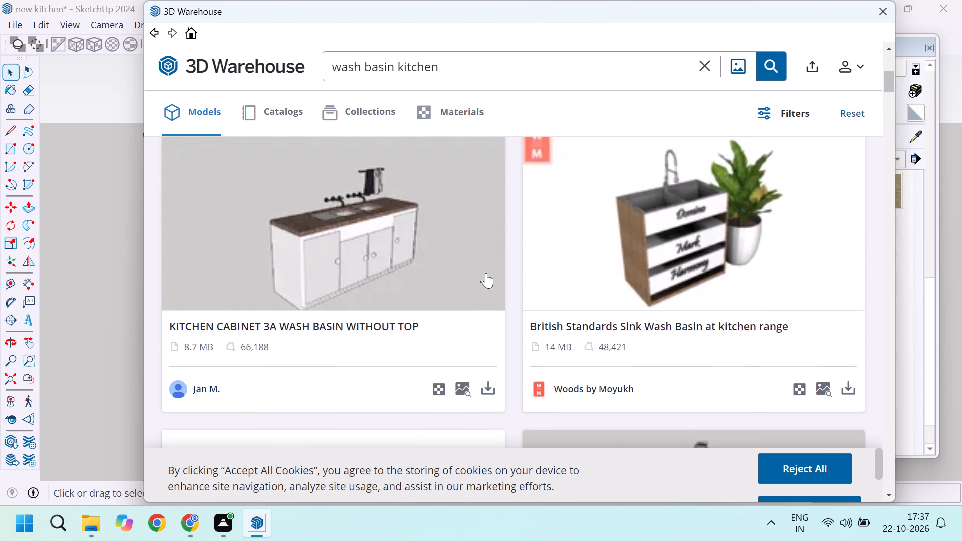
scroll(486, 273, down, 4)
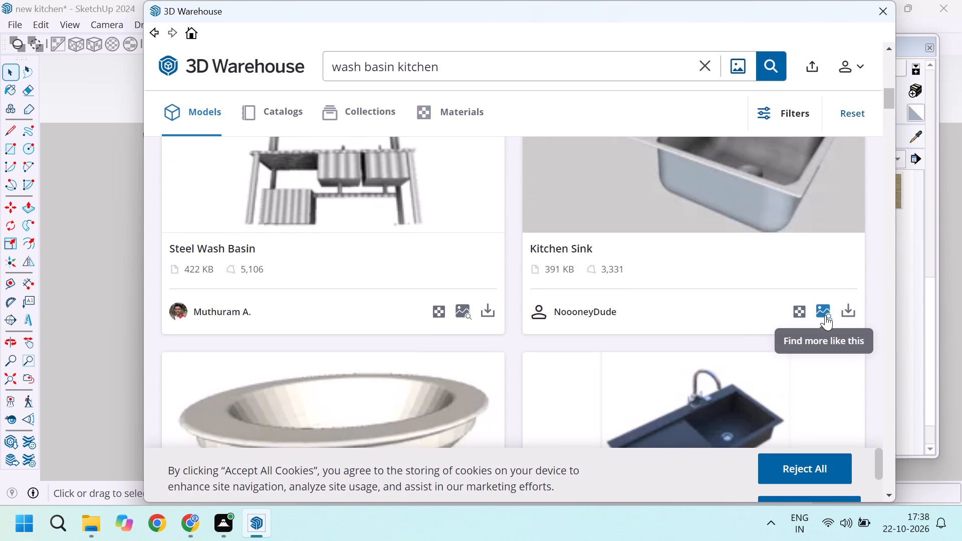
click(825, 315)
Look through the similar drainboard sink models for one that suits the kitchen counter.
scroll(495, 306, up, 16)
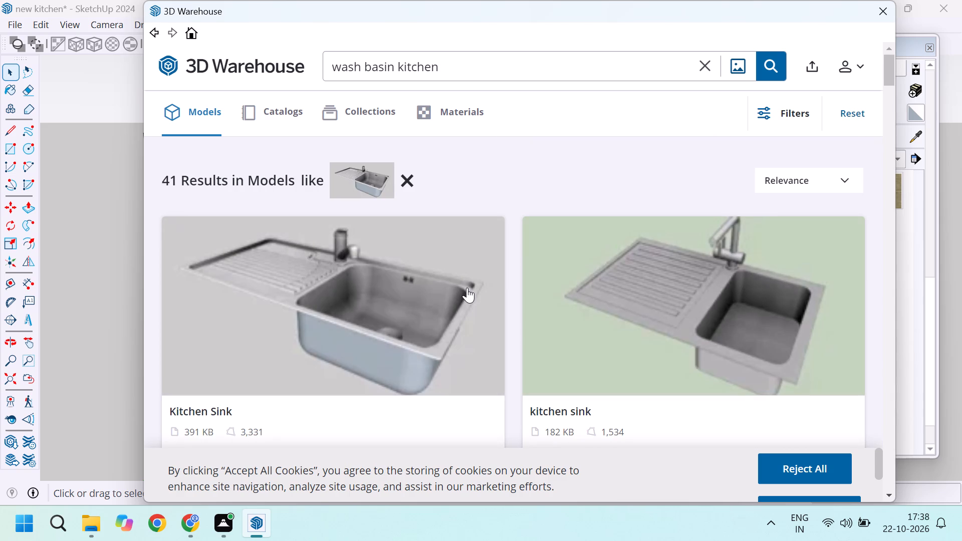
scroll(467, 288, down, 3)
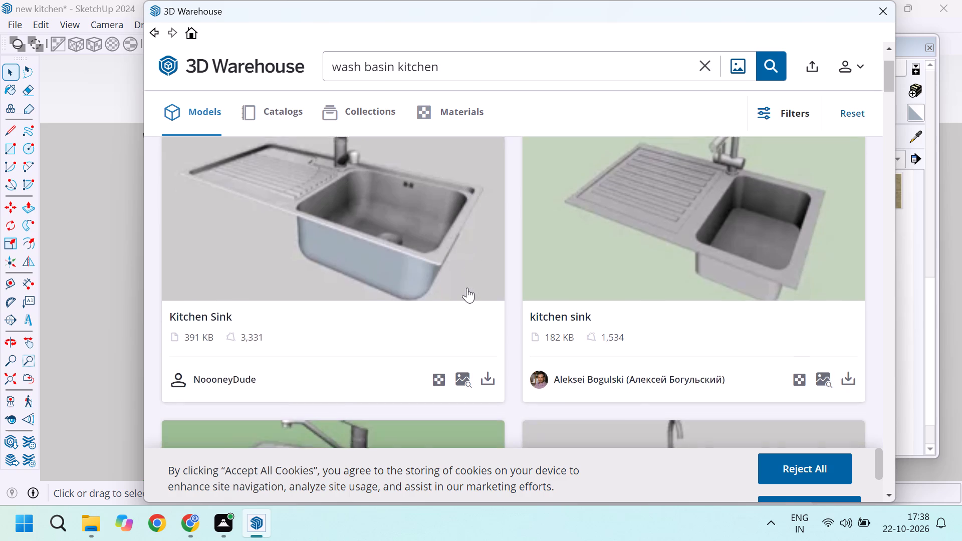
scroll(468, 287, down, 5)
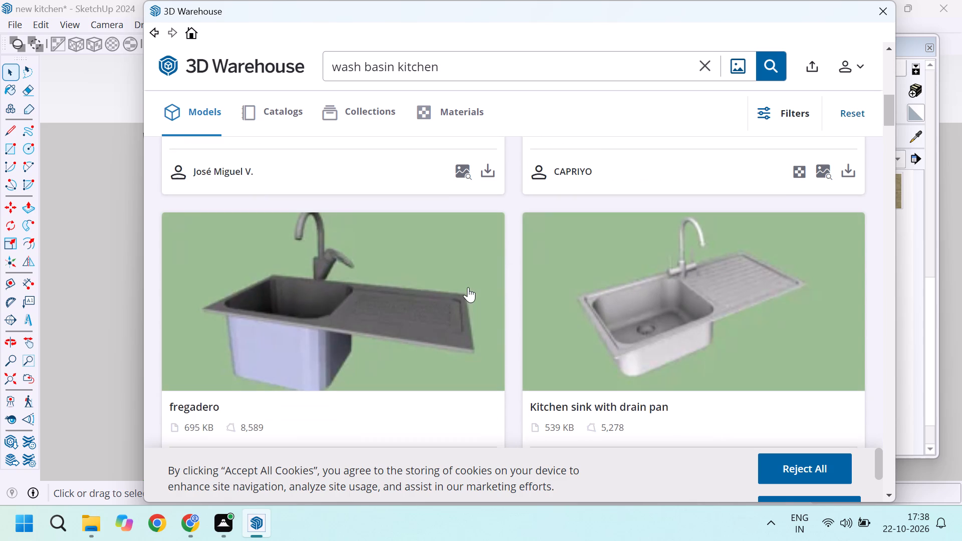
scroll(472, 281, down, 4)
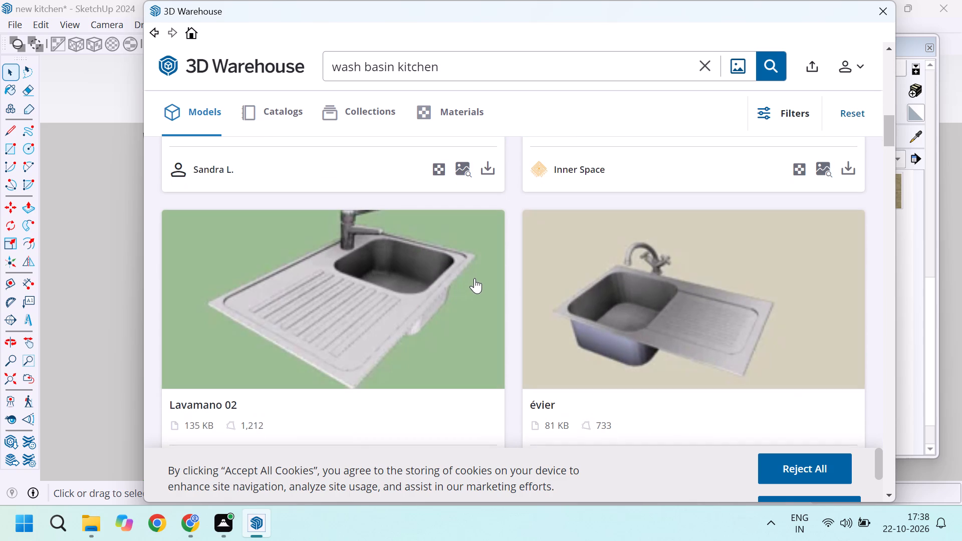
scroll(474, 278, down, 4)
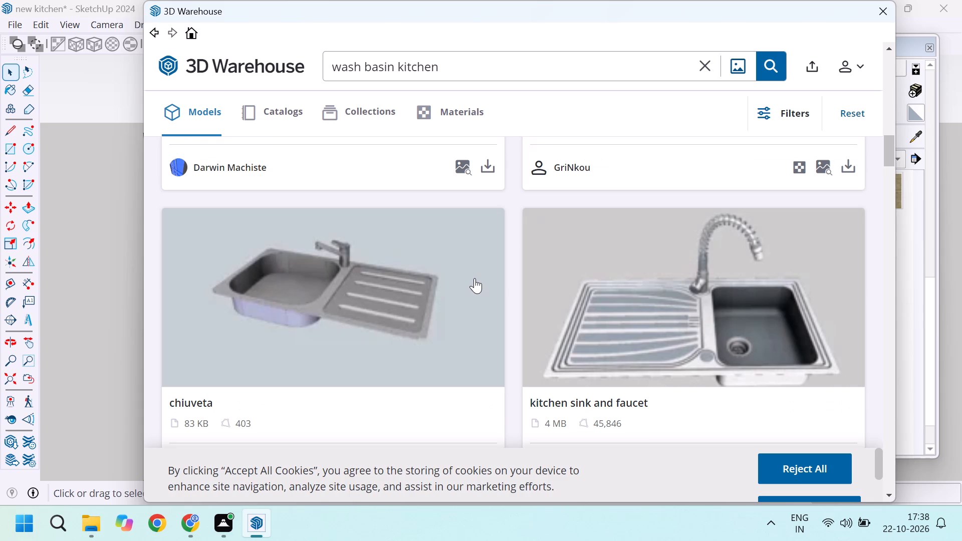
scroll(474, 278, down, 3)
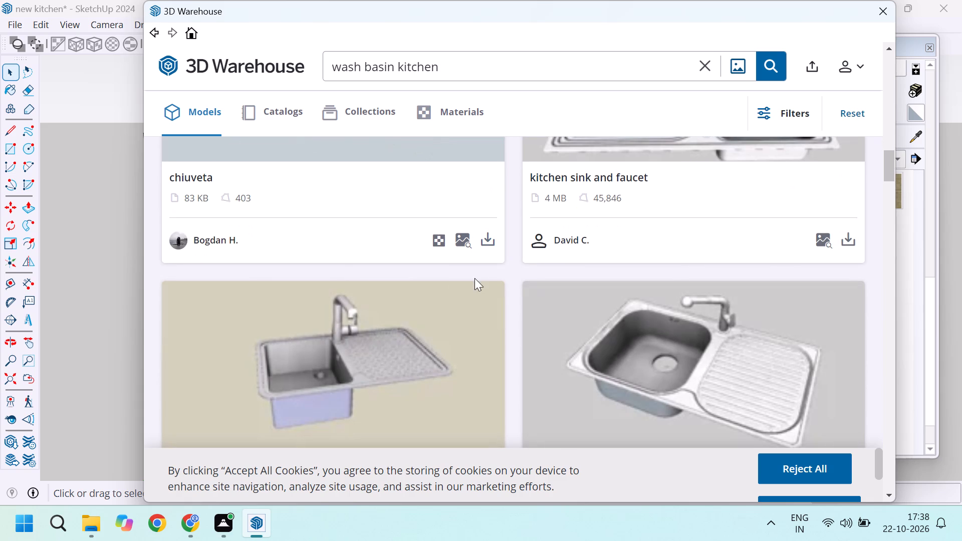
scroll(474, 278, down, 4)
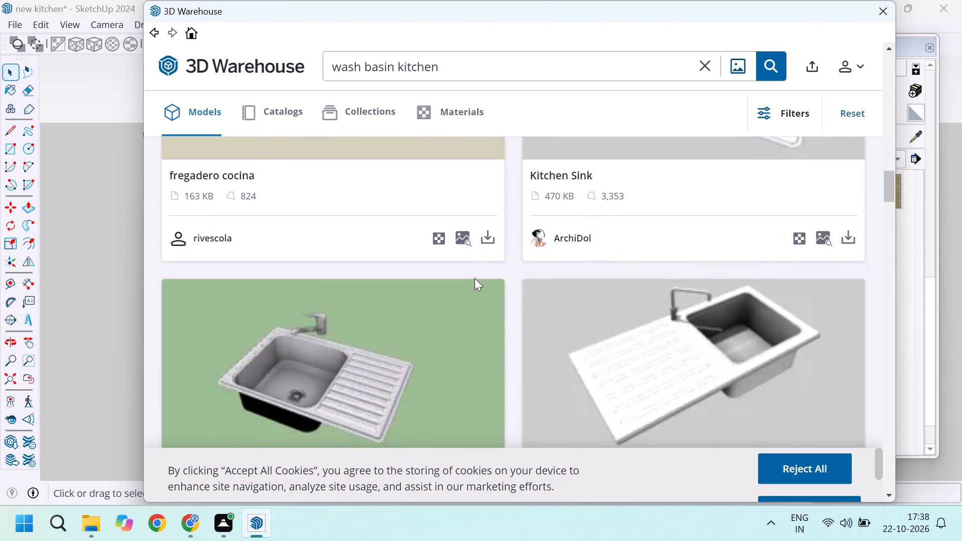
scroll(474, 278, down, 5)
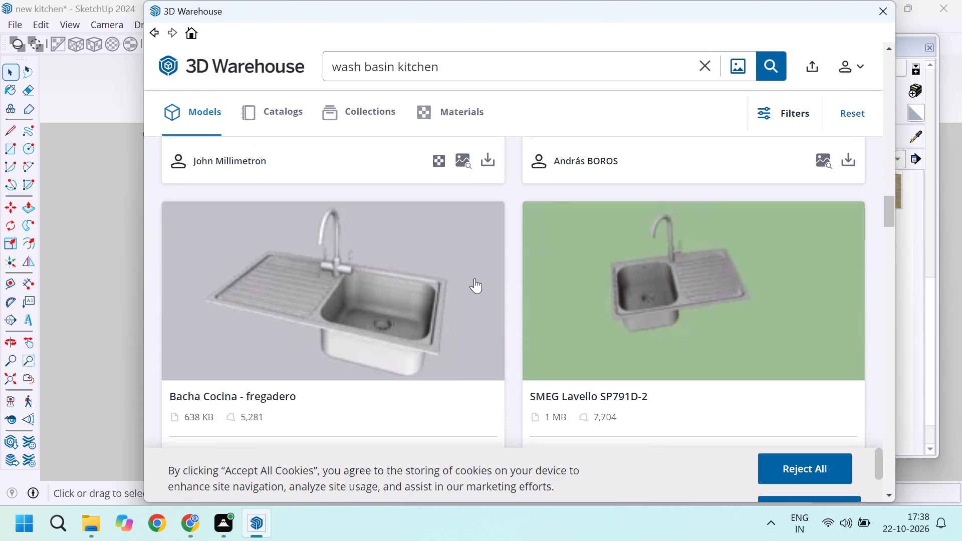
scroll(474, 278, down, 3)
scroll(474, 278, up, 2)
scroll(474, 278, down, 2)
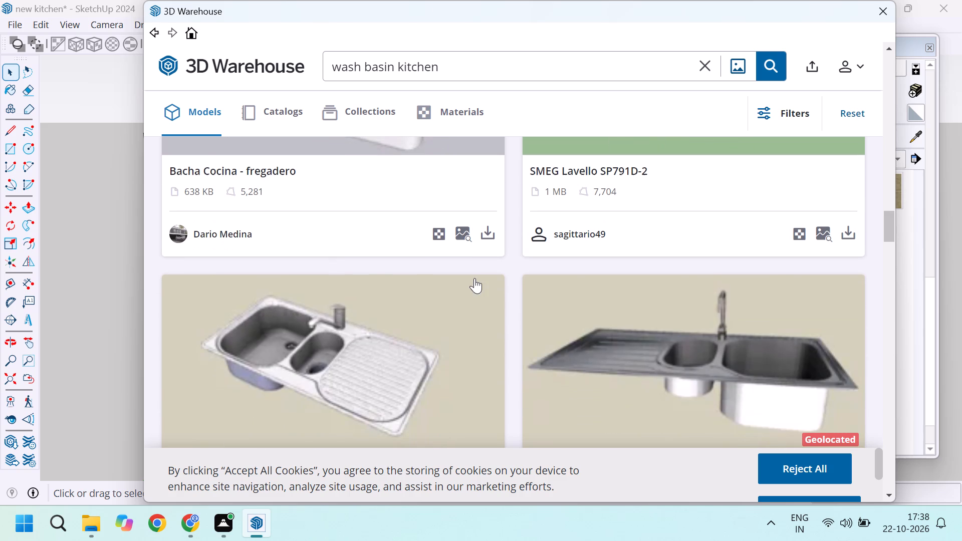
scroll(474, 278, up, 1)
scroll(474, 278, down, 2)
scroll(474, 278, up, 2)
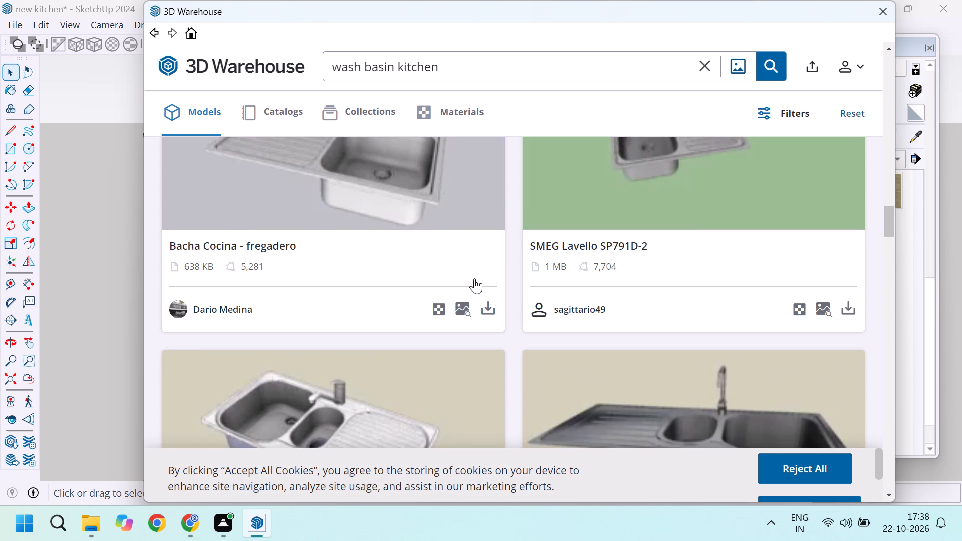
scroll(474, 278, up, 3)
scroll(474, 278, down, 9)
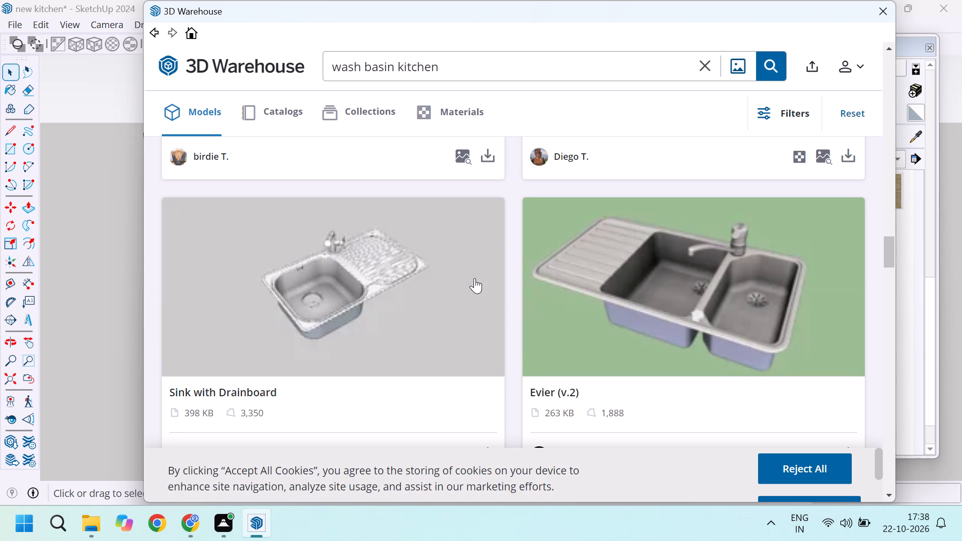
scroll(344, 253, up, 2)
scroll(352, 266, down, 6)
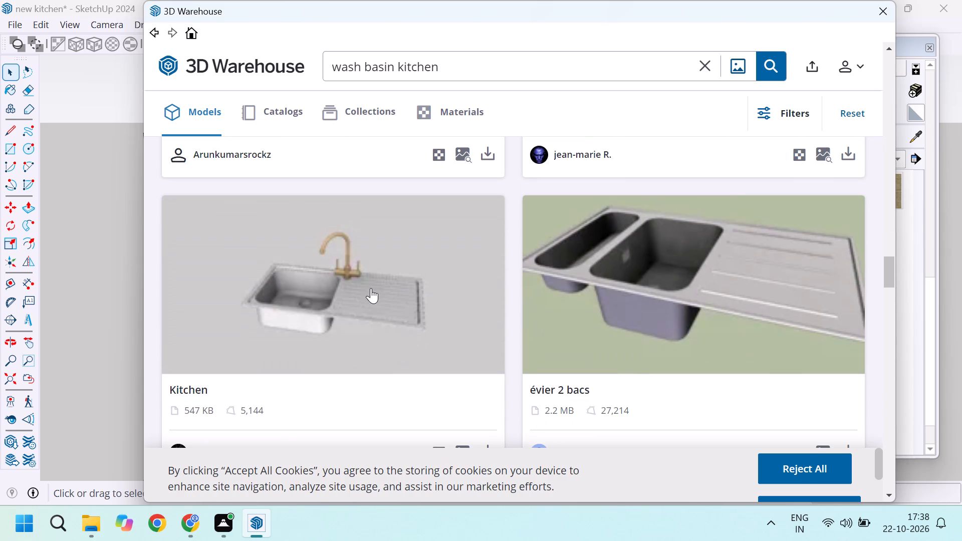
scroll(378, 279, down, 1)
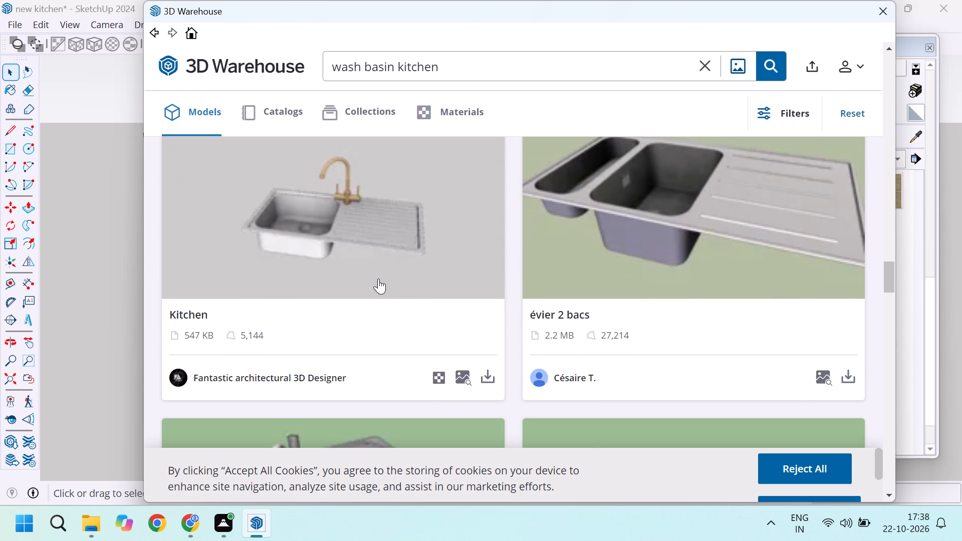
scroll(378, 279, down, 3)
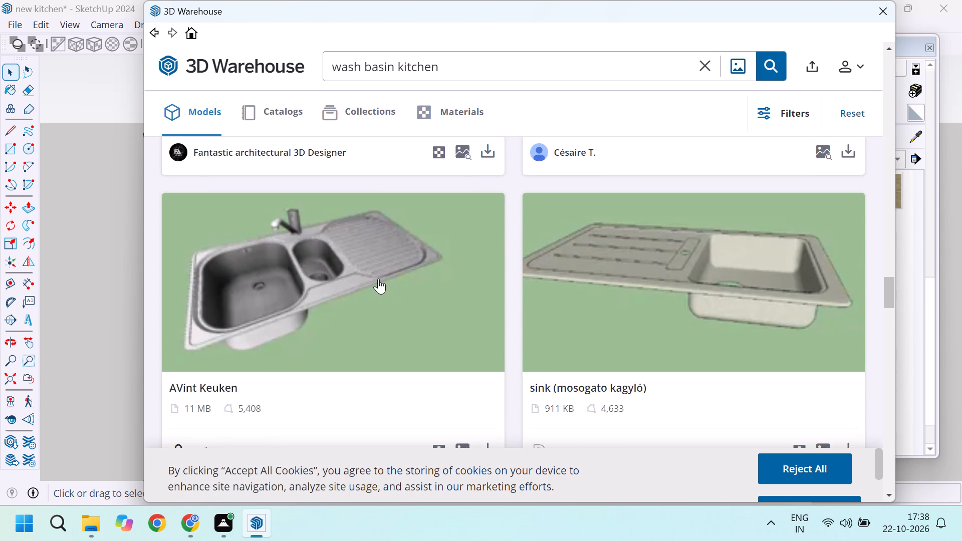
scroll(378, 279, down, 8)
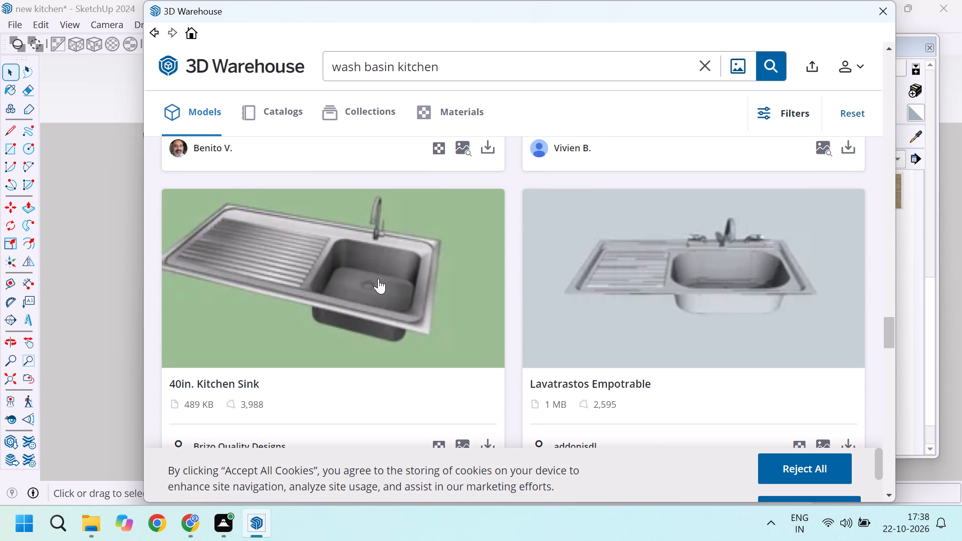
scroll(378, 279, down, 5)
scroll(378, 279, up, 1)
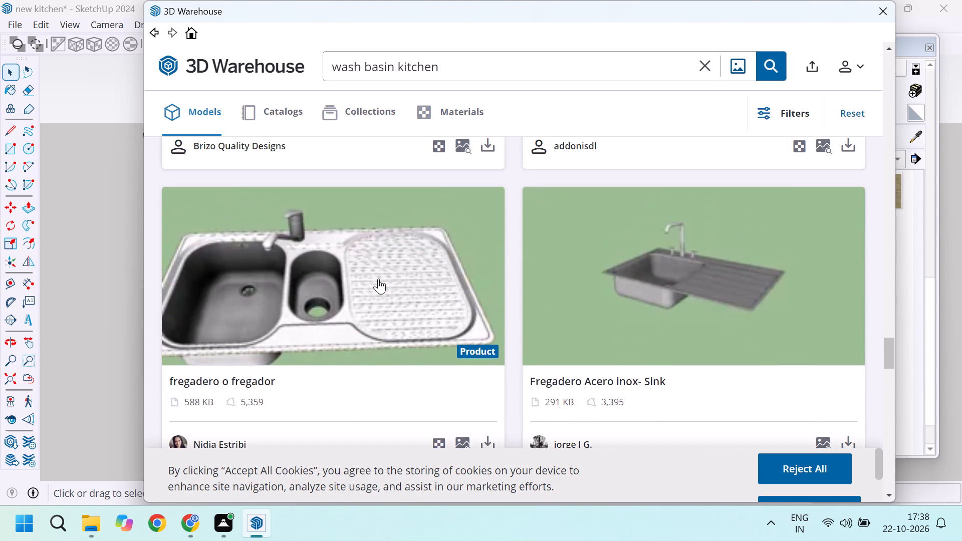
scroll(378, 279, down, 5)
scroll(378, 279, up, 1)
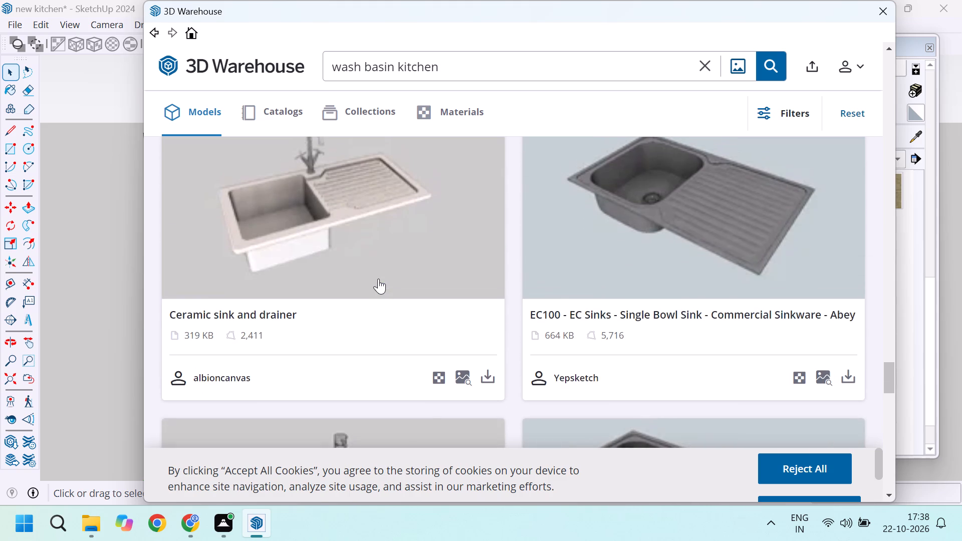
scroll(378, 279, down, 7)
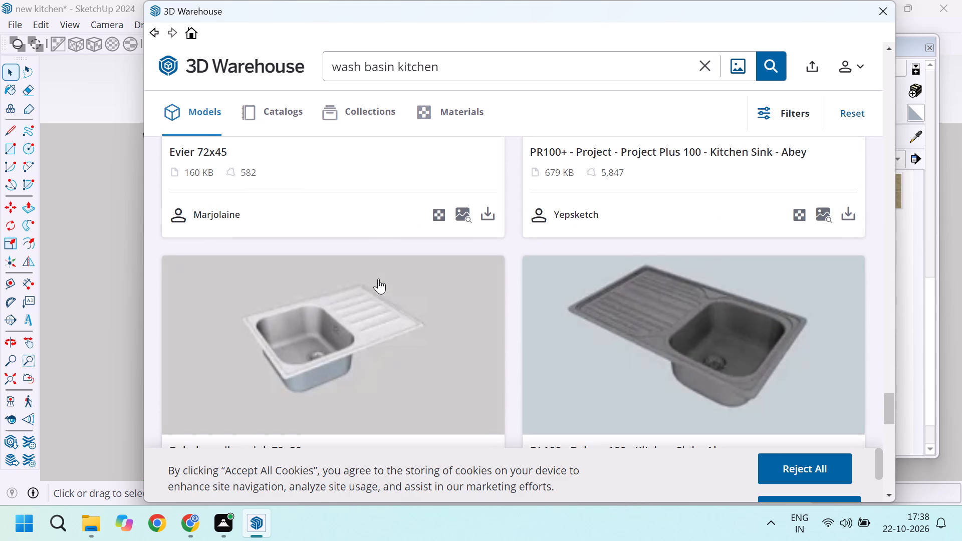
scroll(378, 279, down, 6)
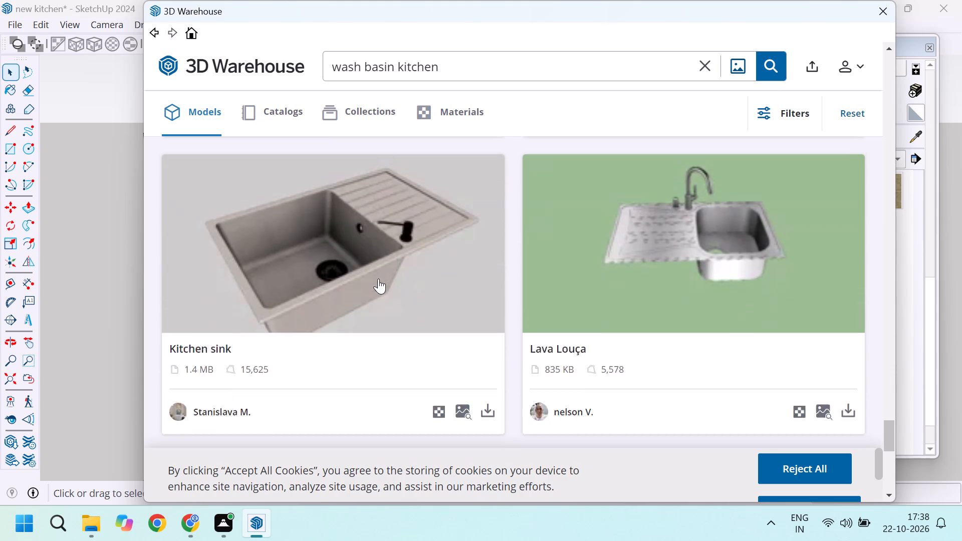
scroll(378, 279, down, 6)
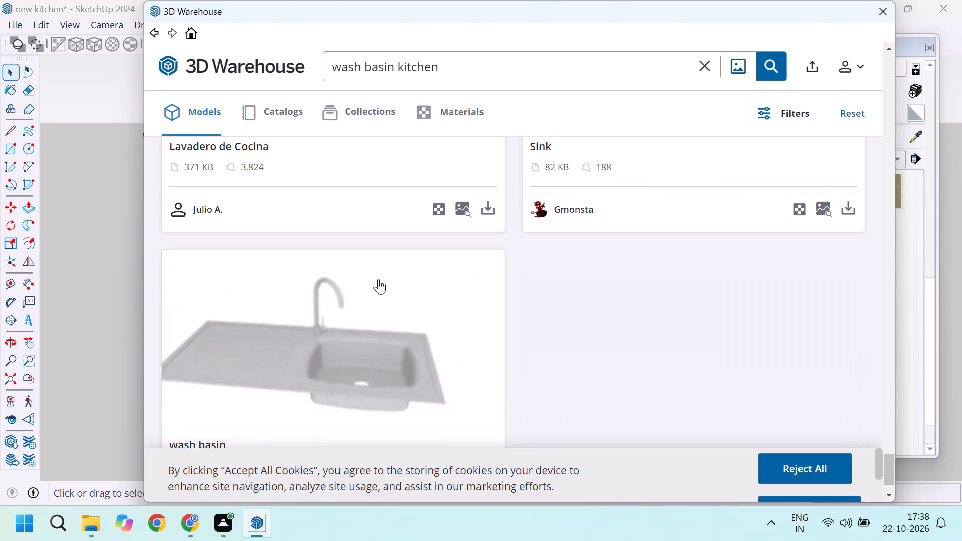
Look through the models similar to the steel drainboard "Kitchen Sink" once more for one that suits the kitchen counter.
scroll(378, 279, down, 4)
scroll(378, 279, up, 5)
scroll(378, 279, up, 20)
scroll(378, 279, up, 1)
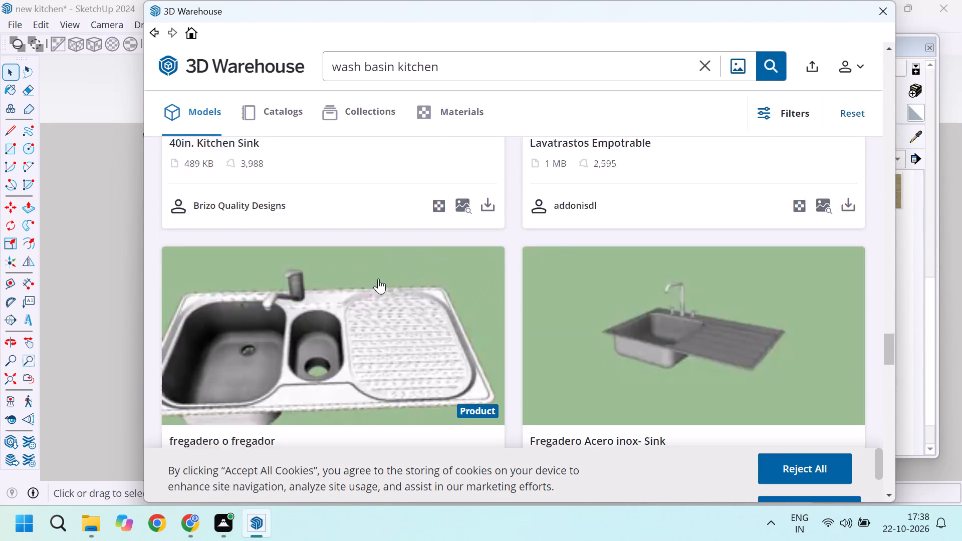
scroll(378, 279, up, 20)
scroll(378, 279, up, 6)
scroll(378, 279, up, 20)
scroll(378, 279, up, 1)
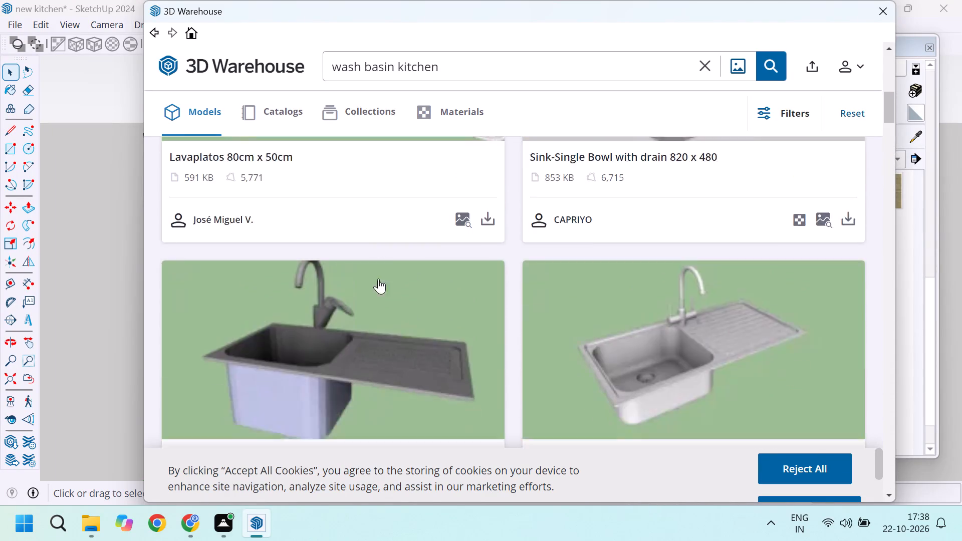
scroll(378, 279, up, 15)
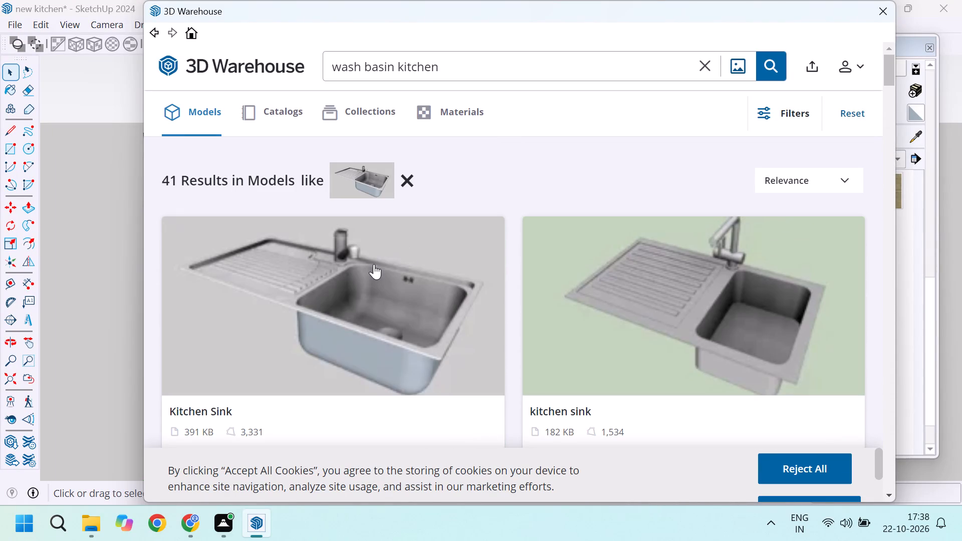
scroll(374, 264, down, 1)
scroll(378, 264, up, 2)
scroll(379, 263, down, 5)
scroll(380, 263, up, 2)
scroll(380, 263, down, 2)
scroll(380, 263, up, 2)
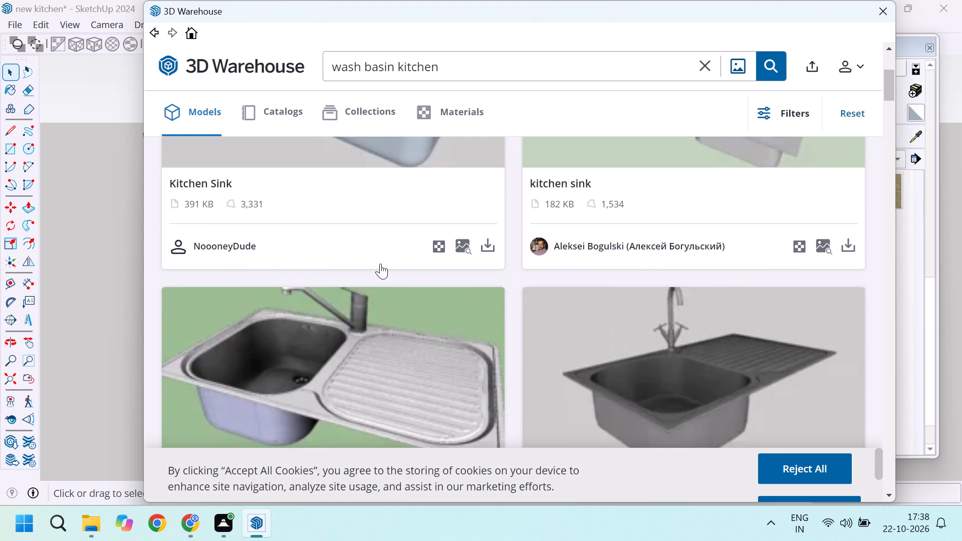
scroll(380, 263, down, 4)
scroll(380, 263, up, 1)
scroll(380, 263, down, 2)
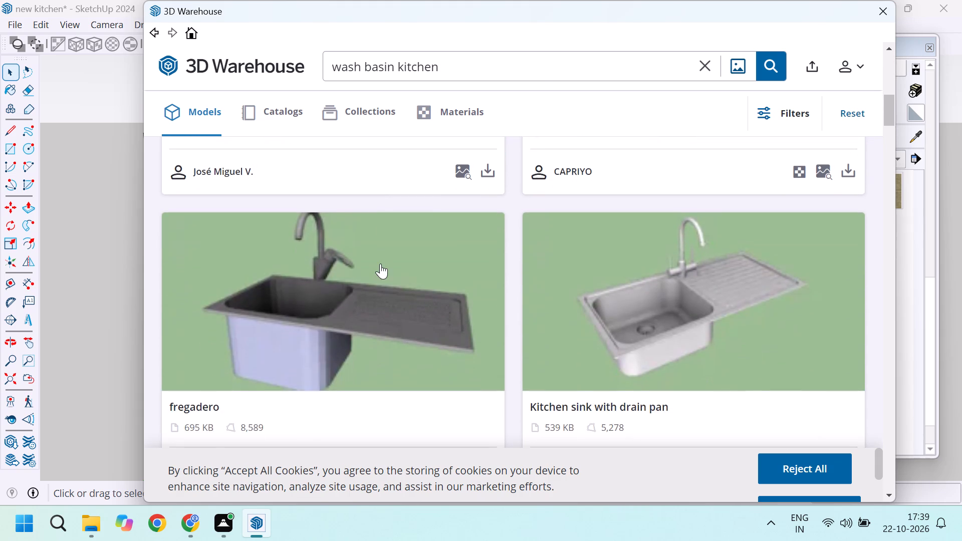
scroll(380, 263, down, 5)
scroll(380, 263, up, 1)
scroll(380, 263, down, 1)
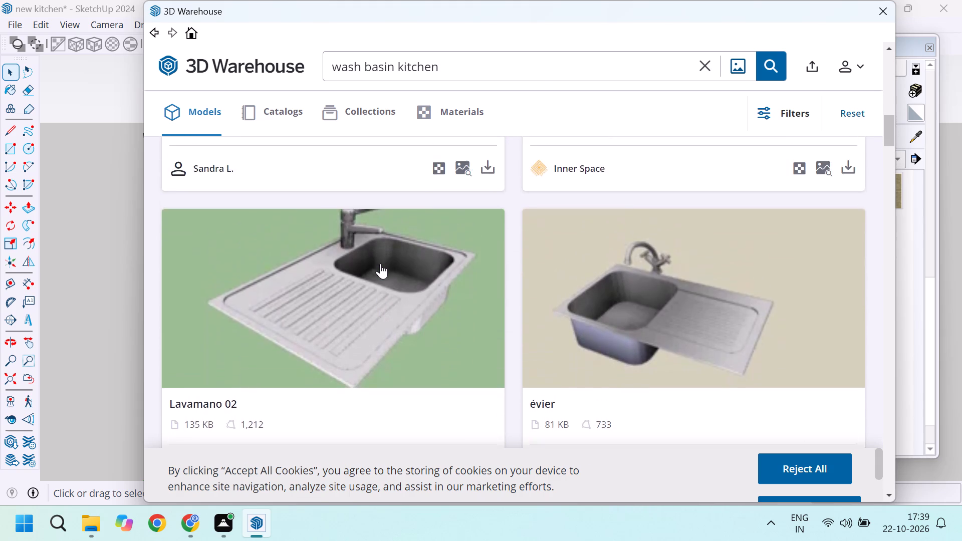
scroll(380, 263, down, 11)
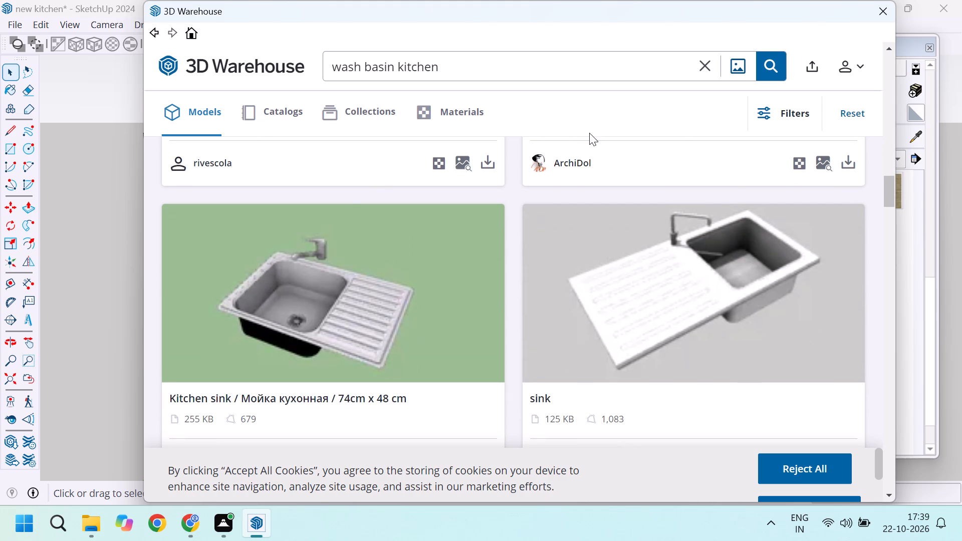
Search the 3D Warehouse models for "washbasin" instead.
click(782, 61)
click(444, 69)
key(BackSpace)
key(BackSpace)
key(BackSpace)
key(BackSpace)
key(BackSpace)
key(BackSpace)
key(BackSpace)
key(BackSpace)
key(BackSpace)
key(BackSpace)
key(BackSpace)
key(BackSpace)
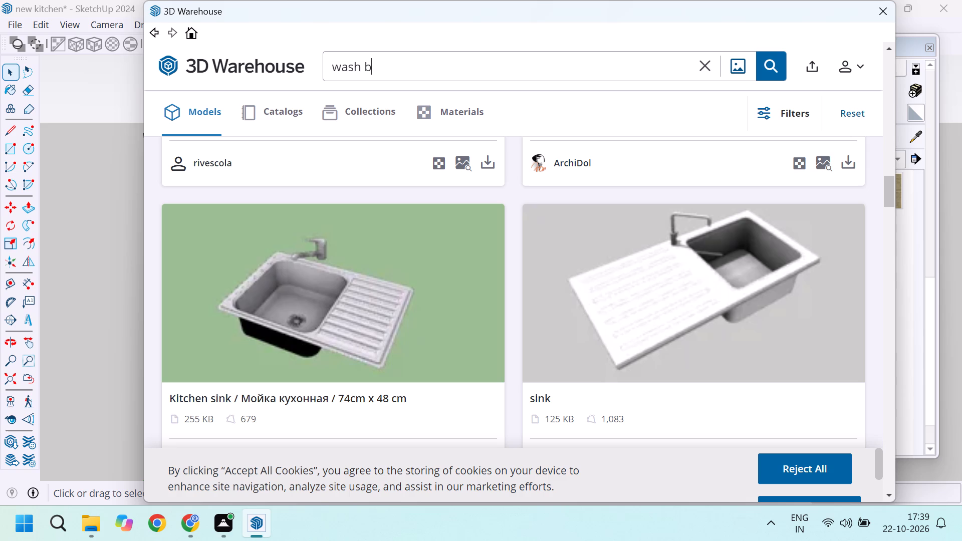
key(BackSpace)
key(BackSpace)
text(basin)
key(Return)
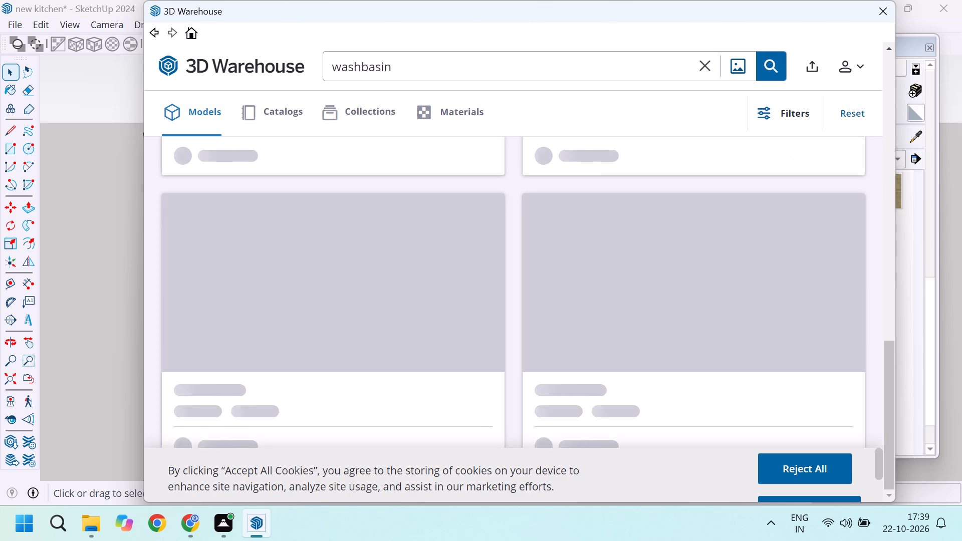
Look through the "washbasin" models for a basin that suits the kitchen counter.
scroll(552, 300, up, 20)
scroll(552, 300, up, 8)
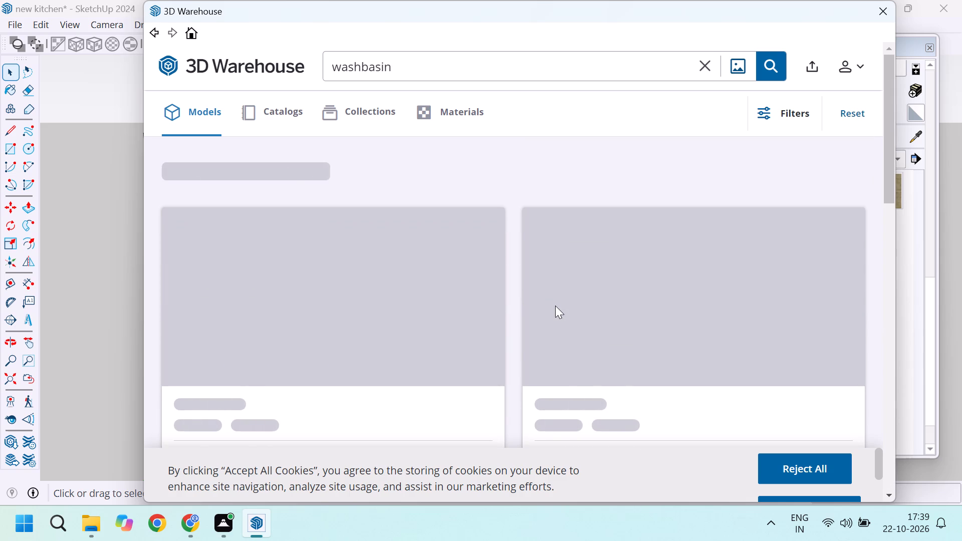
scroll(539, 313, down, 3)
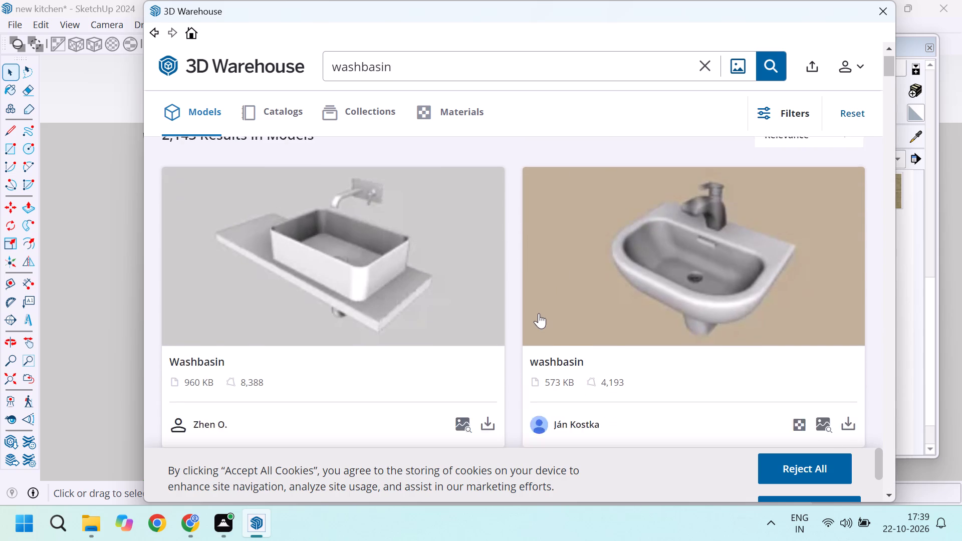
scroll(539, 313, down, 7)
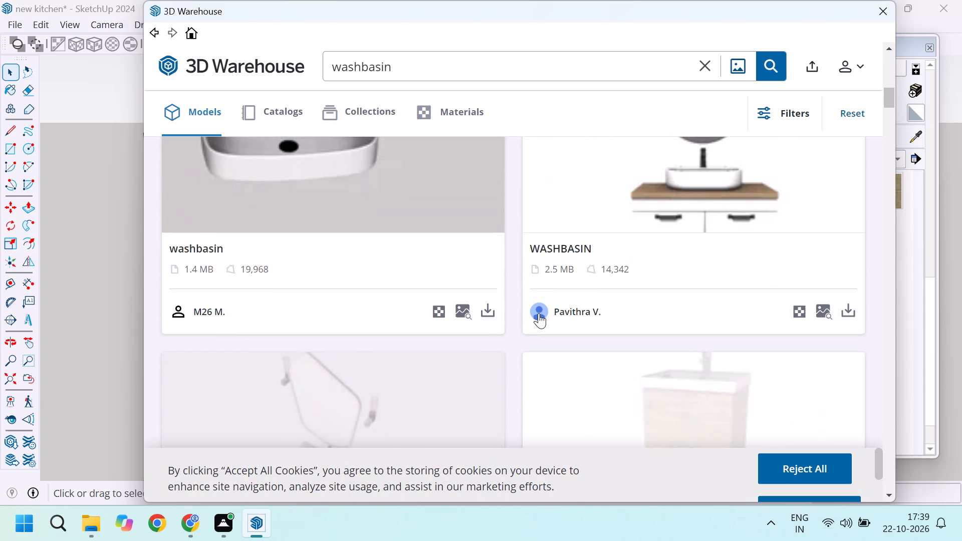
scroll(539, 313, down, 4)
scroll(539, 313, up, 2)
scroll(539, 313, down, 8)
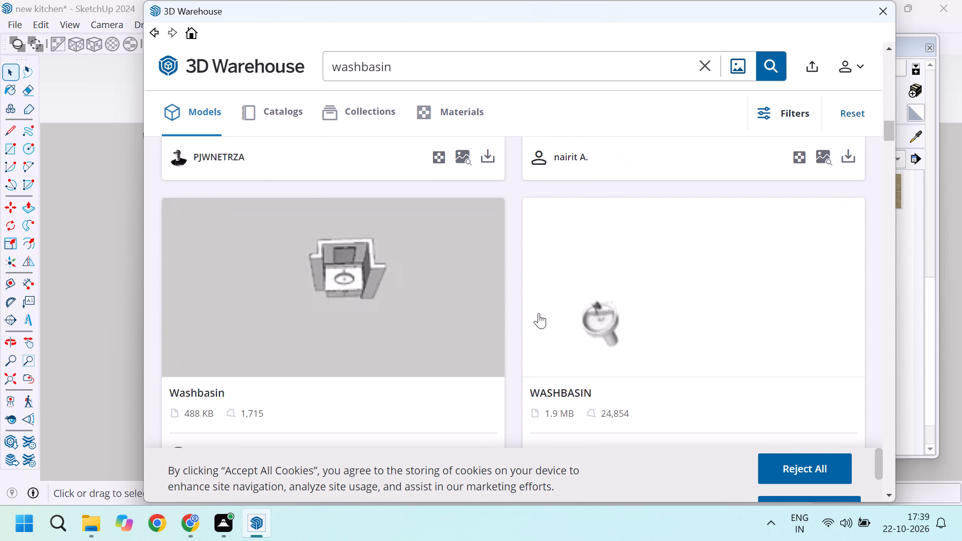
scroll(539, 313, down, 9)
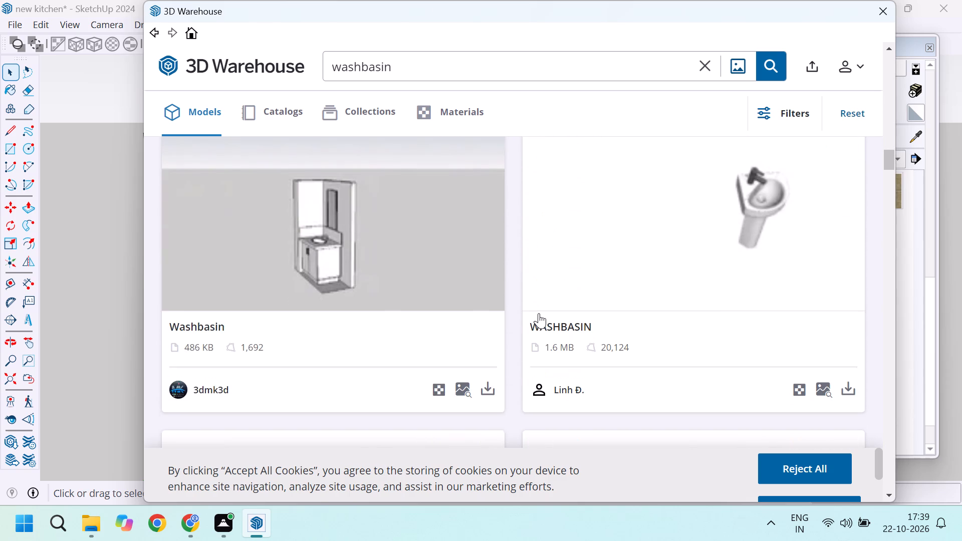
scroll(539, 313, down, 5)
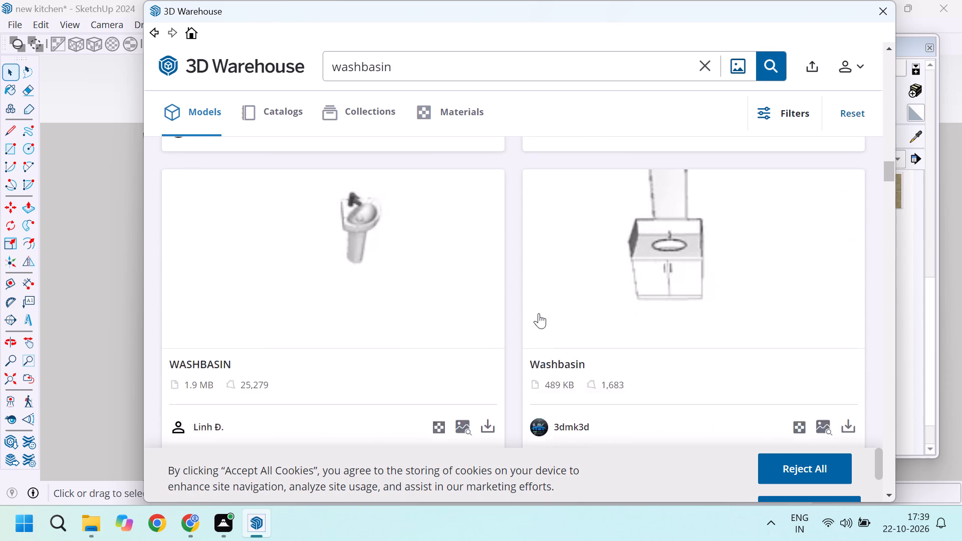
scroll(539, 313, down, 4)
scroll(539, 313, up, 2)
scroll(539, 313, down, 4)
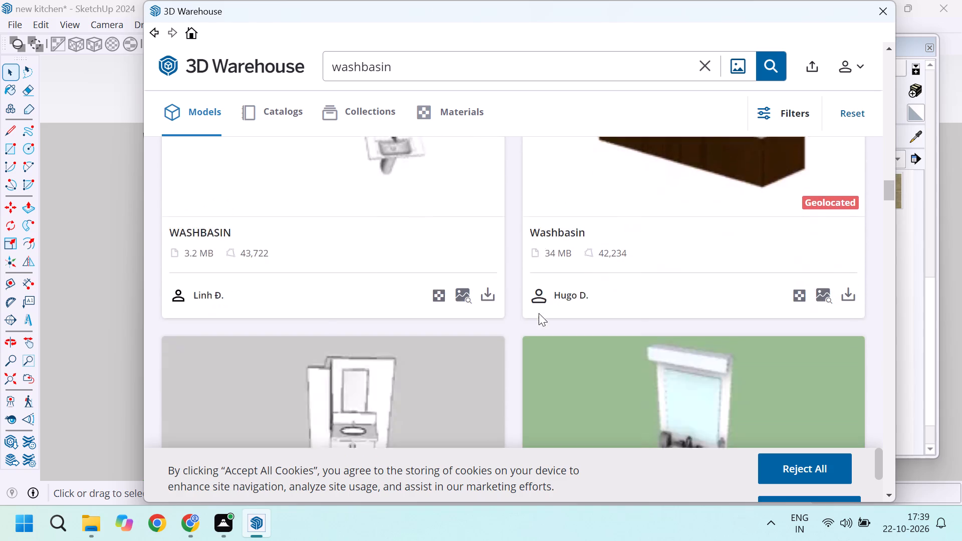
scroll(539, 313, down, 17)
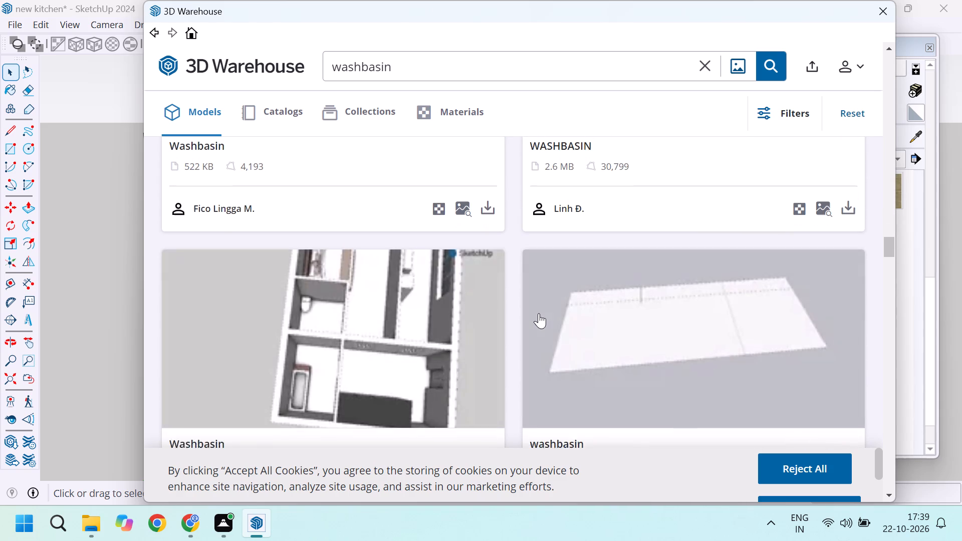
scroll(539, 313, down, 9)
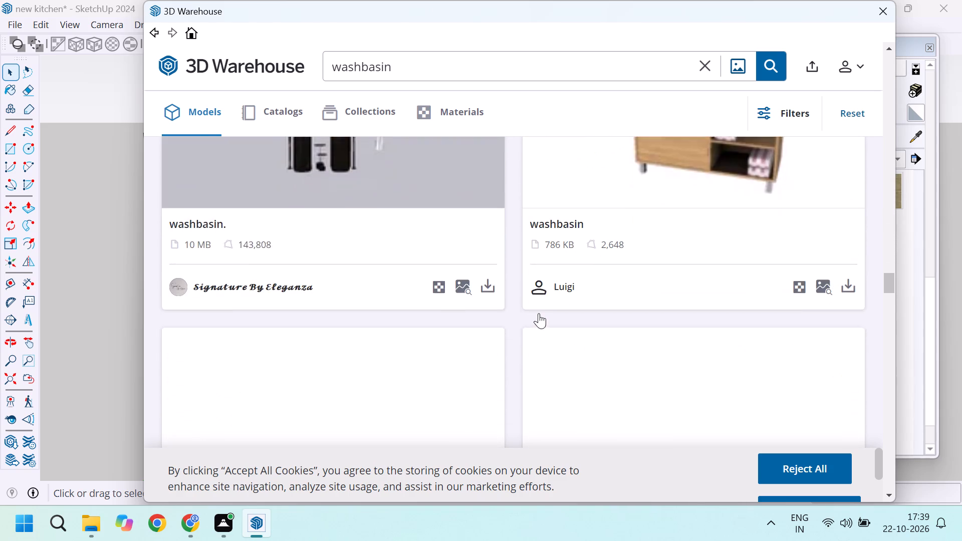
scroll(539, 313, down, 3)
scroll(539, 313, up, 2)
scroll(539, 313, down, 5)
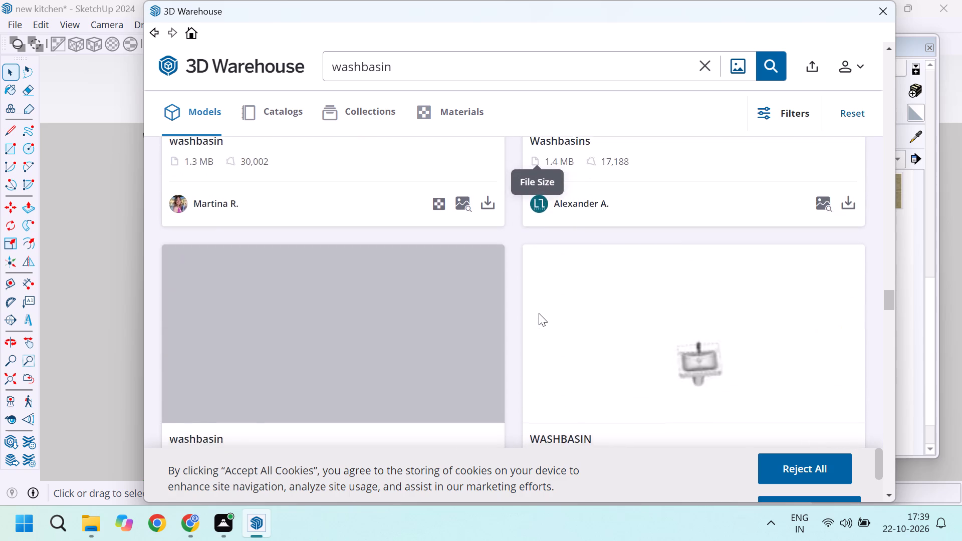
scroll(539, 313, down, 8)
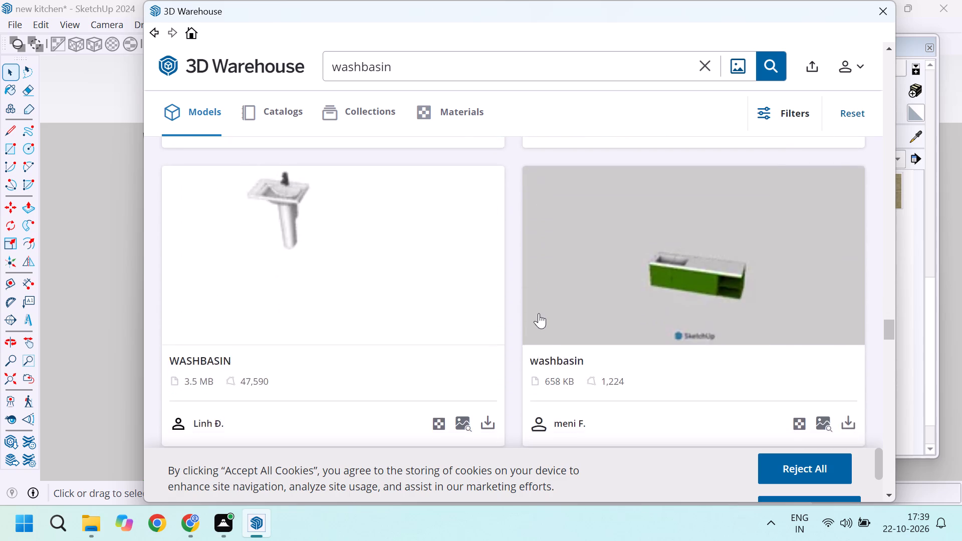
scroll(539, 313, down, 12)
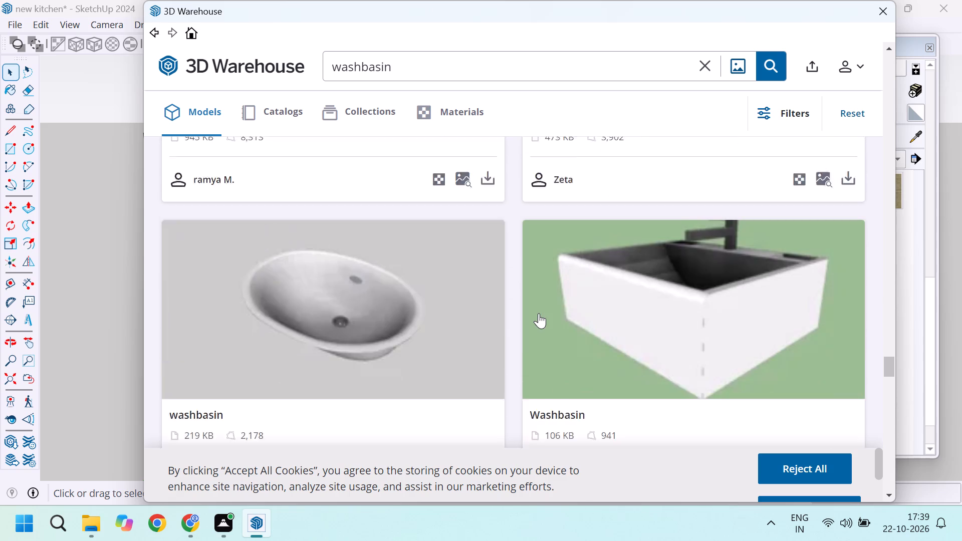
scroll(539, 313, up, 2)
scroll(539, 313, down, 6)
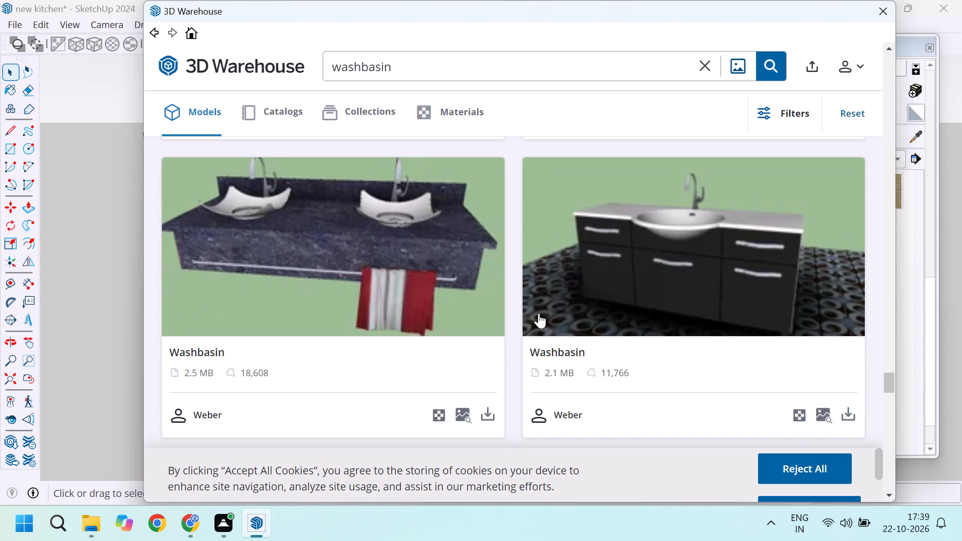
scroll(539, 313, down, 9)
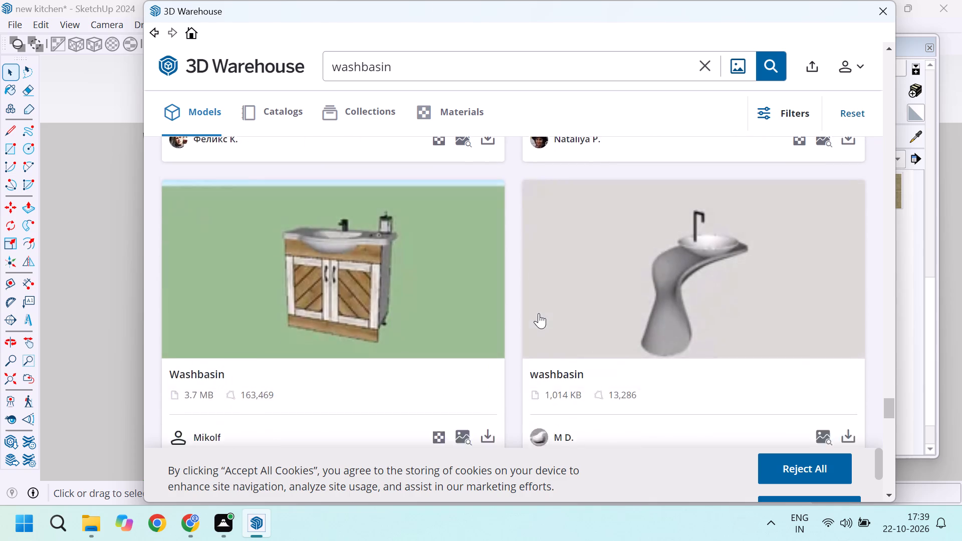
scroll(539, 313, up, 1)
scroll(539, 313, down, 9)
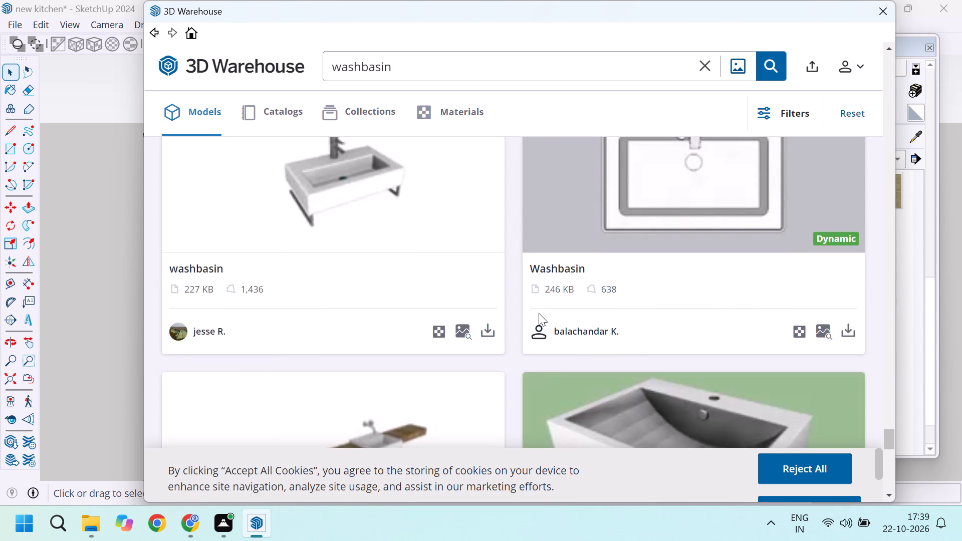
scroll(539, 313, down, 7)
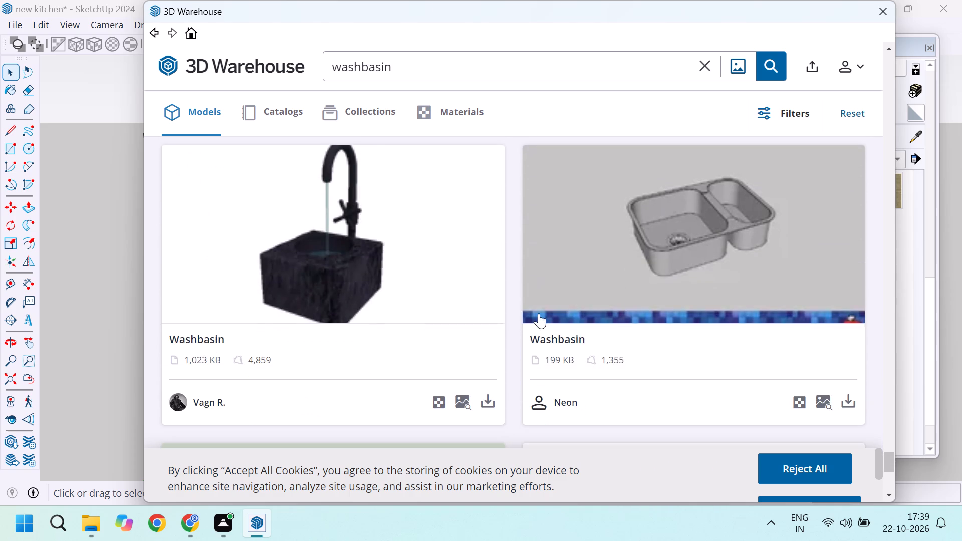
scroll(539, 313, down, 7)
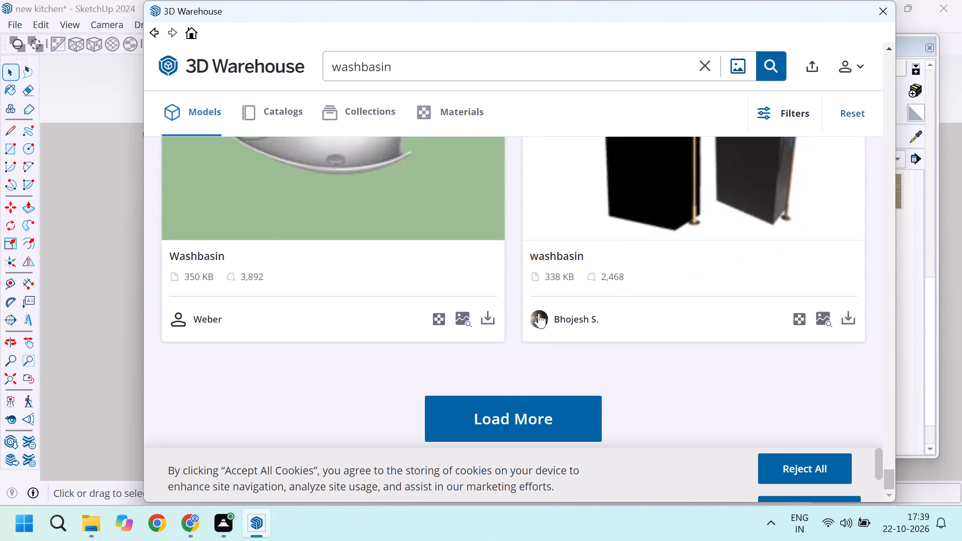
scroll(539, 313, down, 4)
scroll(539, 313, up, 4)
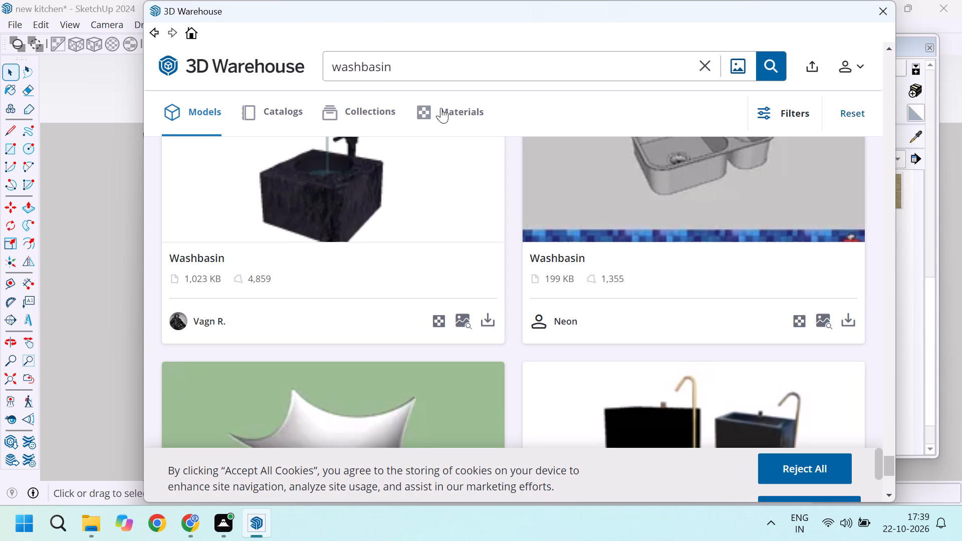
Refine the model search to "kitchen washbasin".
click(330, 65)
text(kitchen)
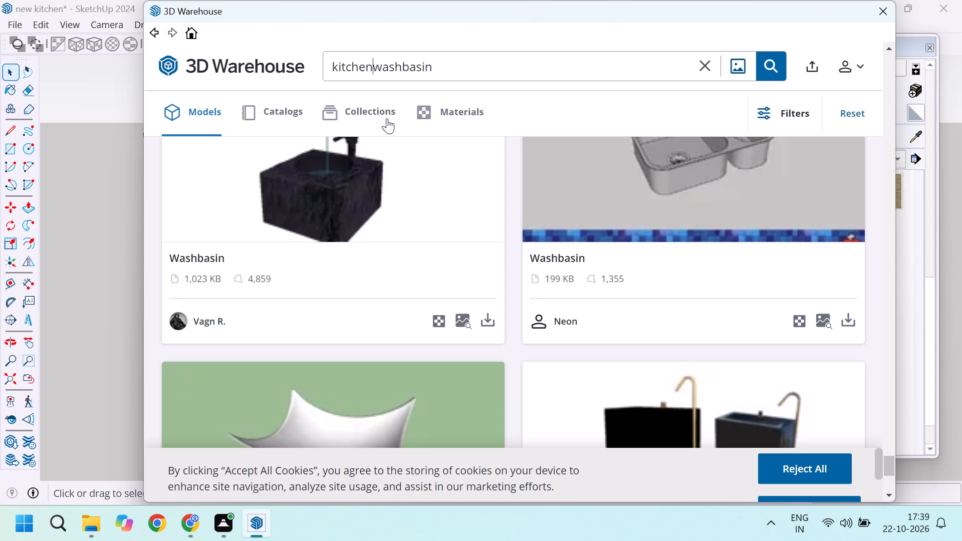
key(space)
key(Return)
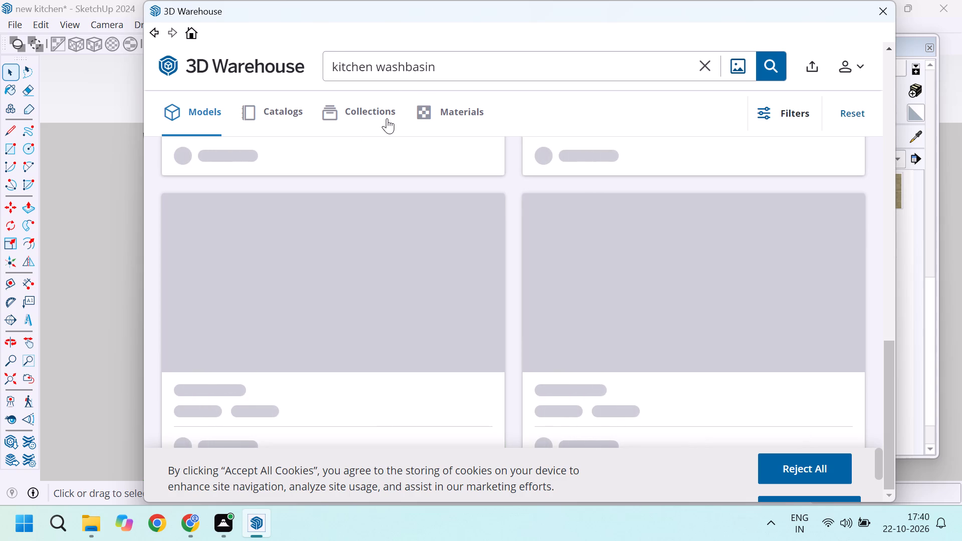
Look through the "kitchen washbasin" models for a basin that suits the kitchen counter.
scroll(514, 368, up, 20)
scroll(514, 368, up, 10)
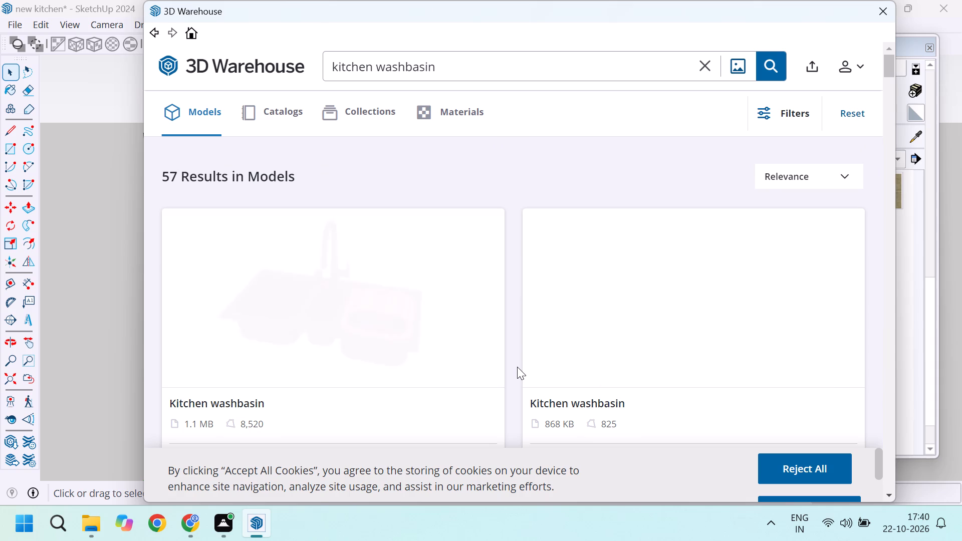
scroll(532, 378, down, 8)
scroll(503, 359, up, 3)
scroll(503, 359, down, 6)
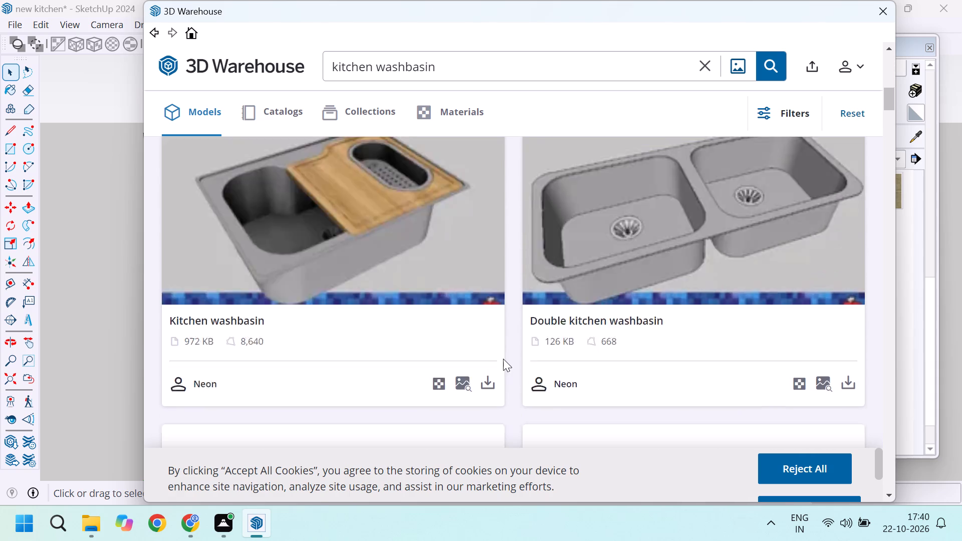
scroll(503, 359, down, 9)
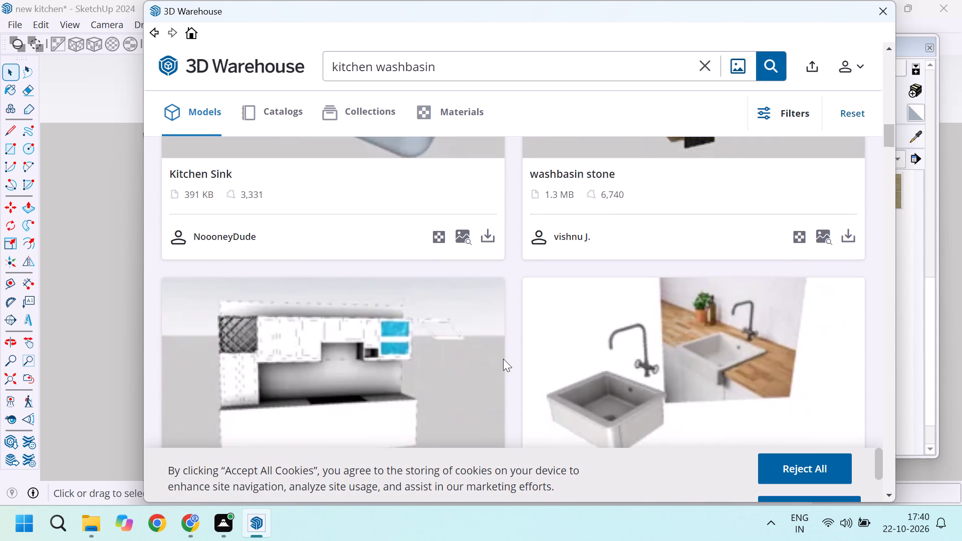
scroll(503, 359, down, 1)
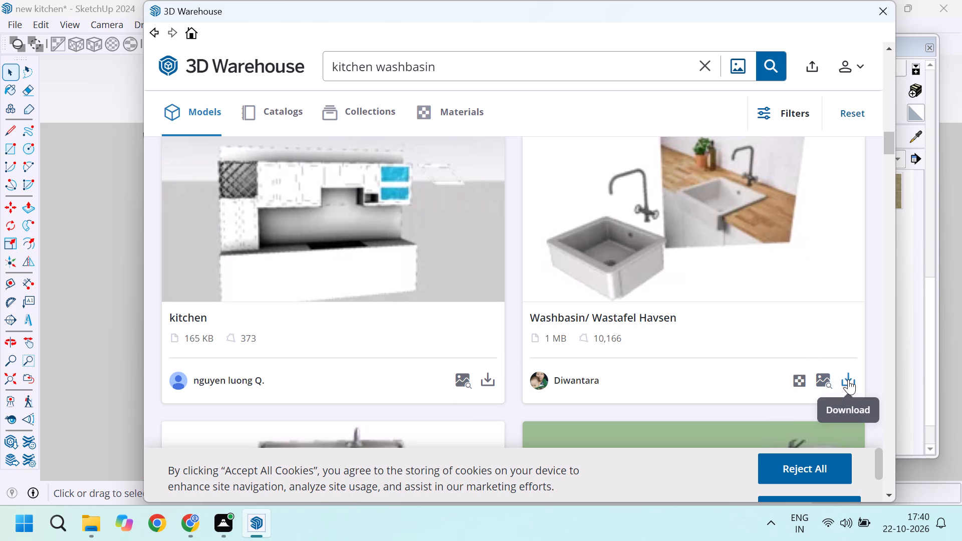
Find models similar to "Washbasin/ Wastafel Havsen" and compare them for the kitchen counter.
click(821, 379)
scroll(543, 329, up, 8)
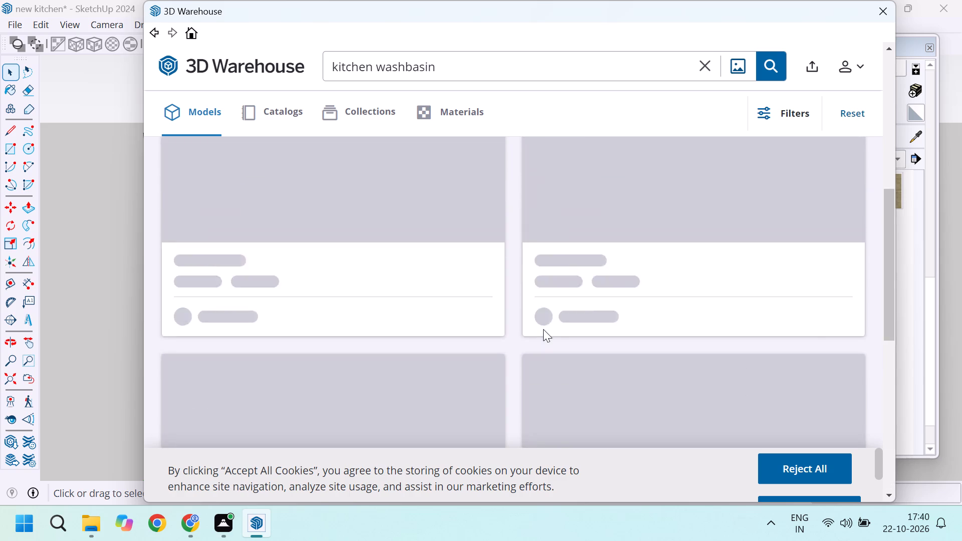
scroll(543, 329, up, 9)
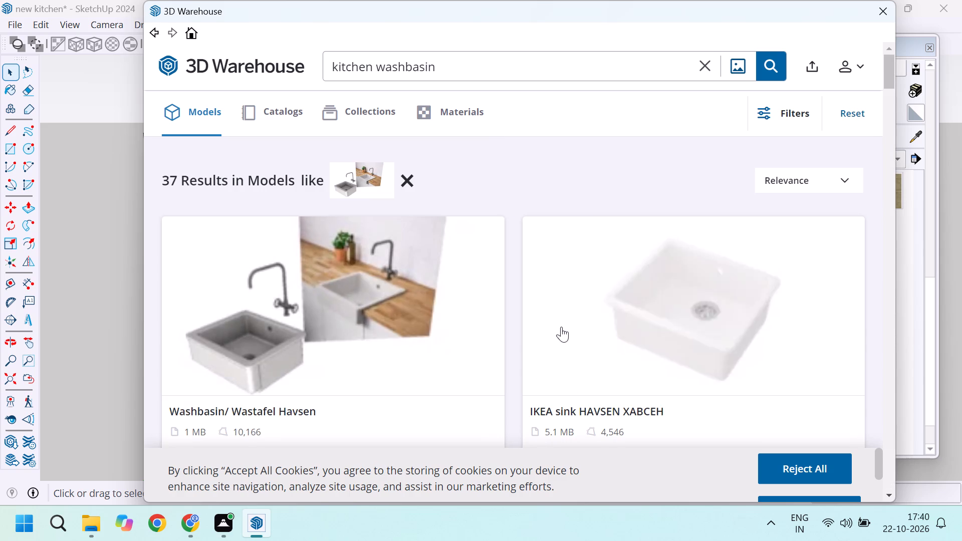
scroll(468, 320, down, 8)
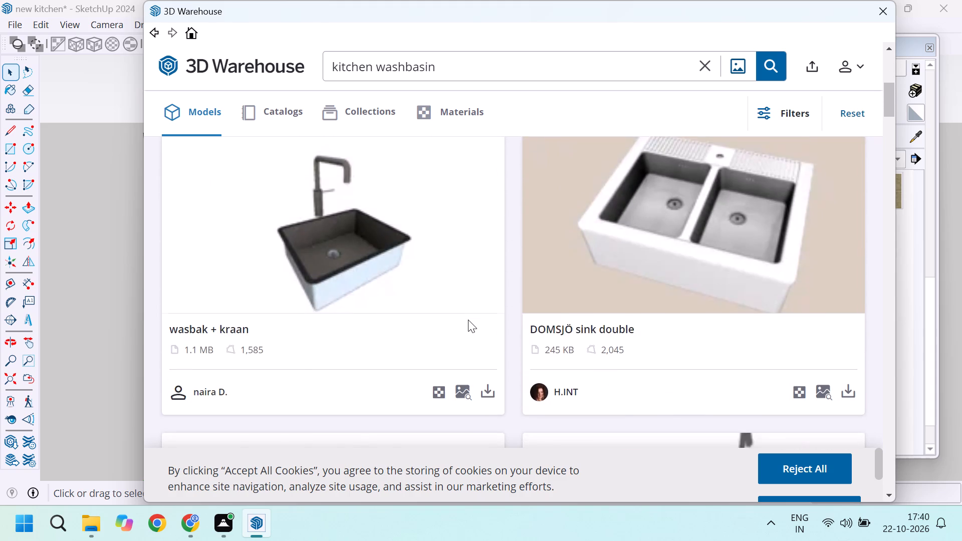
scroll(468, 320, up, 4)
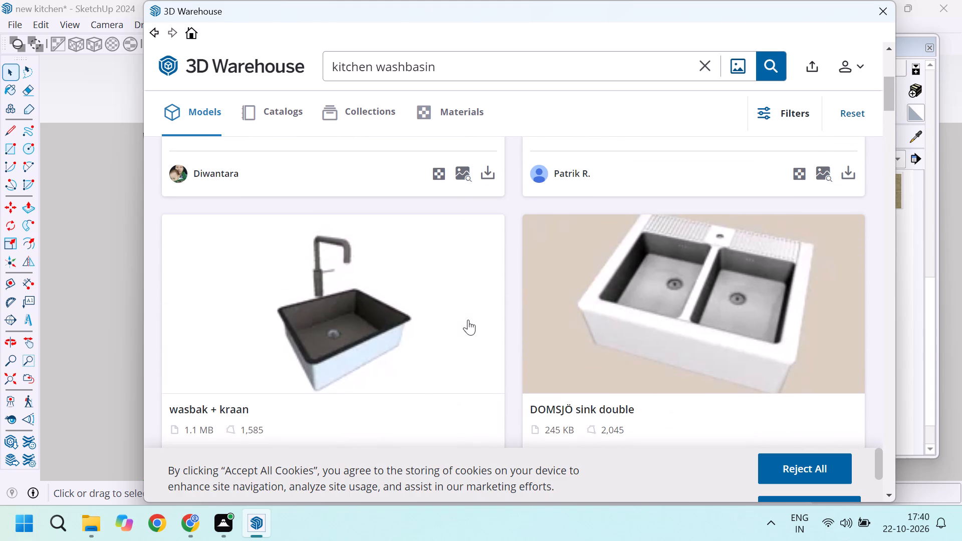
scroll(468, 320, up, 2)
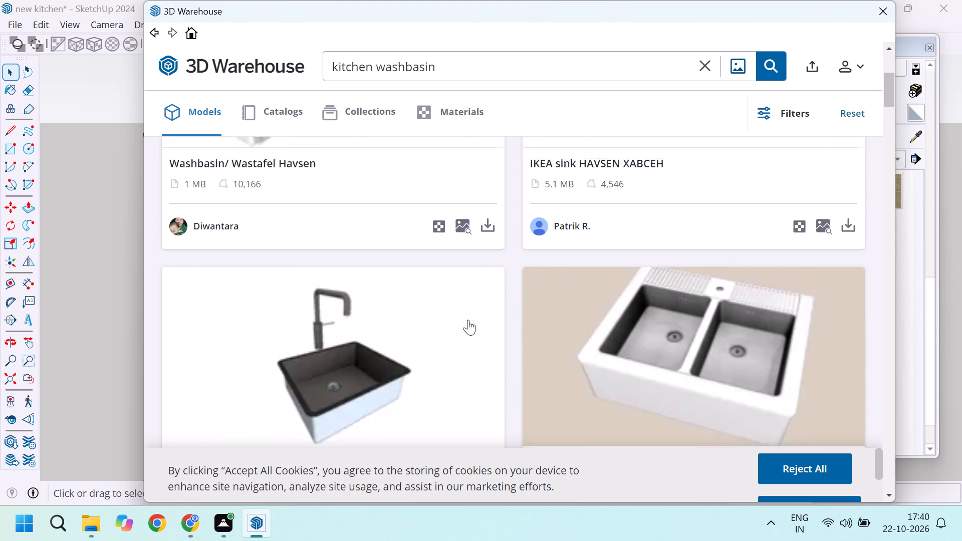
scroll(468, 320, up, 2)
scroll(468, 320, down, 2)
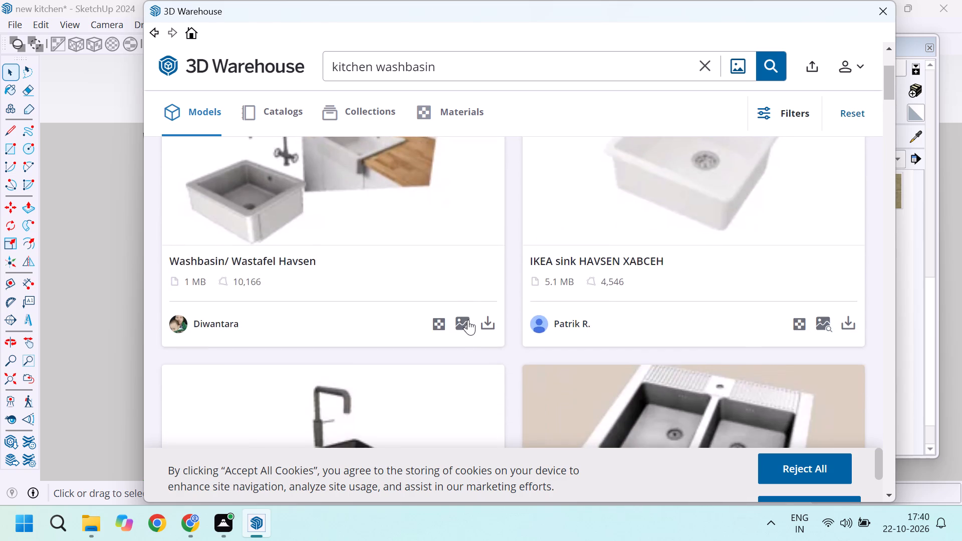
scroll(468, 320, up, 2)
scroll(468, 320, down, 2)
Load the "Washbasin/ Wastafel Havsen" model directly into the SketchUp model and place it on the open ground beside the kitchen.
click(483, 327)
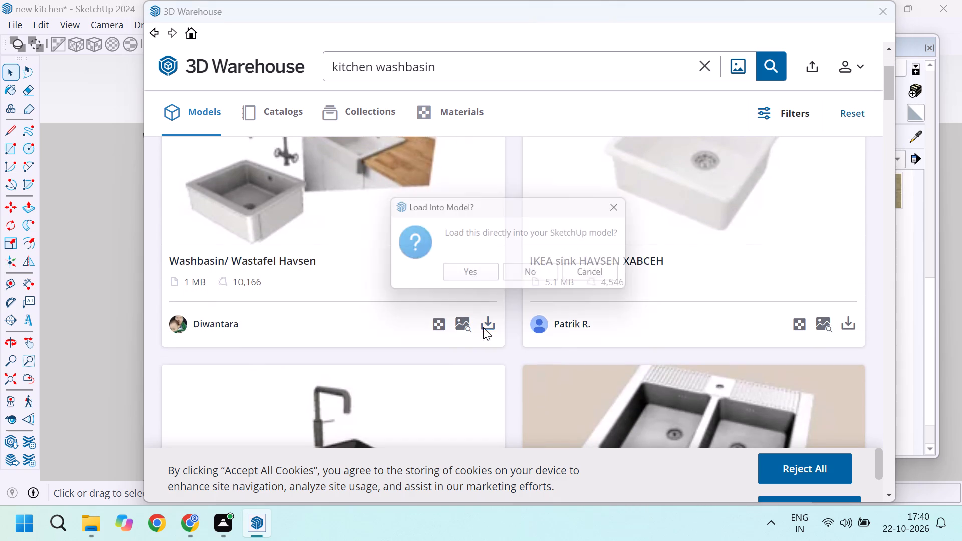
click(472, 272)
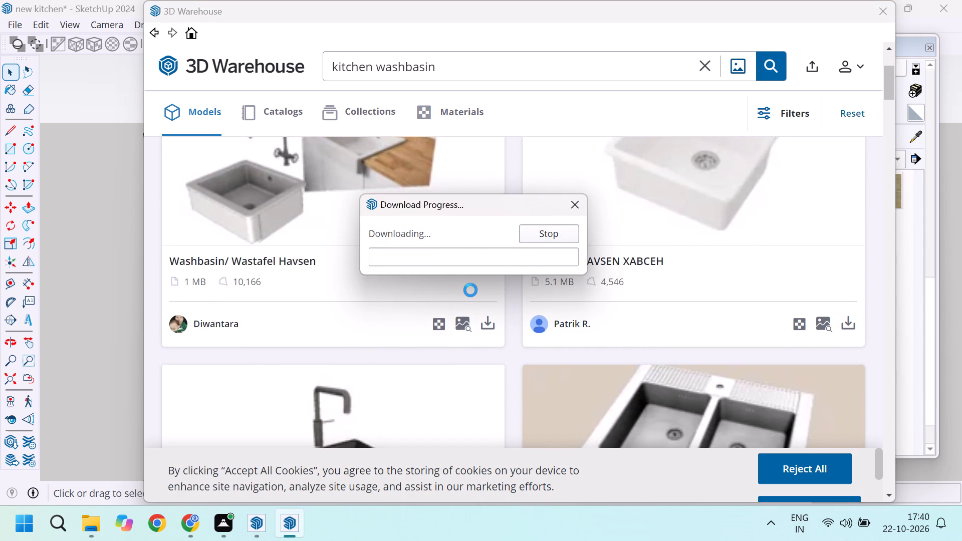
scroll(300, 309, down, 3)
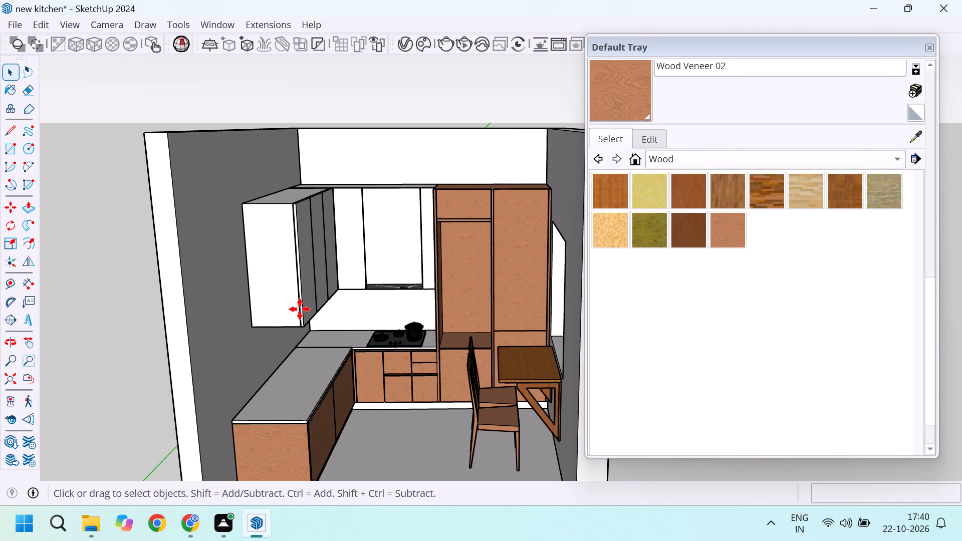
scroll(300, 309, down, 17)
scroll(431, 332, up, 6)
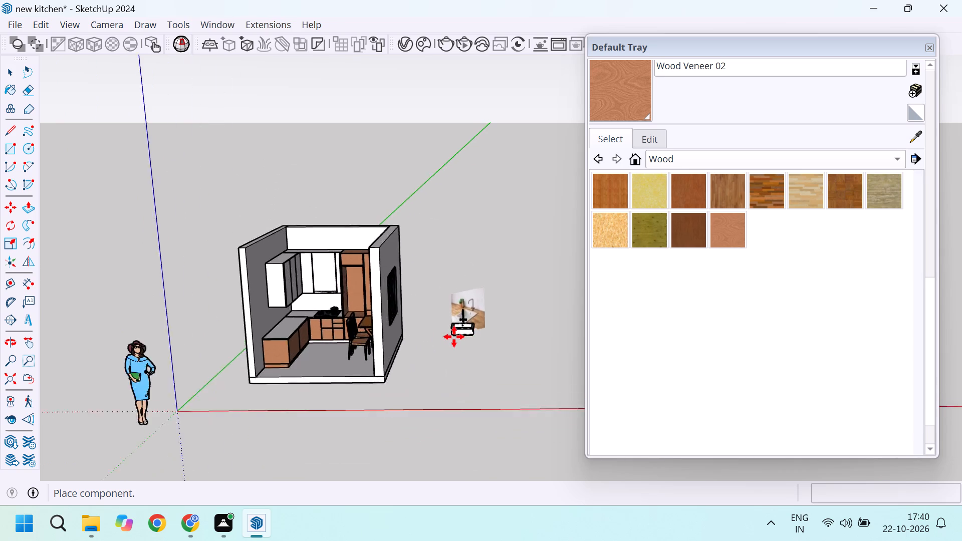
scroll(454, 337, up, 19)
click(424, 339)
scroll(493, 315, up, 16)
key(space)
scroll(406, 353, down, 5)
click(210, 230)
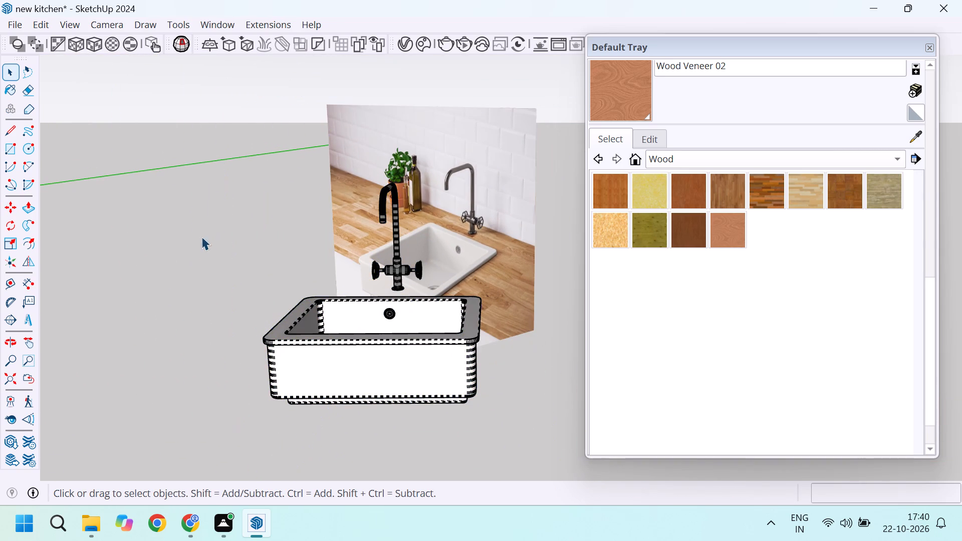
Delete the reference photo plane behind the tap inside the washbasin component.
click(466, 207)
double_click(466, 207)
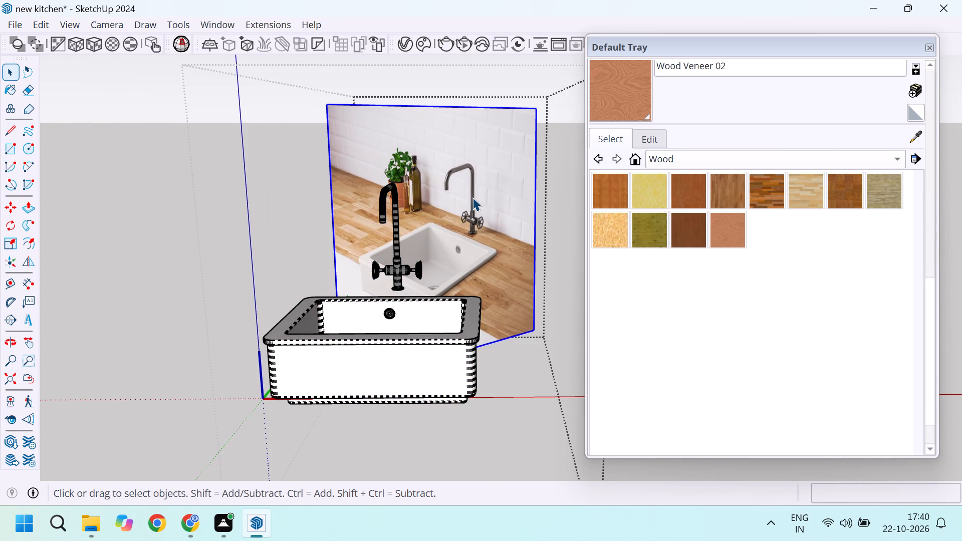
key(Delete)
Turn on Soften coplanar in Soften Edges for the basin and tap together, inside the washbasin component.
scroll(423, 302, up, 2)
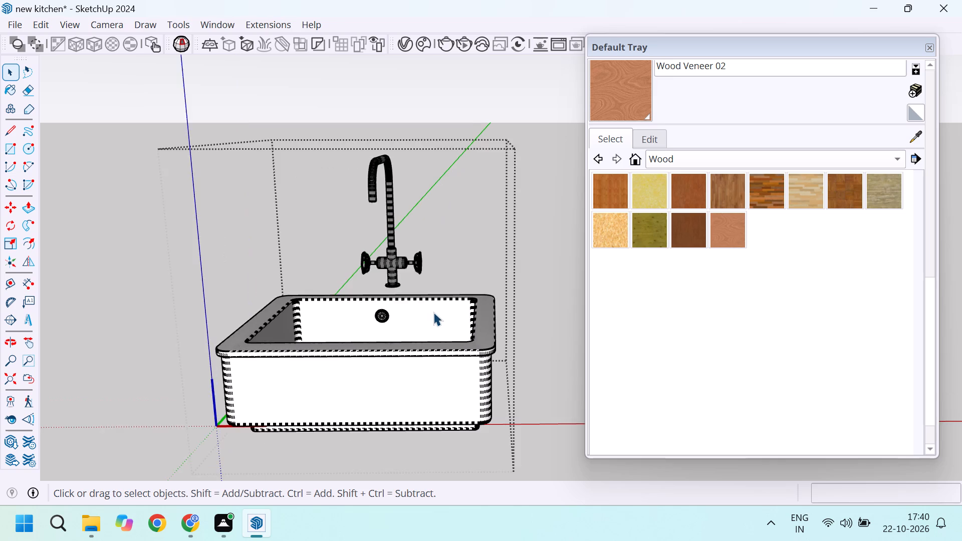
scroll(433, 312, down, 8)
drag(297, 185, 515, 418)
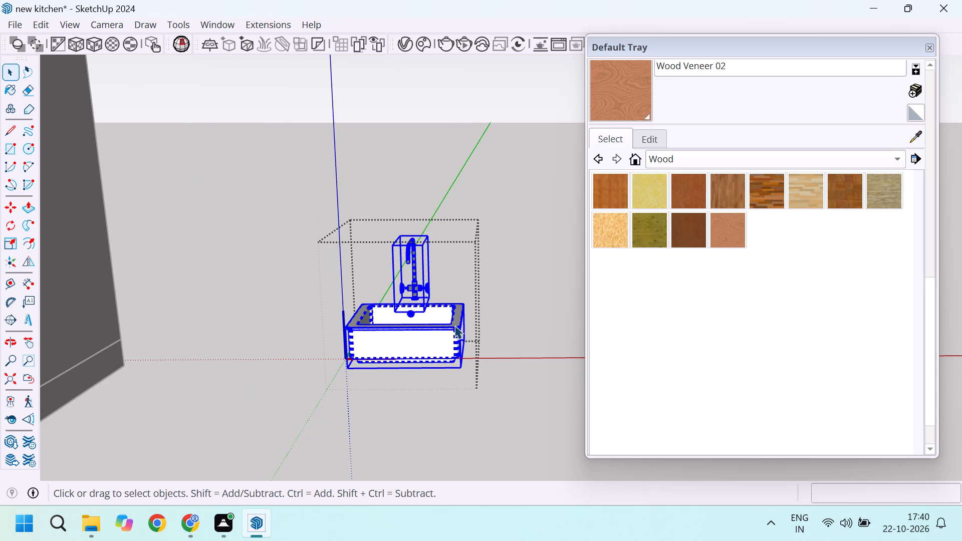
right_click(427, 338)
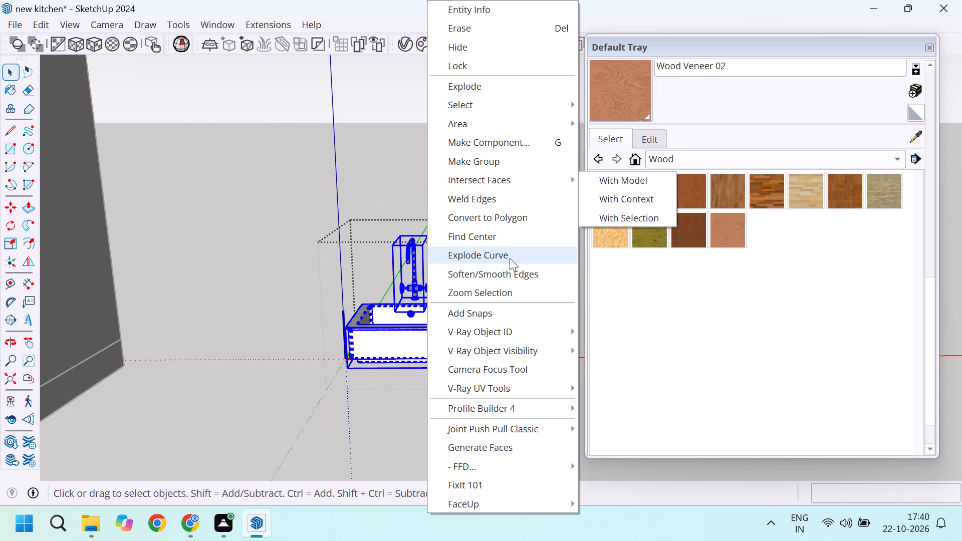
click(518, 267)
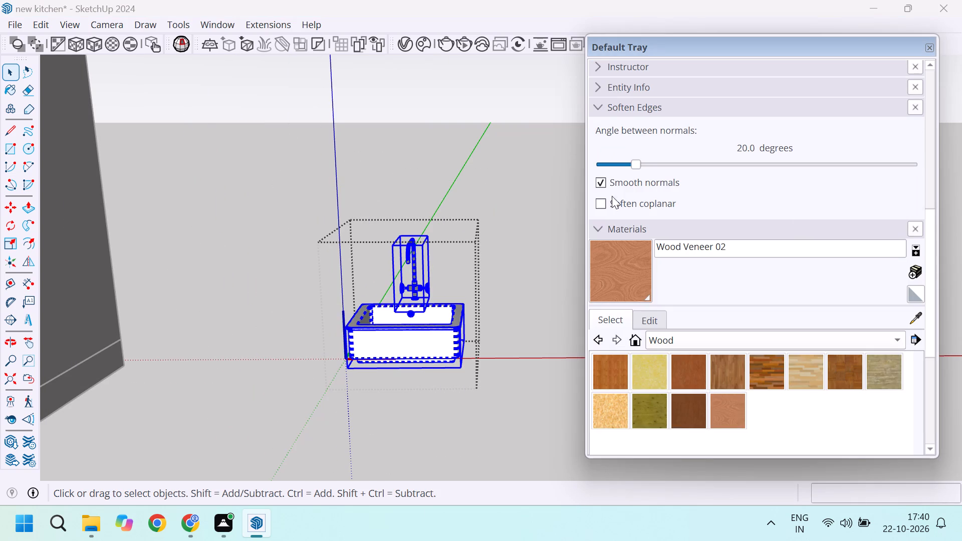
click(605, 203)
click(536, 242)
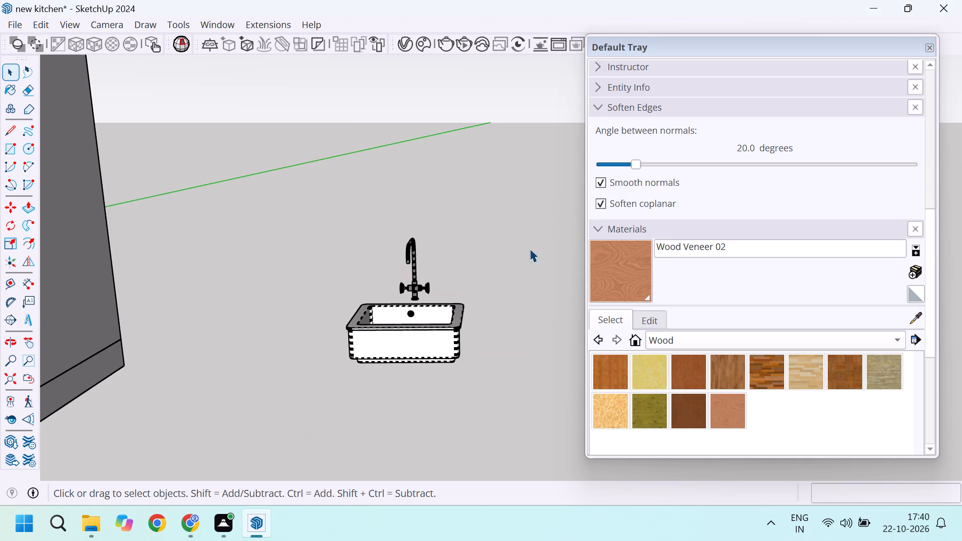
Open the basin inside the washbasin component and soften all its edges at 55.2 degrees, with smooth normals and soften coplanar on.
scroll(461, 303, up, 3)
click(450, 323)
triple_click(450, 325)
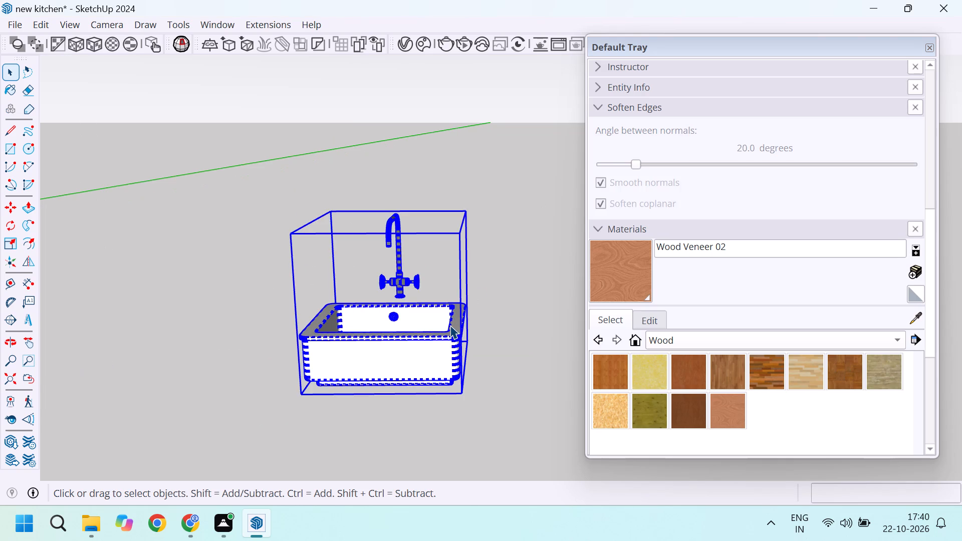
double_click(450, 327)
click(455, 326)
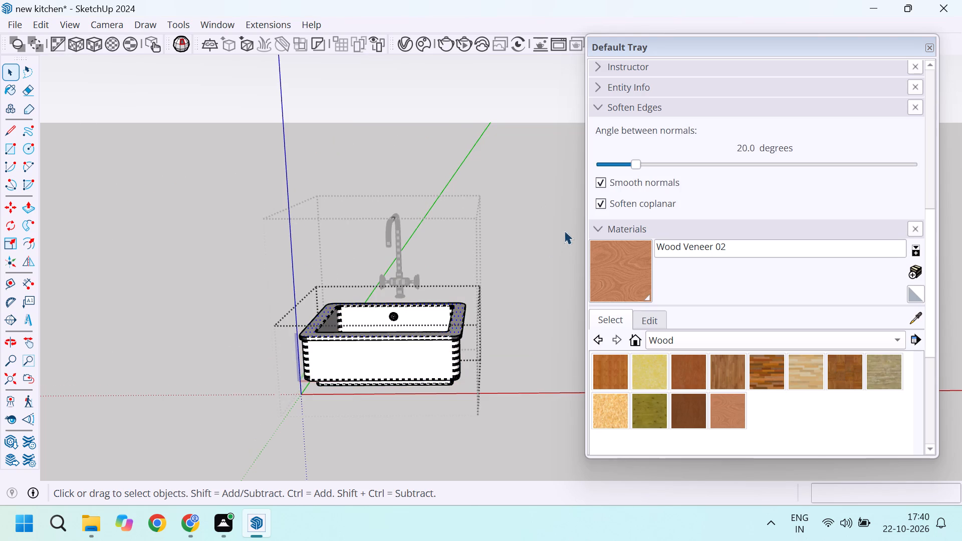
click(597, 203)
triple_click(425, 343)
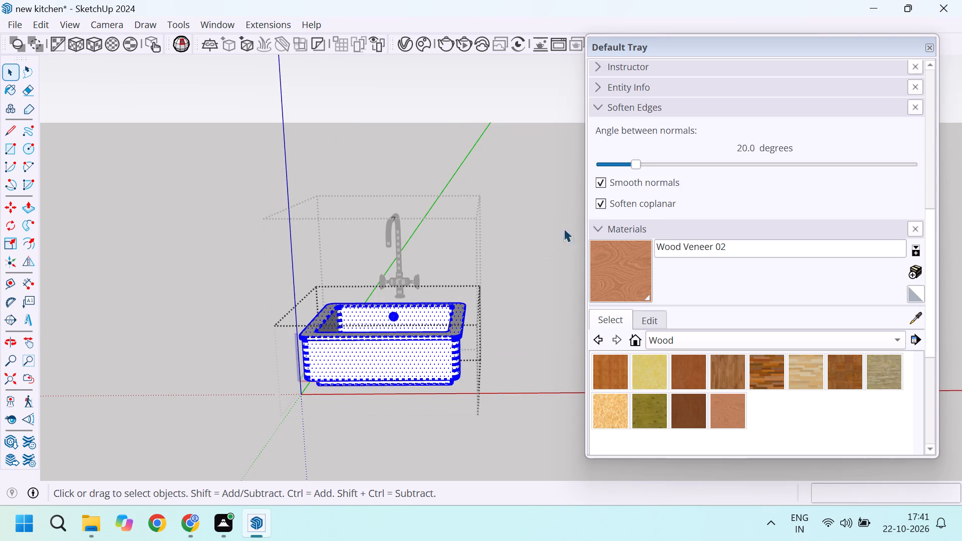
click(601, 203)
click(601, 203)
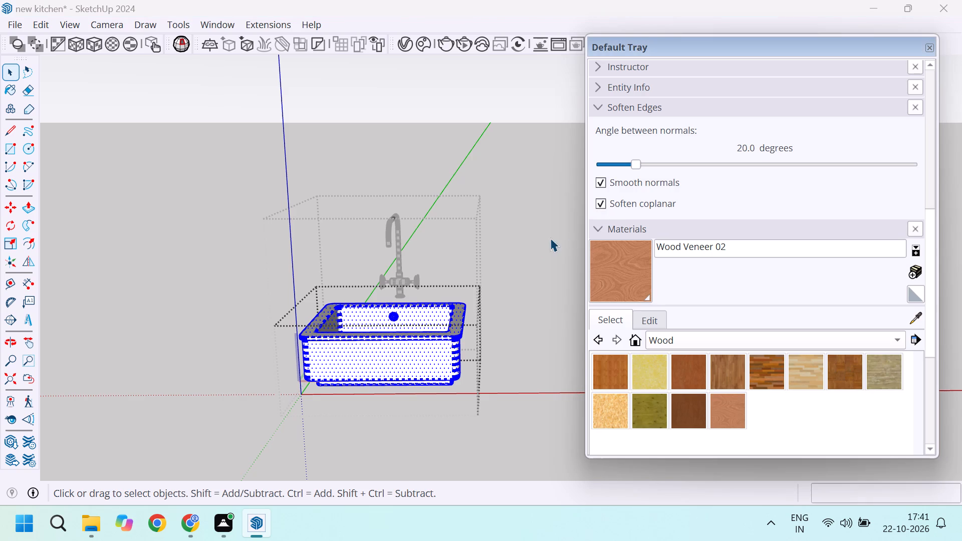
click(602, 182)
click(602, 182)
drag(632, 164, 693, 167)
click(513, 228)
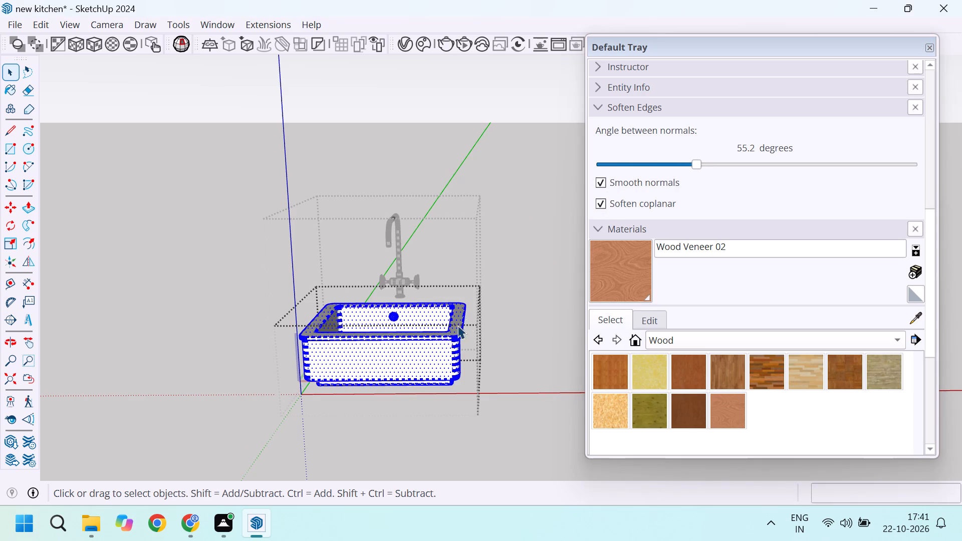
Reselect all the basin's geometry and turn off the display of hidden geometry and hidden objects.
triple_click(444, 354)
scroll(446, 355, up, 15)
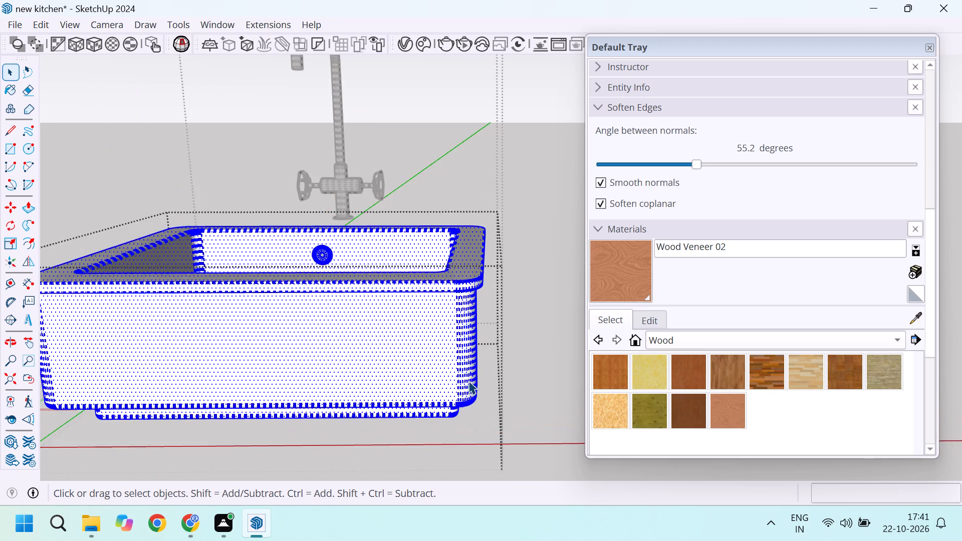
scroll(468, 381, up, 1)
click(536, 305)
triple_click(447, 272)
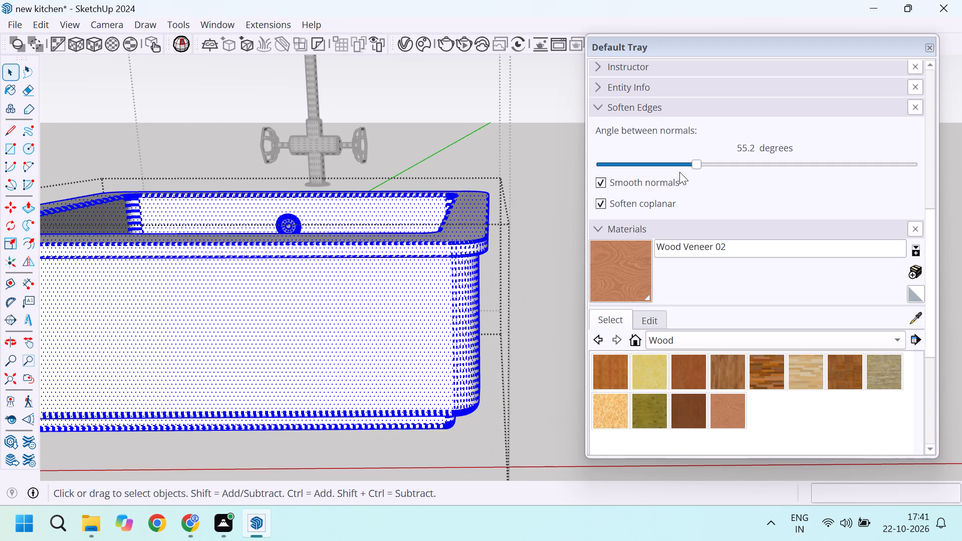
click(72, 21)
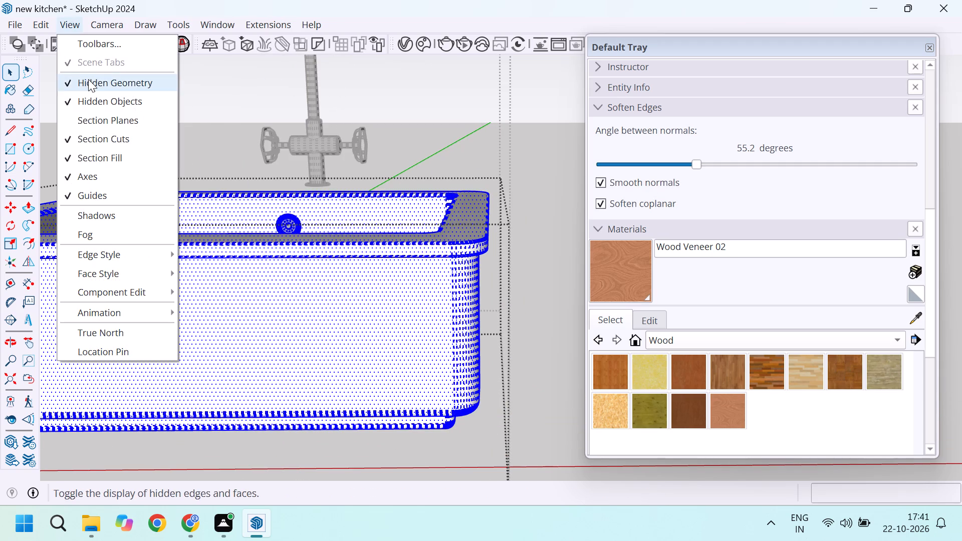
click(88, 79)
click(74, 26)
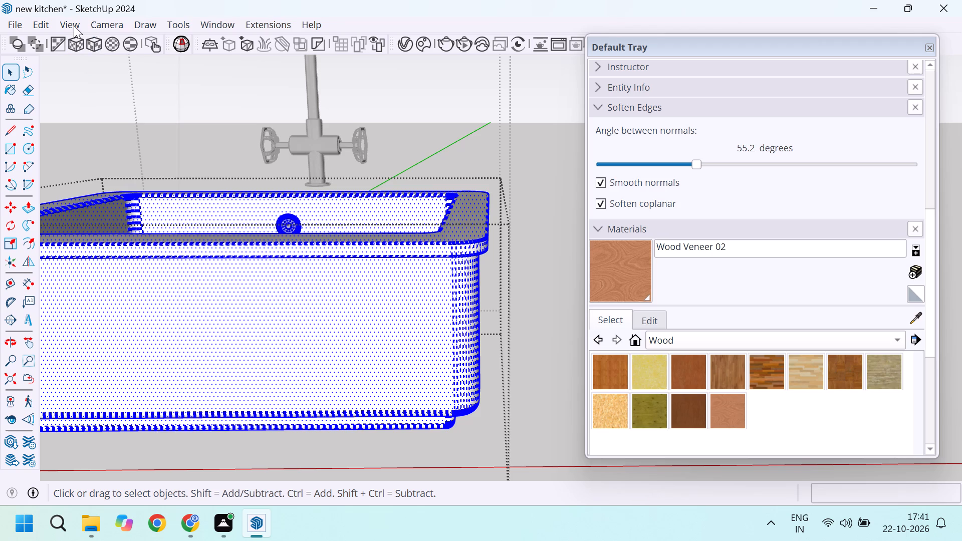
click(103, 97)
Set the basin's soften-edges angle to 43.0 degrees and leave the washbasin component.
scroll(475, 340, down, 3)
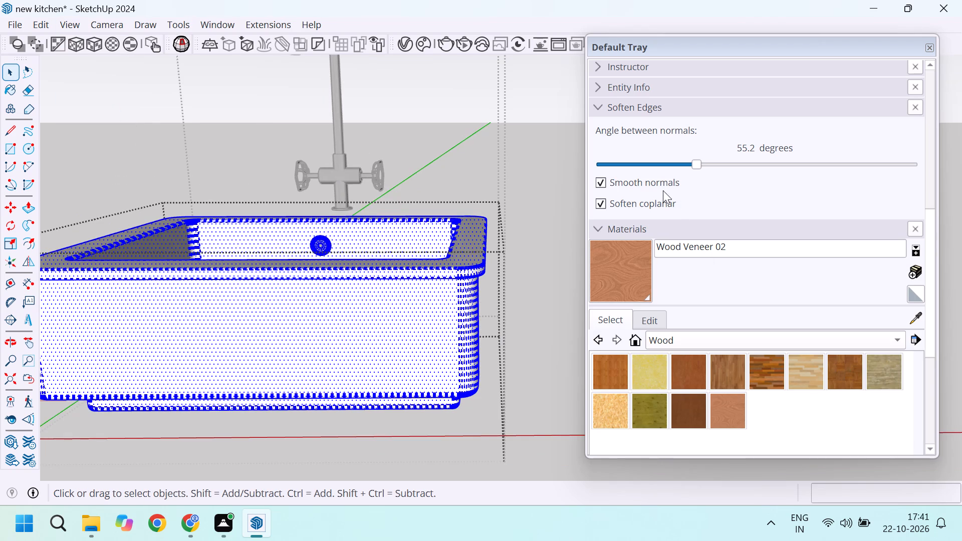
drag(696, 164, 723, 161)
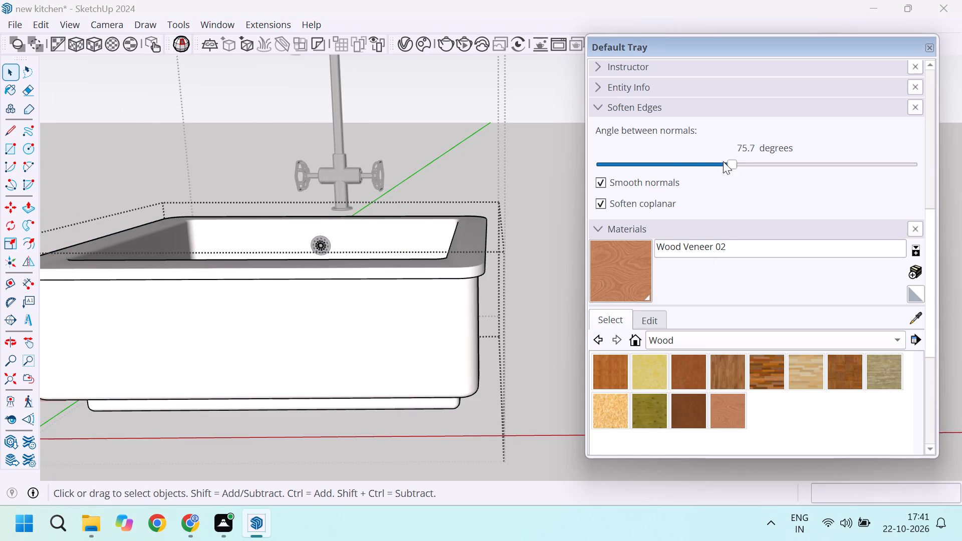
drag(723, 161, 675, 161)
click(496, 164)
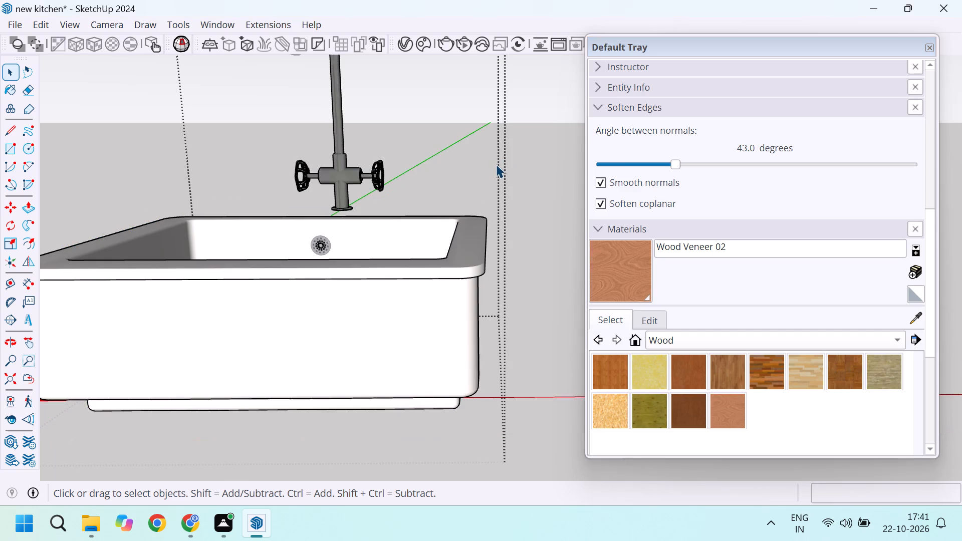
click(517, 167)
scroll(463, 341, down, 11)
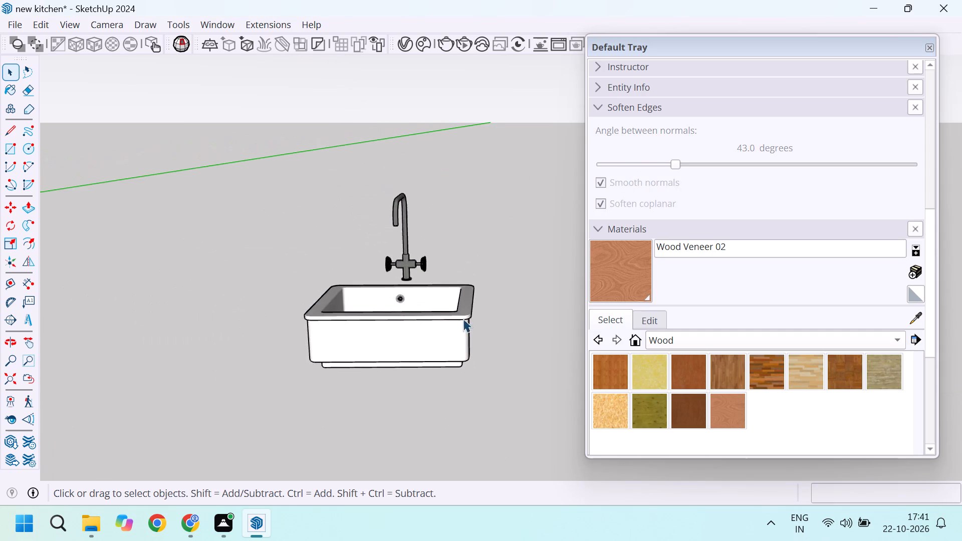
Select the washbasin component with its tap and ready Rotate with the rotation plane locked to the vertical axis.
scroll(443, 285, up, 8)
scroll(456, 485, down, 4)
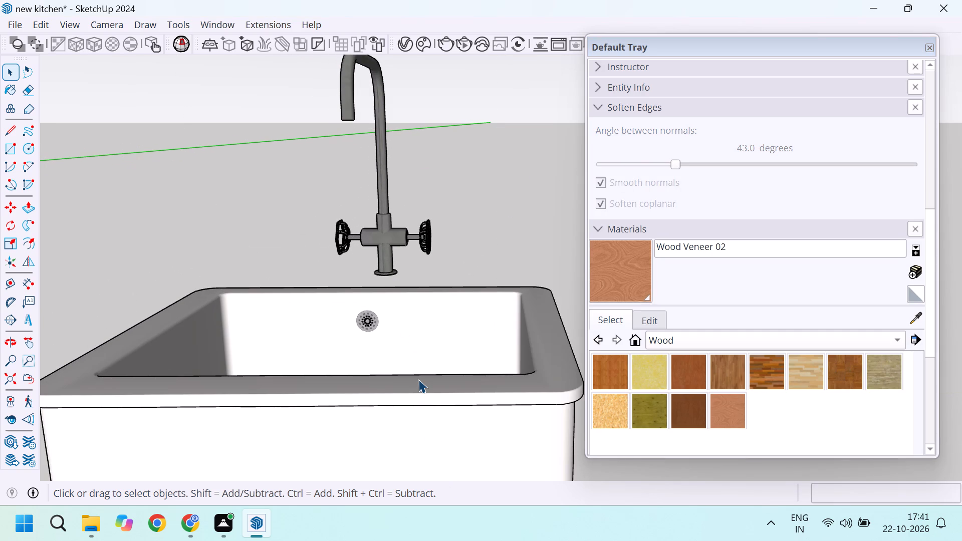
scroll(405, 368, down, 4)
click(393, 382)
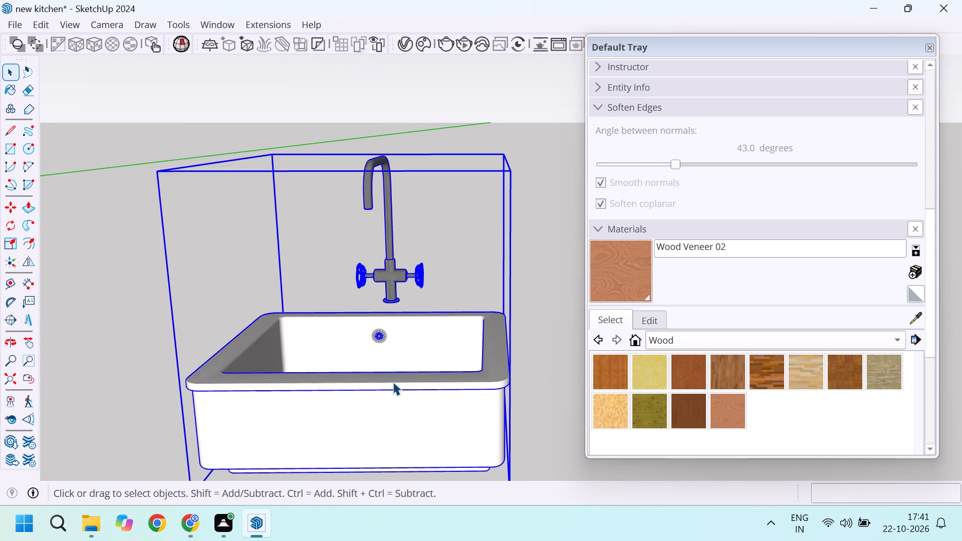
scroll(413, 379, down, 4)
middle_drag(324, 395, 370, 418)
scroll(372, 418, down, 10)
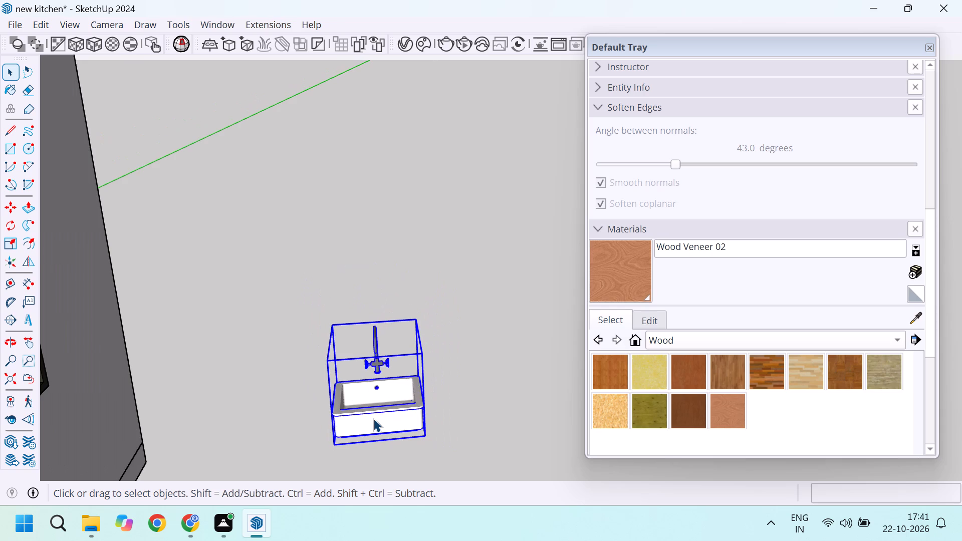
key(q)
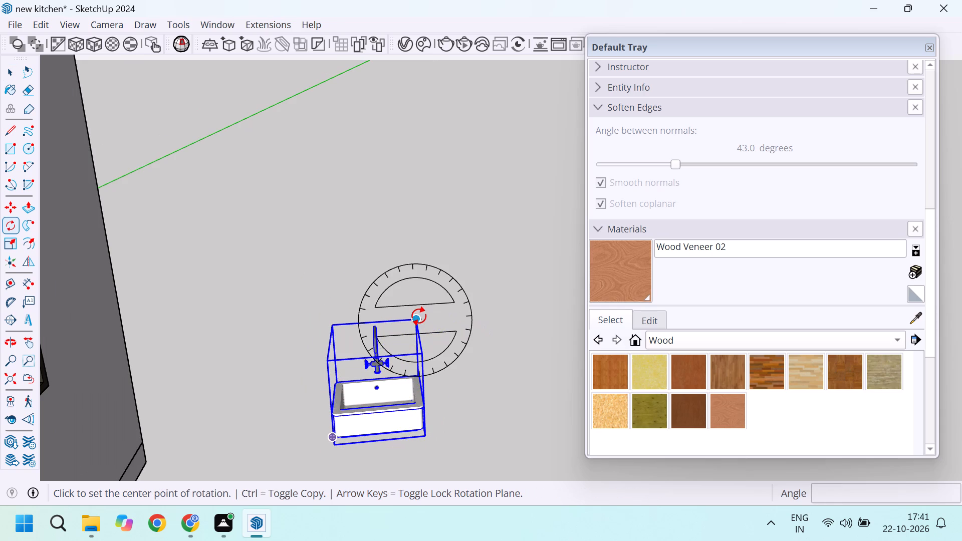
key(Up)
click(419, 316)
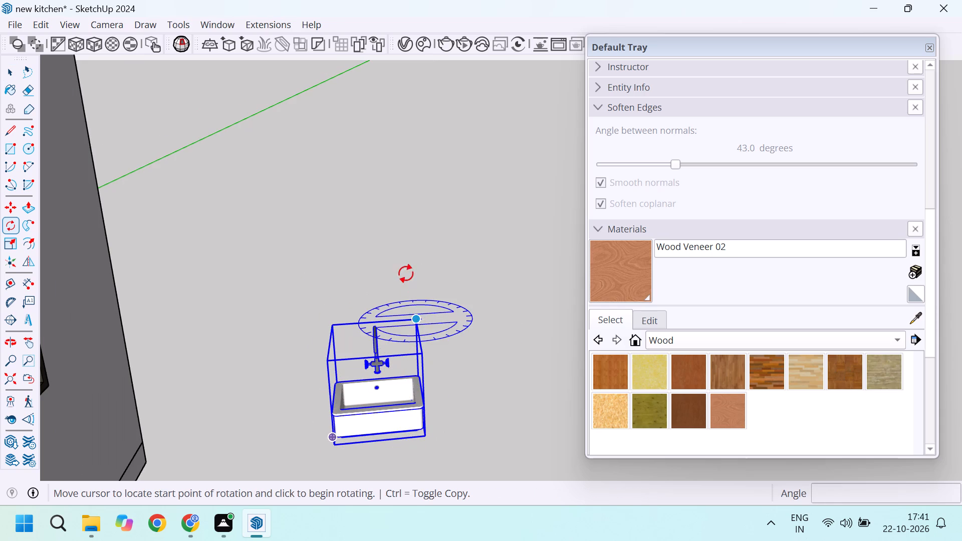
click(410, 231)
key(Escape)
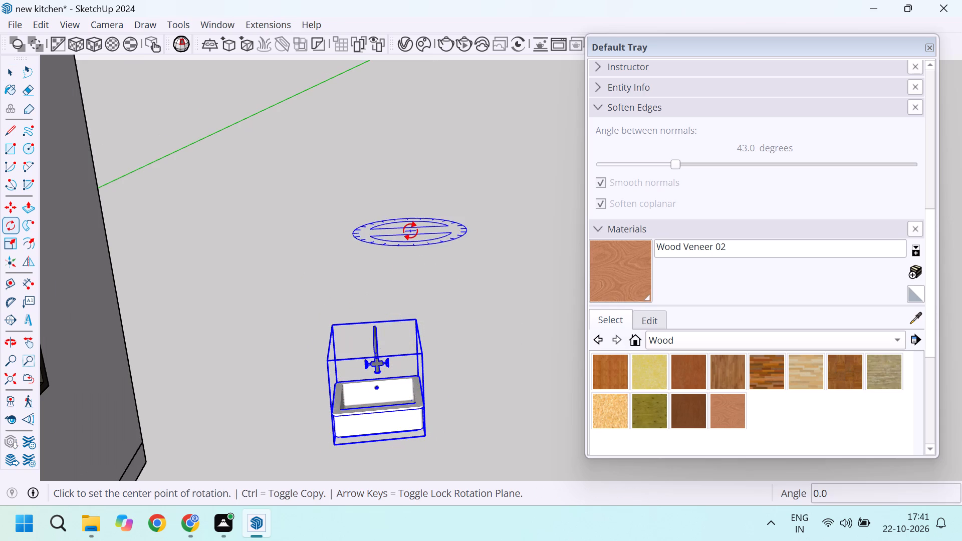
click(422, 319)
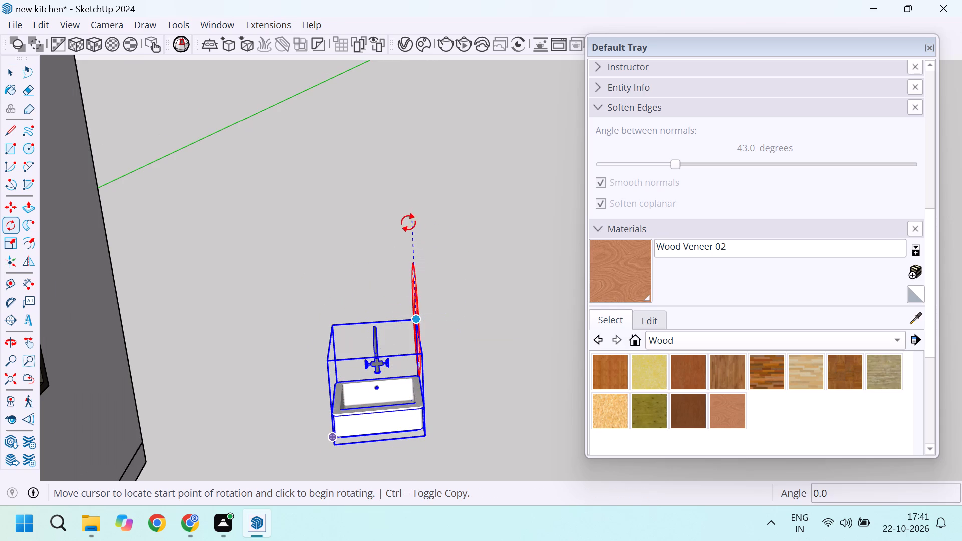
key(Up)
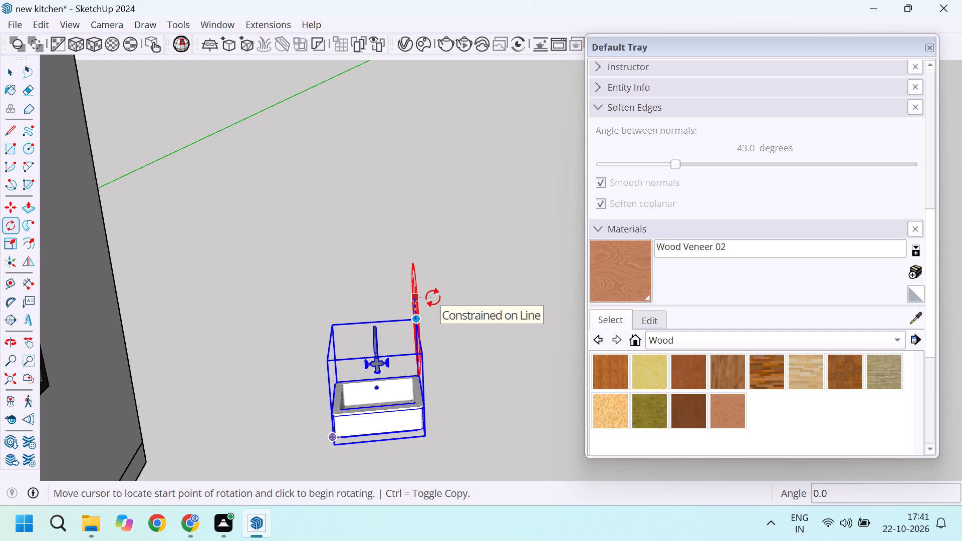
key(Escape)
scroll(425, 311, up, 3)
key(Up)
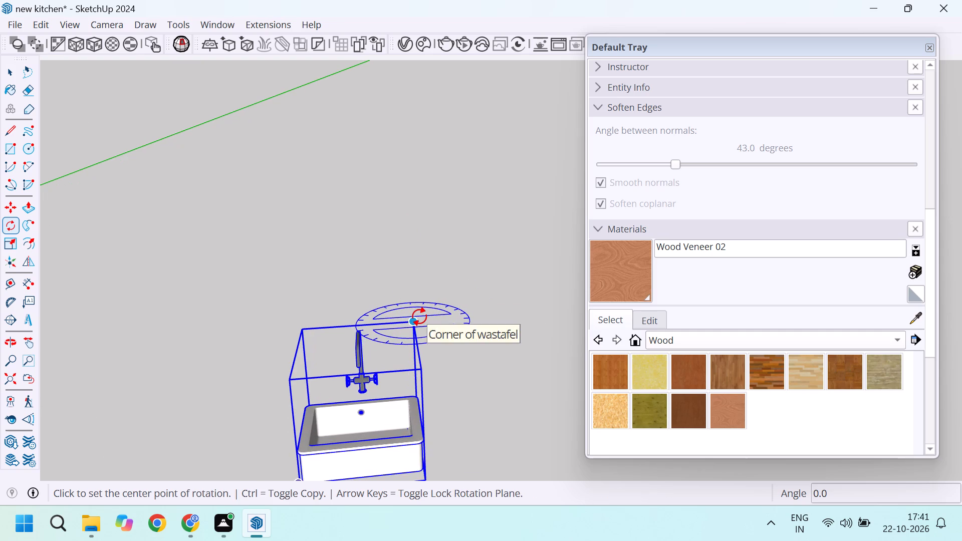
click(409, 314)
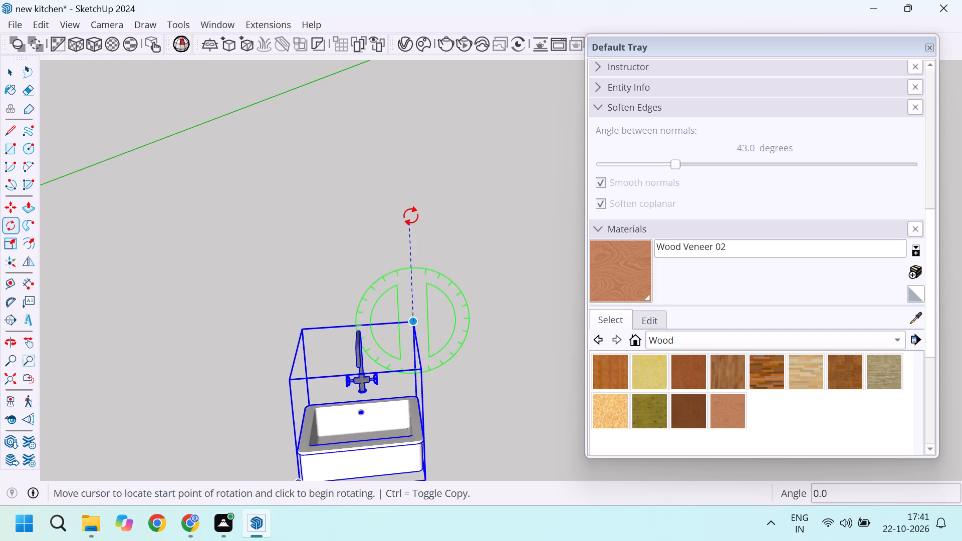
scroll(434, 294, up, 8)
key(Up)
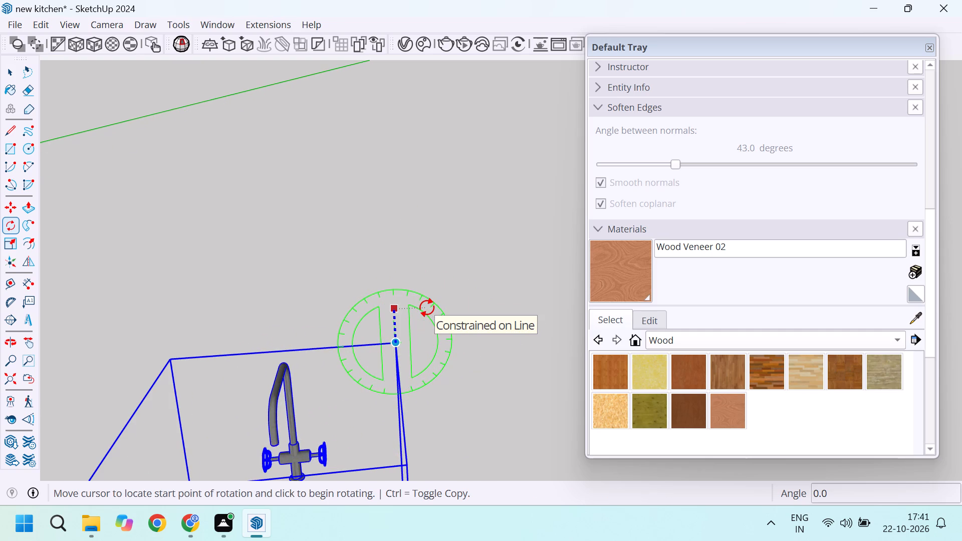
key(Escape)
Rotate the washbasin 90 degrees about the vertical axis through its upper bounding-box corner.
click(394, 338)
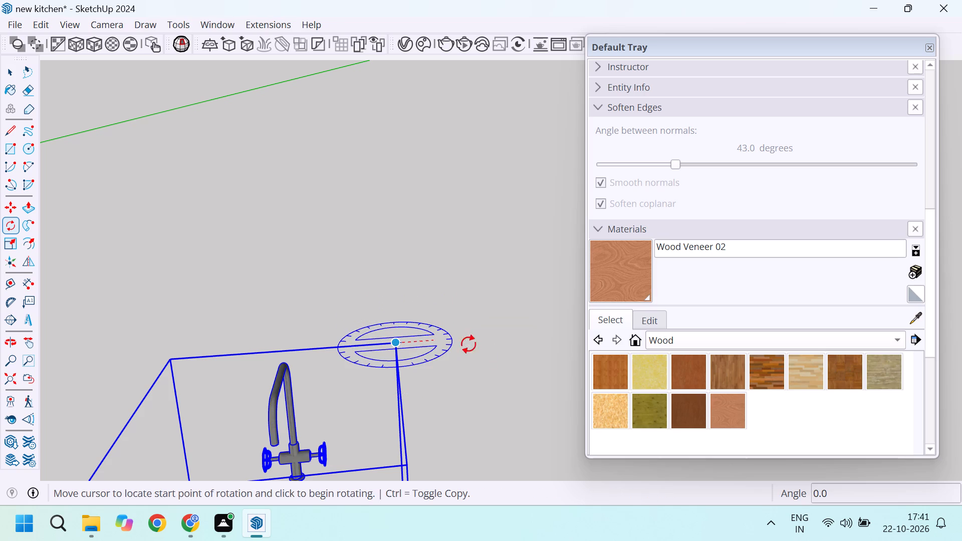
click(477, 344)
text(90)
key(Return)
Move the washbasin by the corner of its rim into the kitchen, onto the countertop along the wall, about 18' 11/16" away.
scroll(476, 282, down, 11)
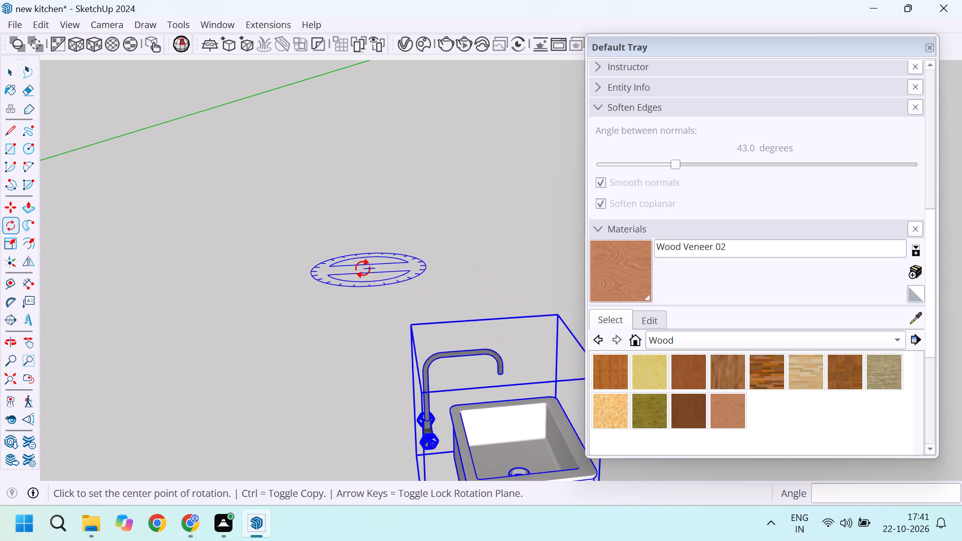
scroll(363, 268, down, 6)
scroll(474, 337, up, 17)
middle_drag(456, 377, 350, 349)
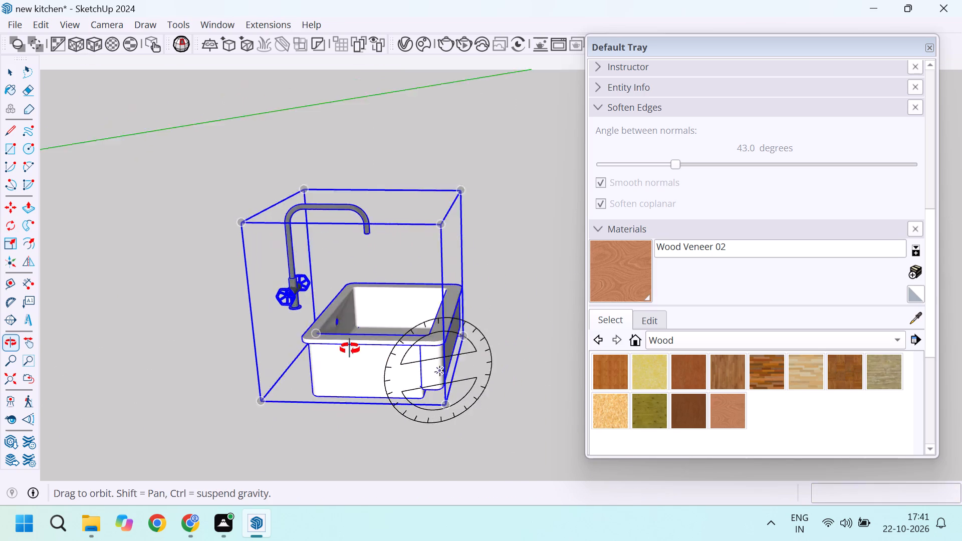
middle_drag(350, 349, 285, 301)
scroll(405, 337, up, 14)
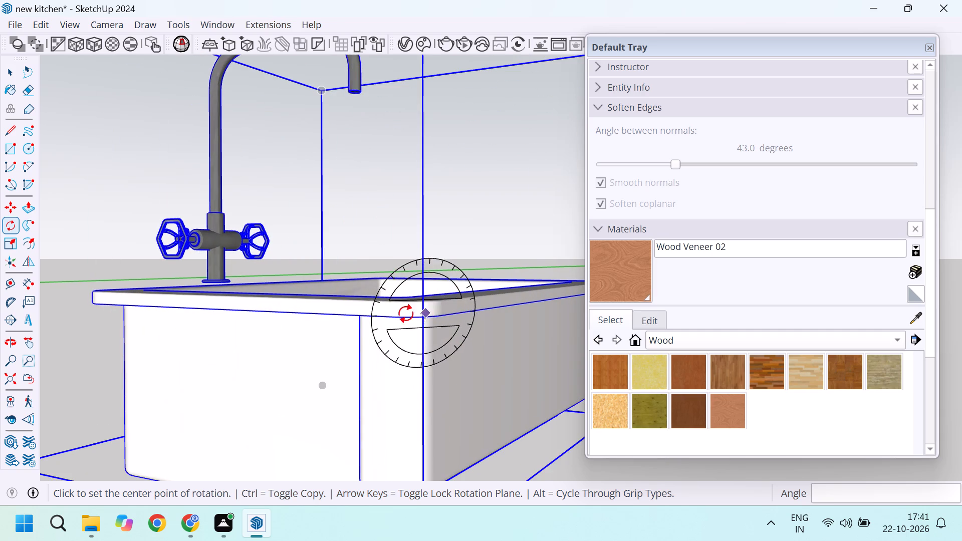
middle_drag(406, 345, 363, 437)
scroll(341, 277, down, 5)
scroll(229, 303, up, 5)
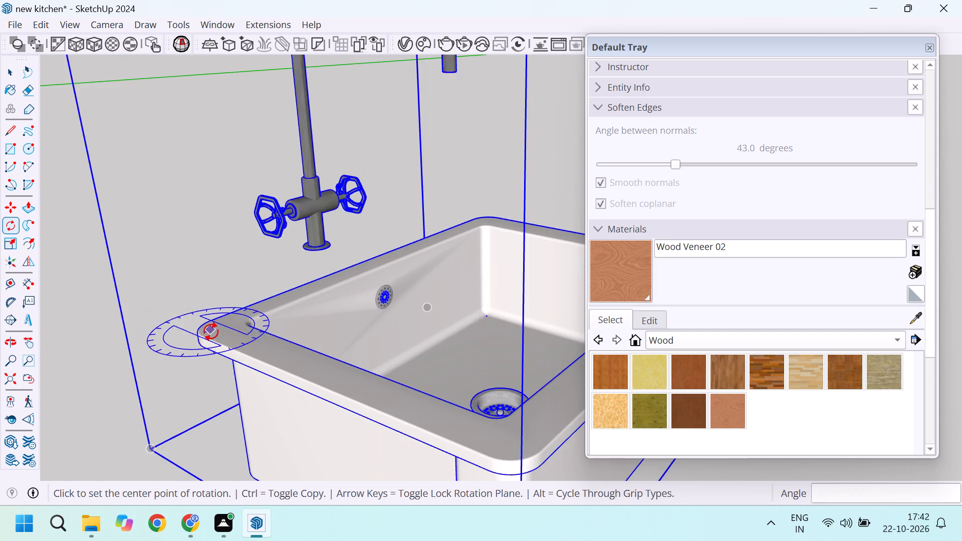
scroll(211, 334, up, 6)
key(m)
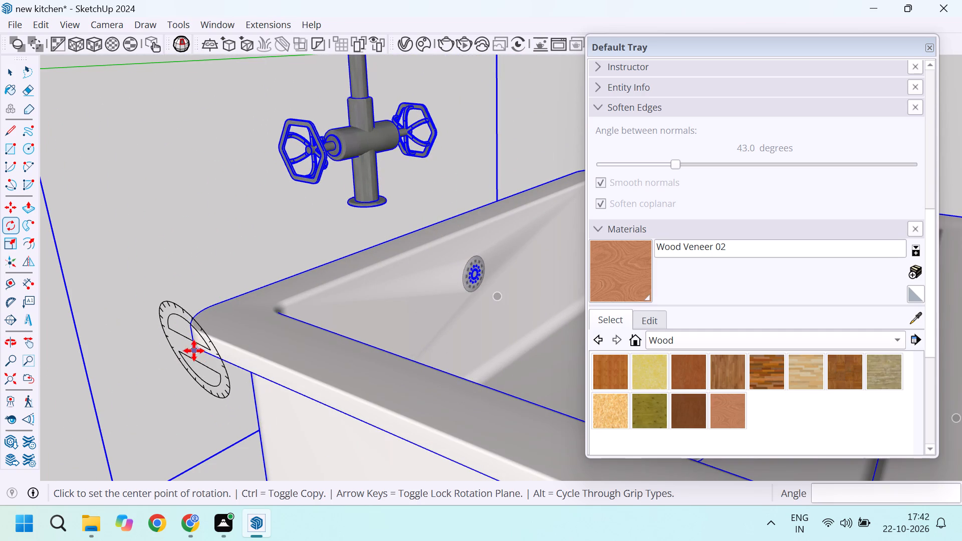
click(199, 353)
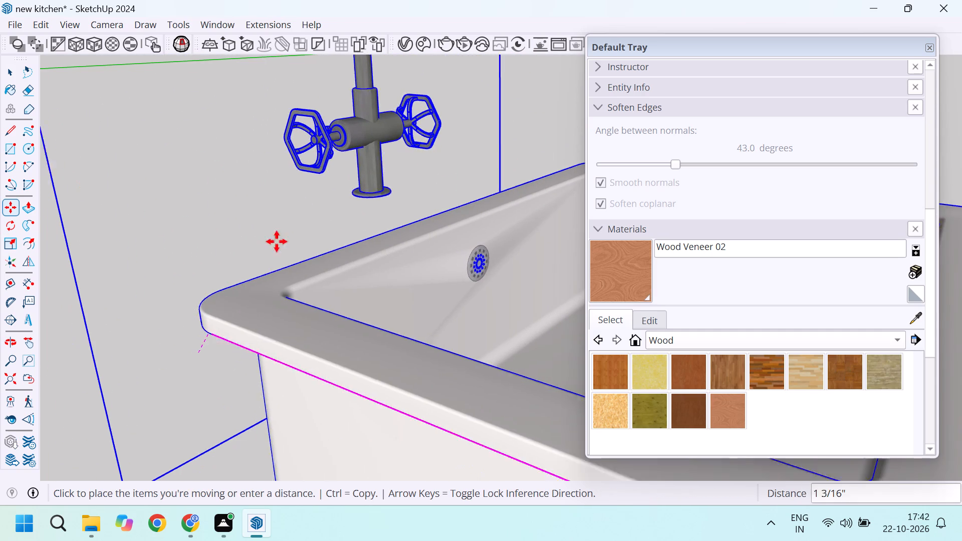
scroll(293, 229, down, 20)
scroll(293, 229, down, 20)
scroll(293, 229, down, 3)
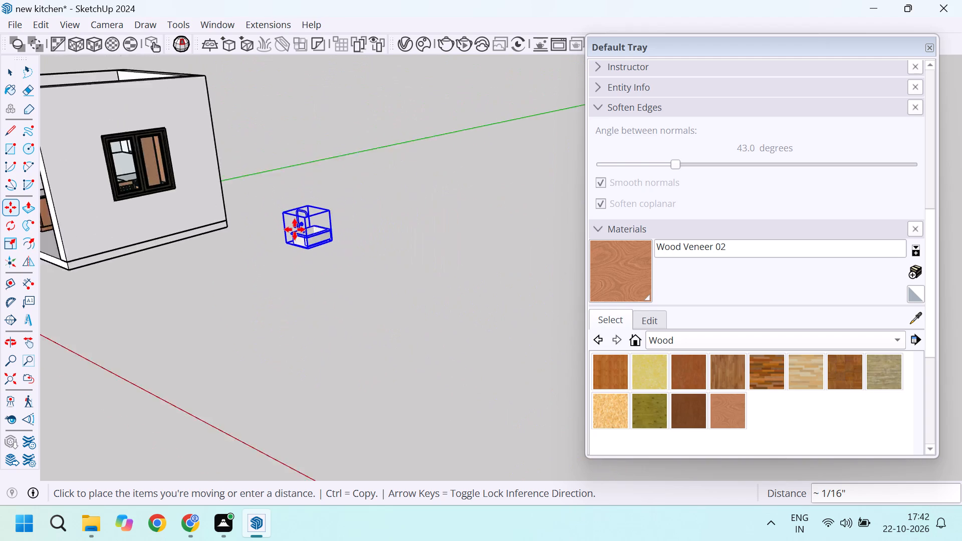
scroll(295, 229, down, 6)
scroll(132, 186, up, 20)
scroll(132, 186, up, 9)
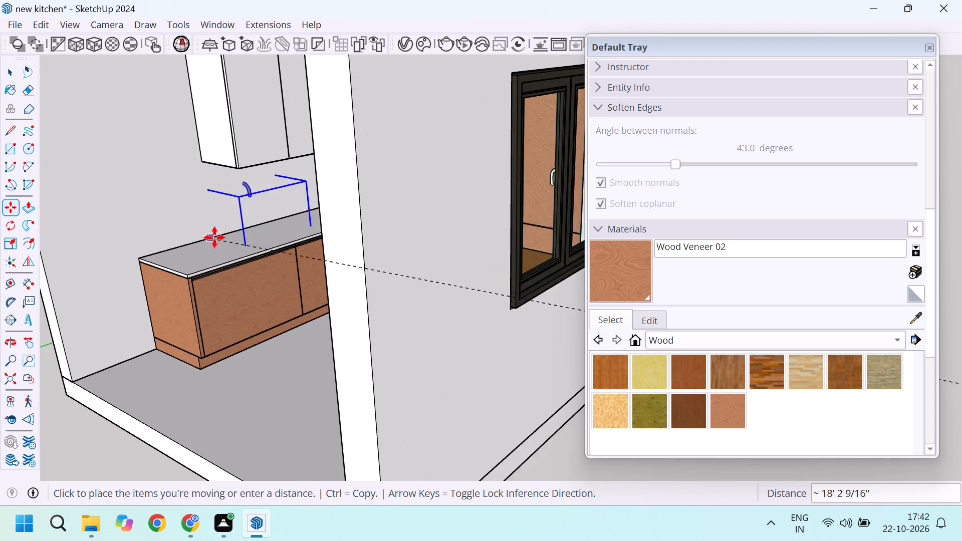
scroll(214, 237, up, 11)
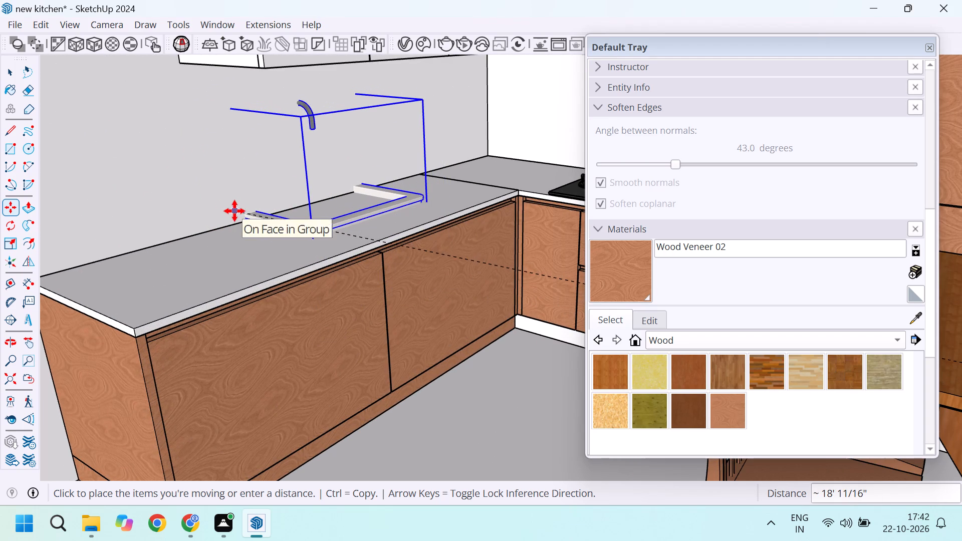
click(234, 211)
Move the washbasin by its front rim corner about 10 9/16" towards the countertop's front edge, with its rim resting on the counter.
scroll(270, 247, up, 17)
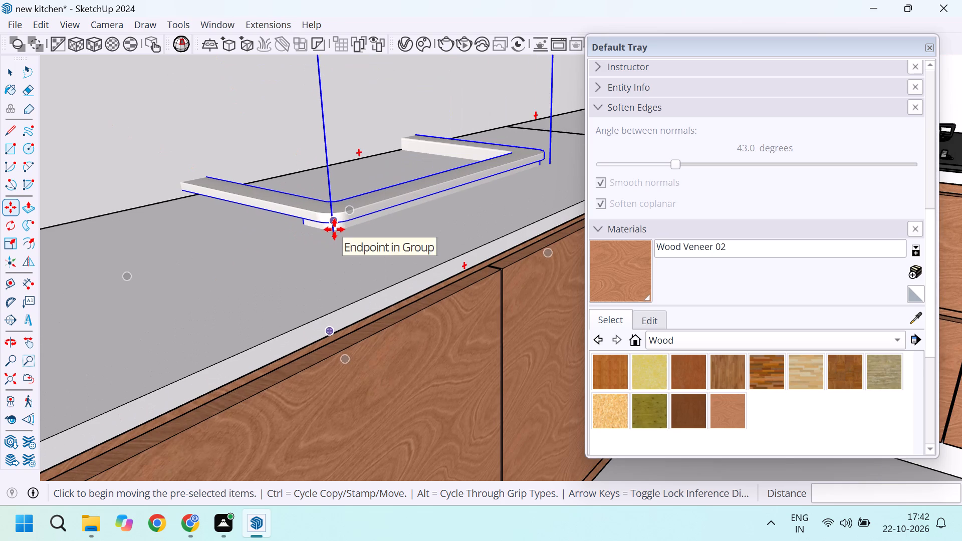
click(334, 229)
scroll(351, 259, down, 2)
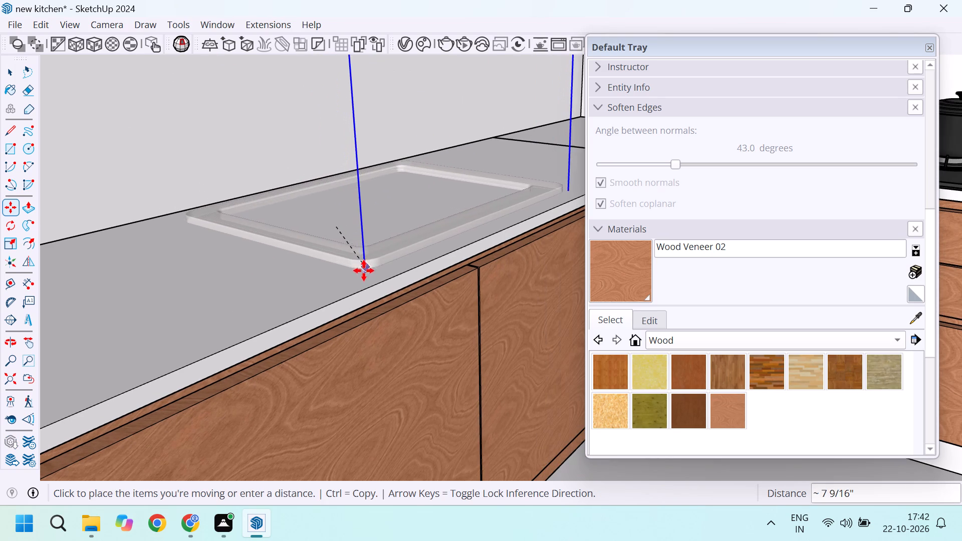
scroll(370, 282, down, 1)
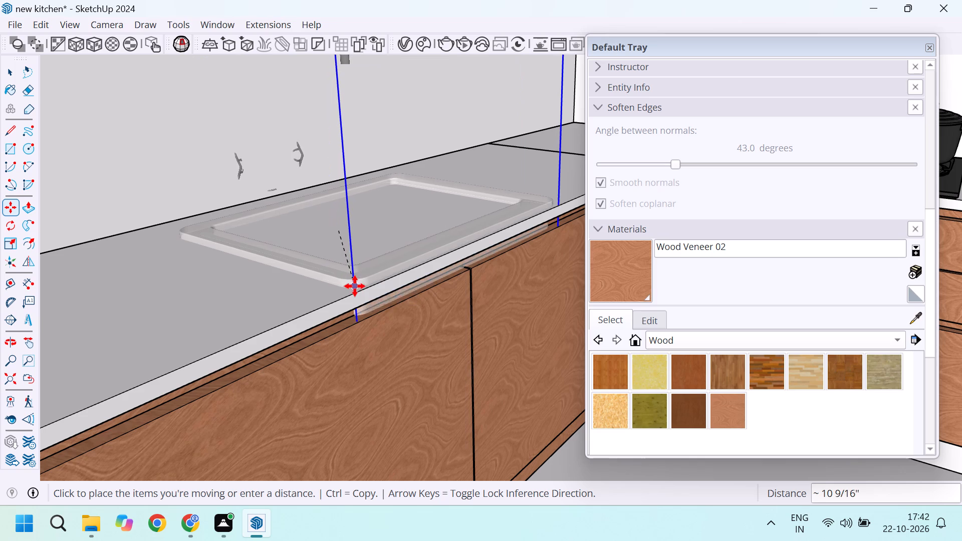
click(355, 286)
Scale the washbasin to 0.88 along the green axis from its wall side, bringing the tap clear of the wall.
scroll(381, 263, down, 4)
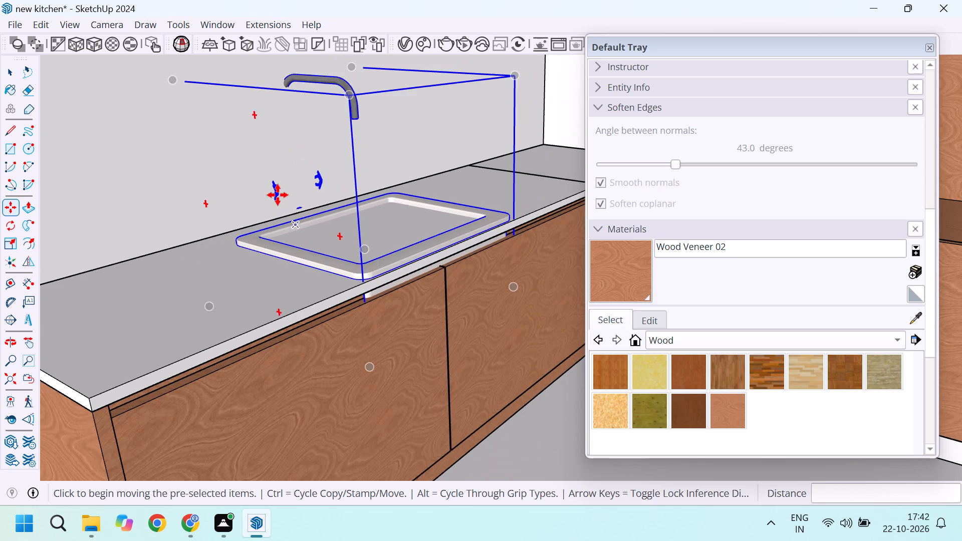
scroll(273, 189, up, 2)
scroll(336, 280, down, 4)
key(s)
scroll(337, 281, down, 3)
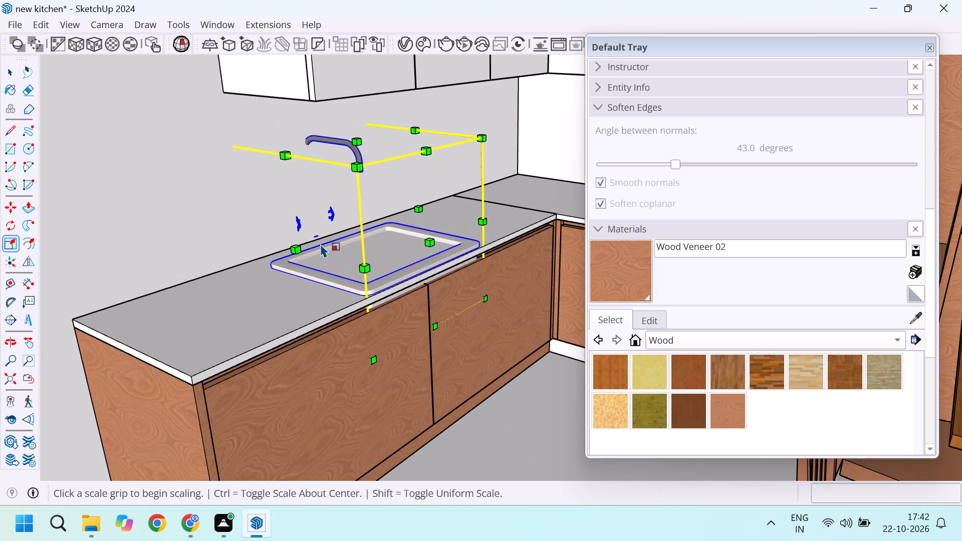
scroll(321, 243, down, 5)
middle_drag(235, 300, 583, 295)
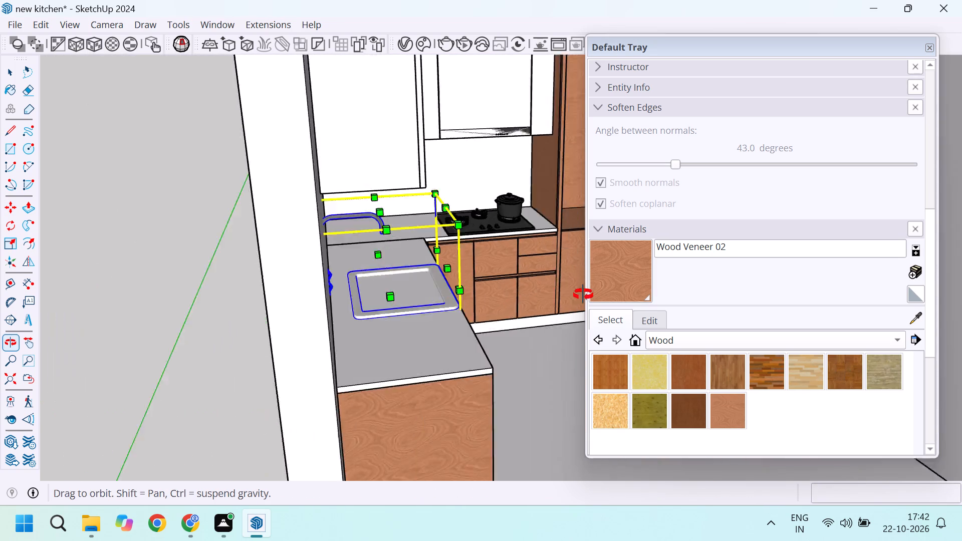
middle_drag(583, 295, 360, 304)
key(k)
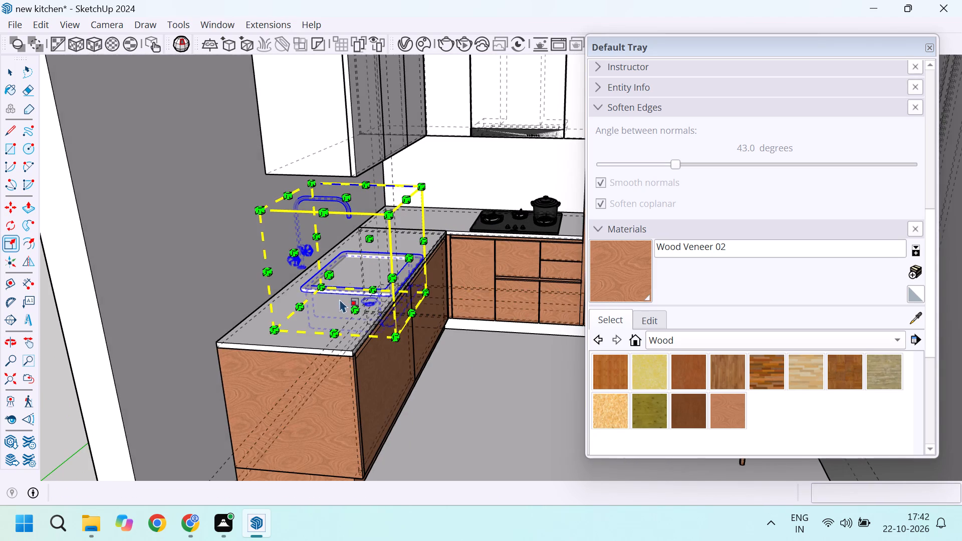
scroll(296, 271, up, 3)
click(298, 251)
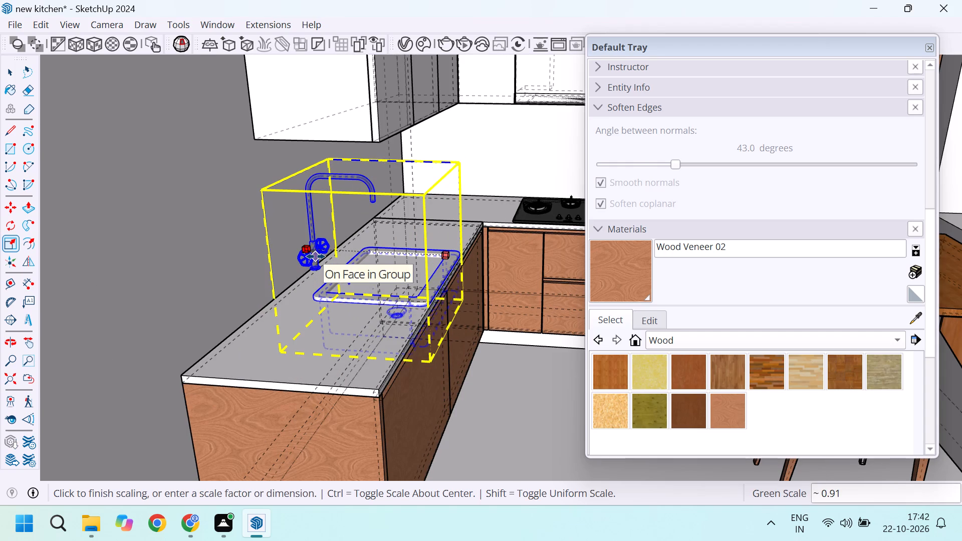
key(k)
scroll(334, 265, up, 5)
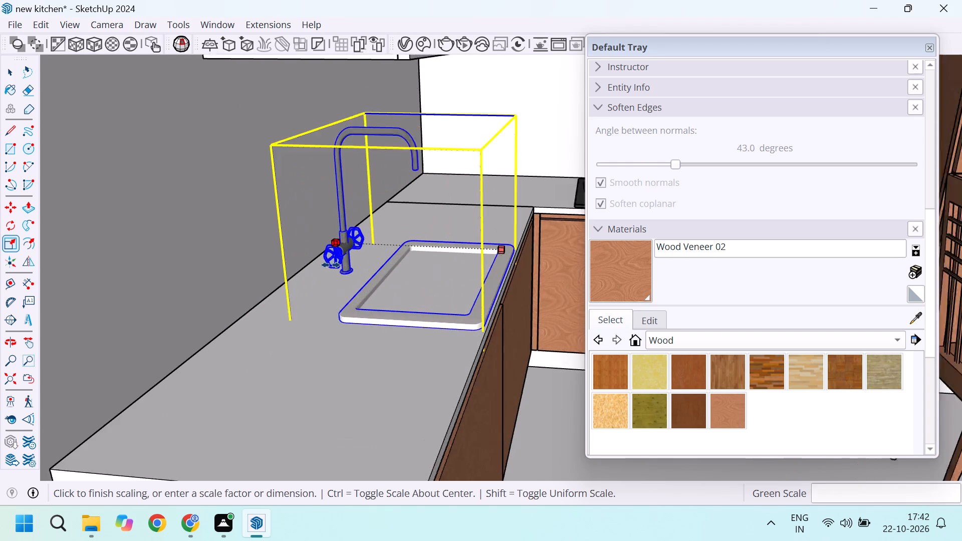
scroll(331, 265, up, 4)
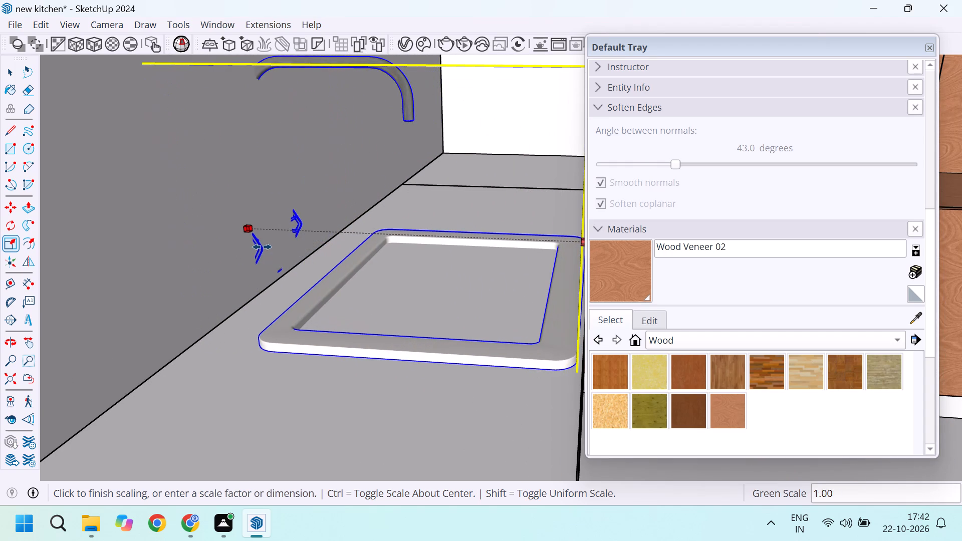
click(285, 252)
scroll(297, 327, down, 2)
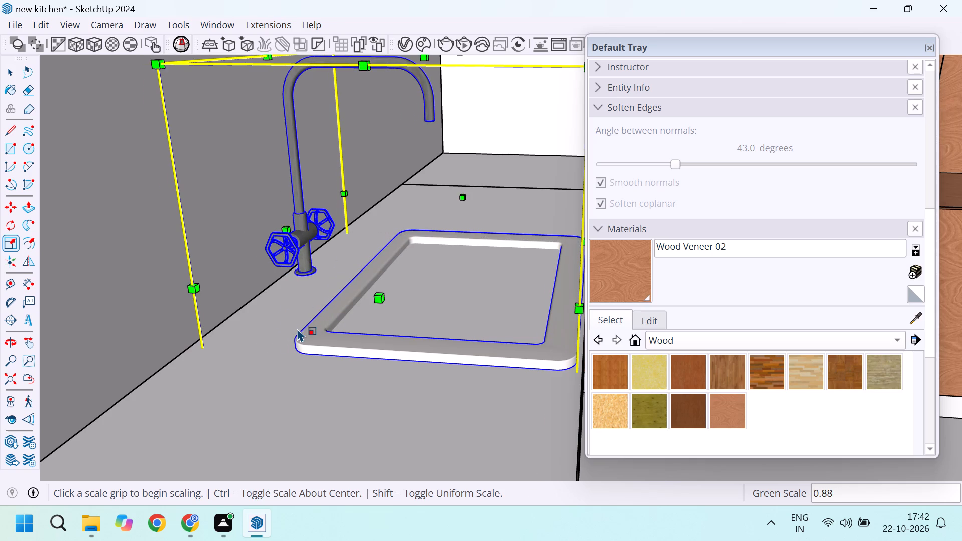
scroll(297, 328, down, 8)
middle_drag(390, 347, 255, 351)
scroll(343, 296, up, 9)
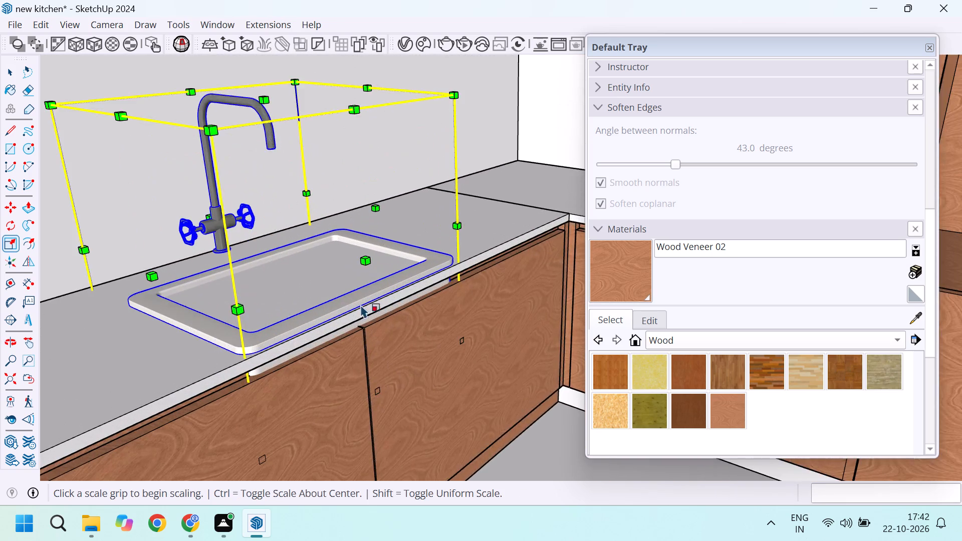
scroll(164, 365, up, 5)
key(space)
key(space)
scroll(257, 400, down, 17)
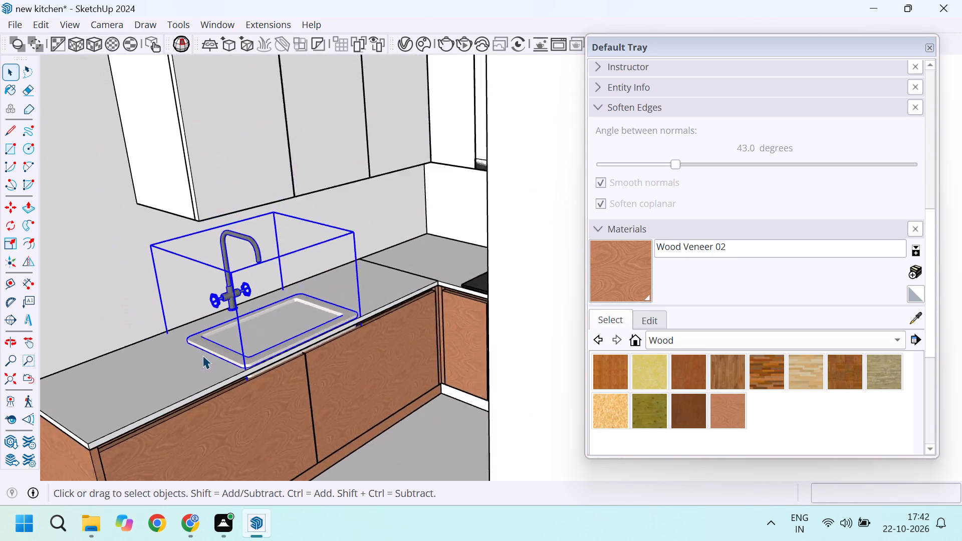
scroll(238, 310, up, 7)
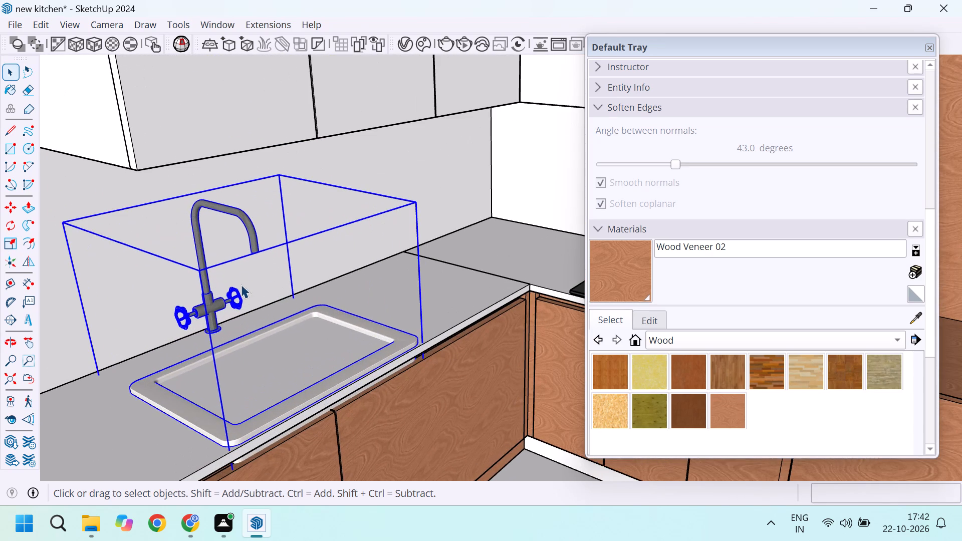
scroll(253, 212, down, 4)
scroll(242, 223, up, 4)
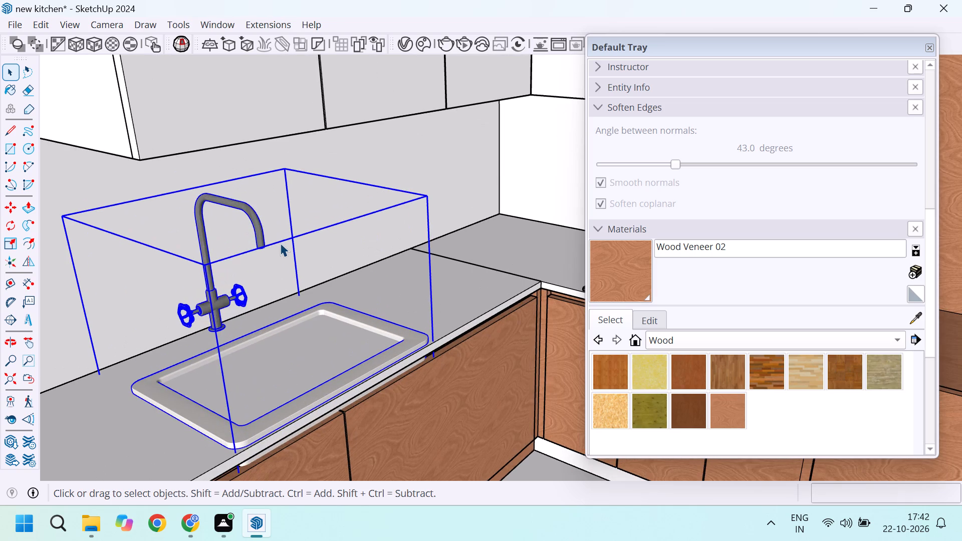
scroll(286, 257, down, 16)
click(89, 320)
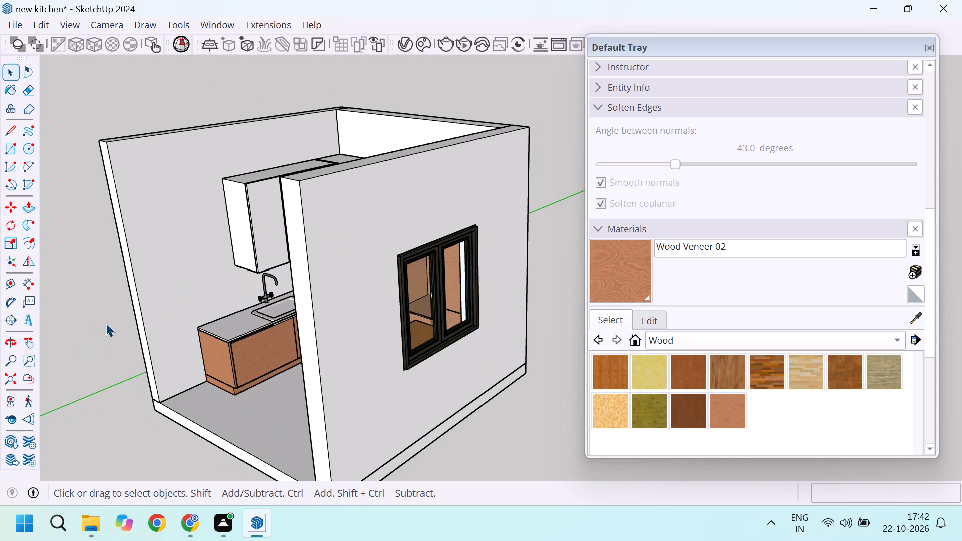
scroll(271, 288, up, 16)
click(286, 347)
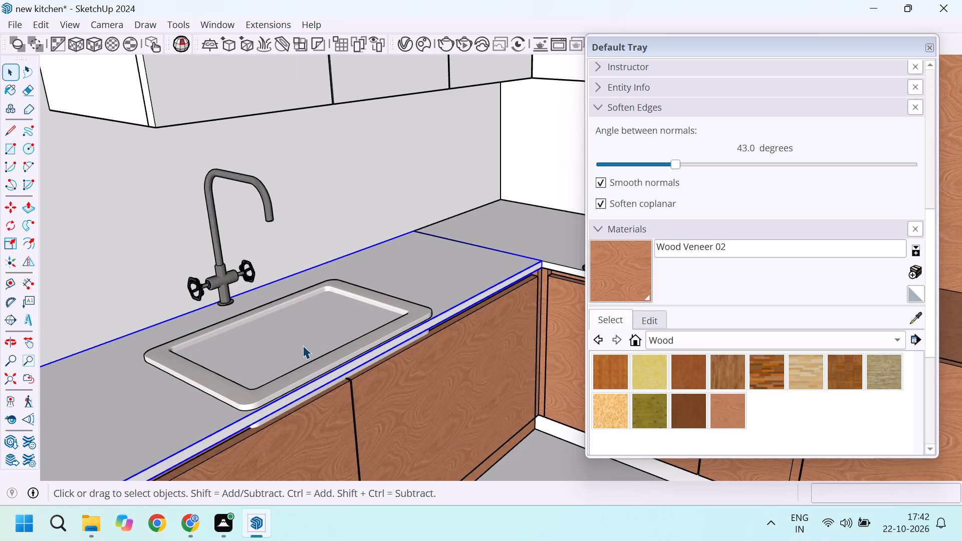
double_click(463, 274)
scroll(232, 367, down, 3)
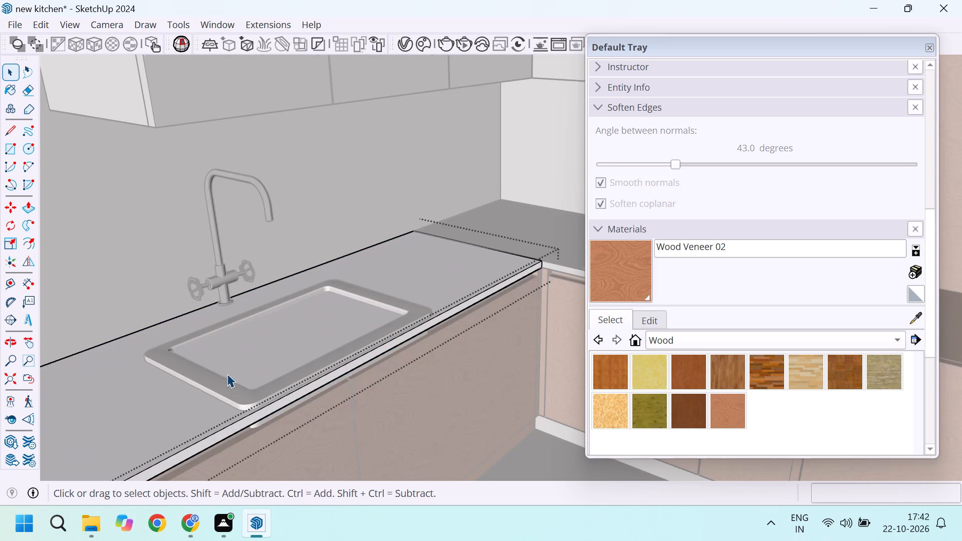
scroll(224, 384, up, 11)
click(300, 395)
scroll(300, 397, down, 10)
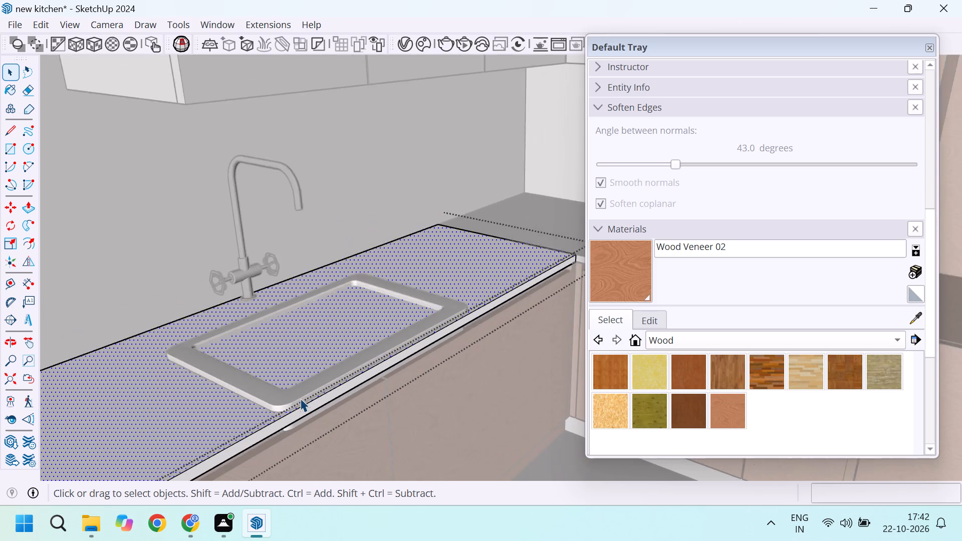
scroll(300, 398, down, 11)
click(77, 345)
Move the basin inside the washbasin component about 1 5/8" along the green axis, away from the countertop's front edge.
scroll(254, 382, up, 4)
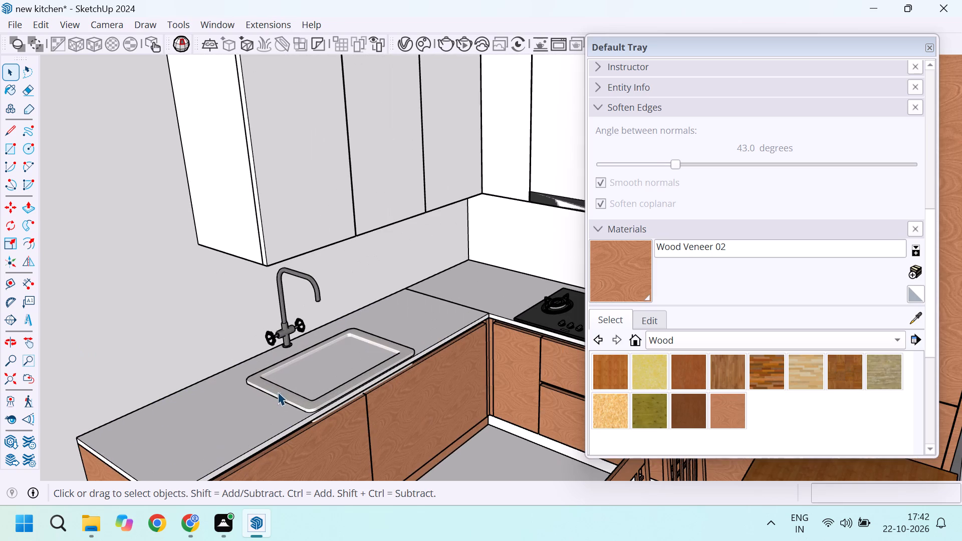
scroll(287, 393, up, 4)
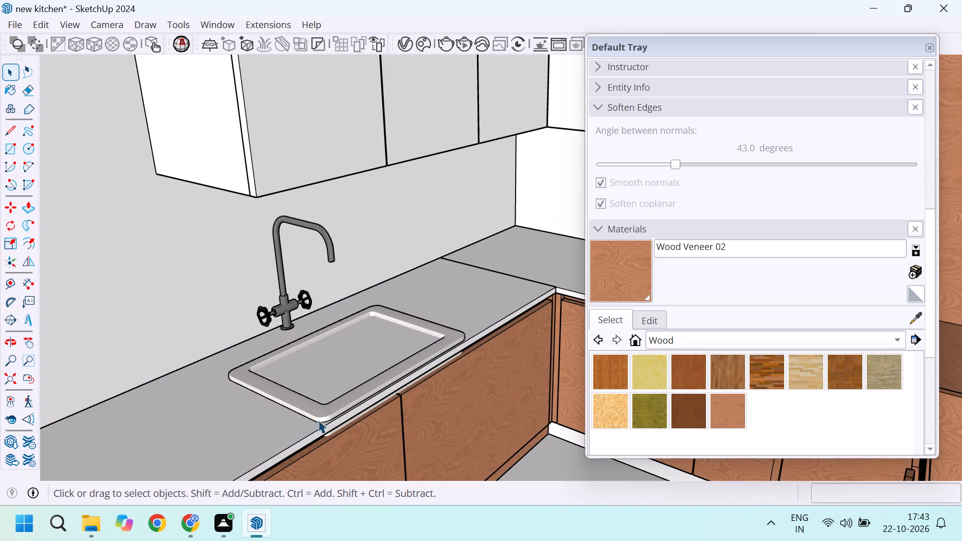
middle_drag(366, 432, 415, 388)
scroll(392, 385, up, 5)
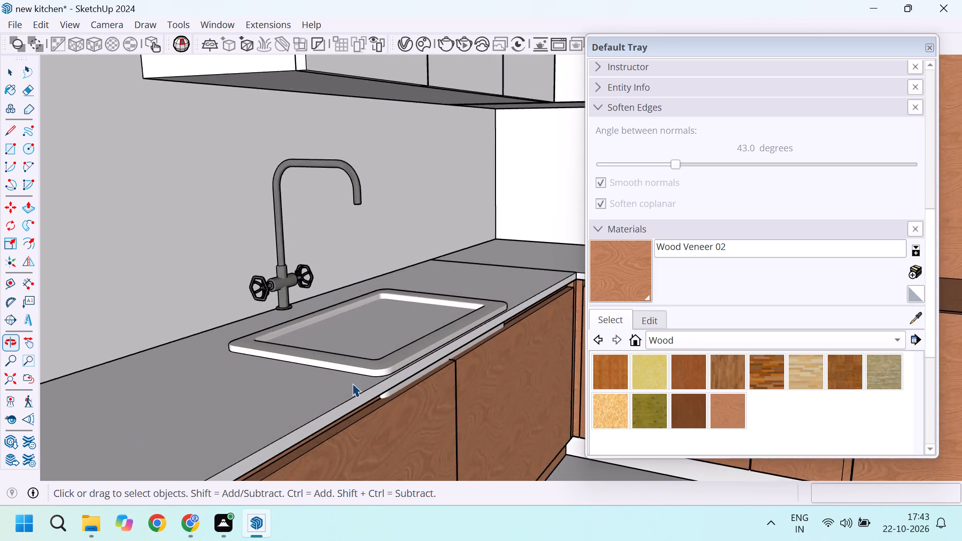
click(350, 365)
double_click(359, 366)
click(359, 366)
click(359, 366)
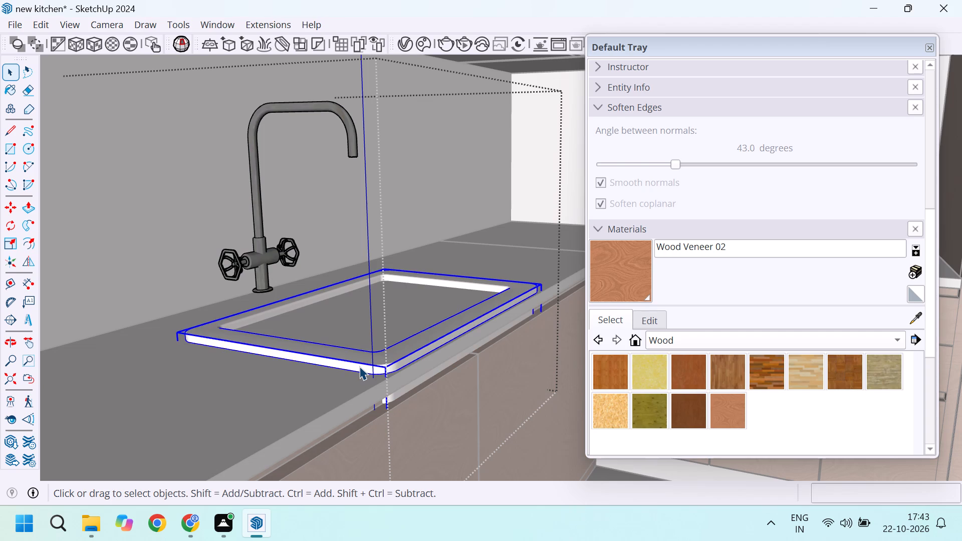
scroll(354, 379, down, 10)
click(535, 448)
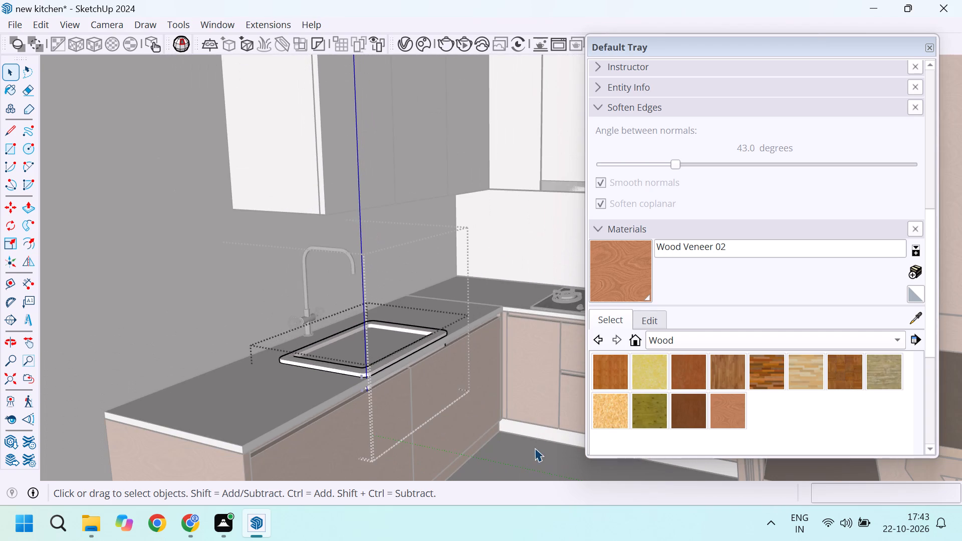
scroll(341, 365, up, 3)
click(360, 373)
scroll(360, 373, up, 6)
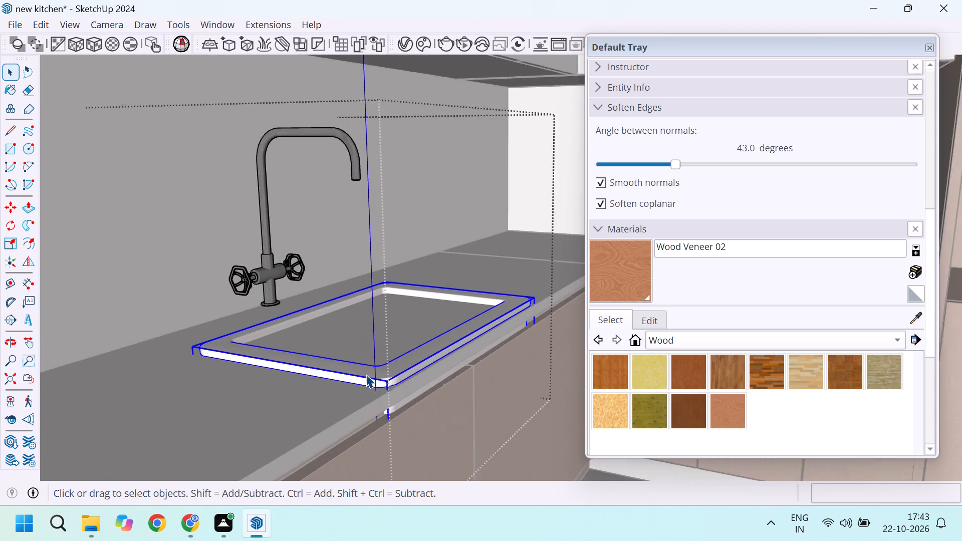
scroll(366, 374, up, 5)
key(m)
click(403, 385)
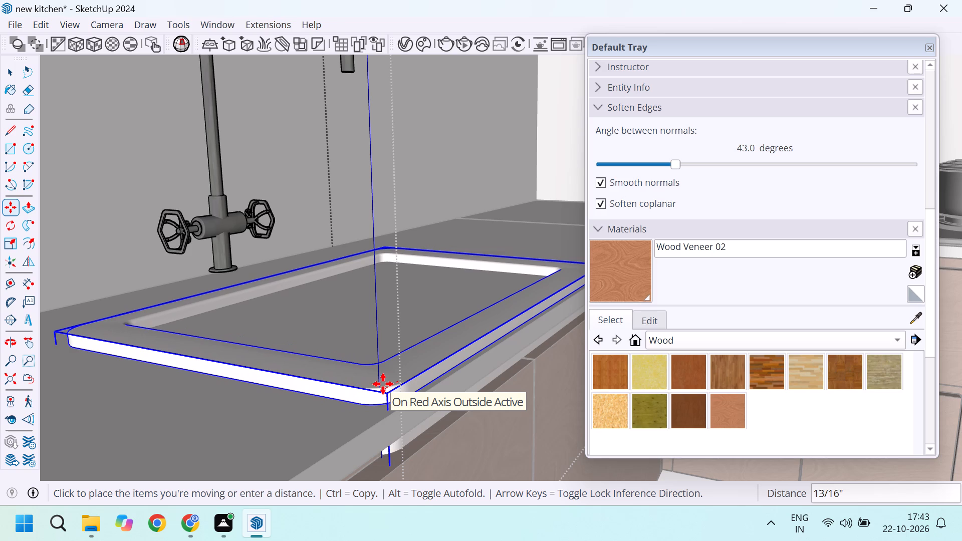
key(Left)
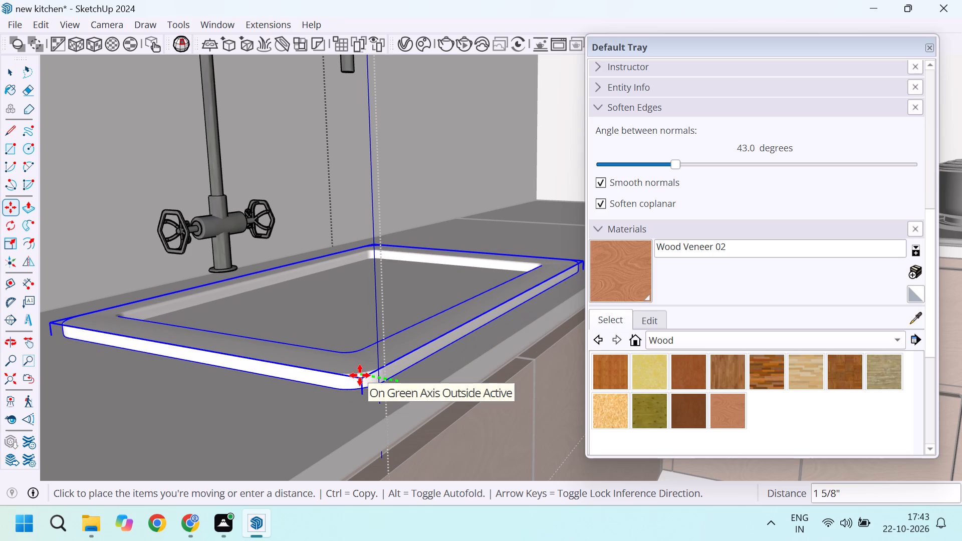
click(360, 375)
scroll(360, 375, down, 10)
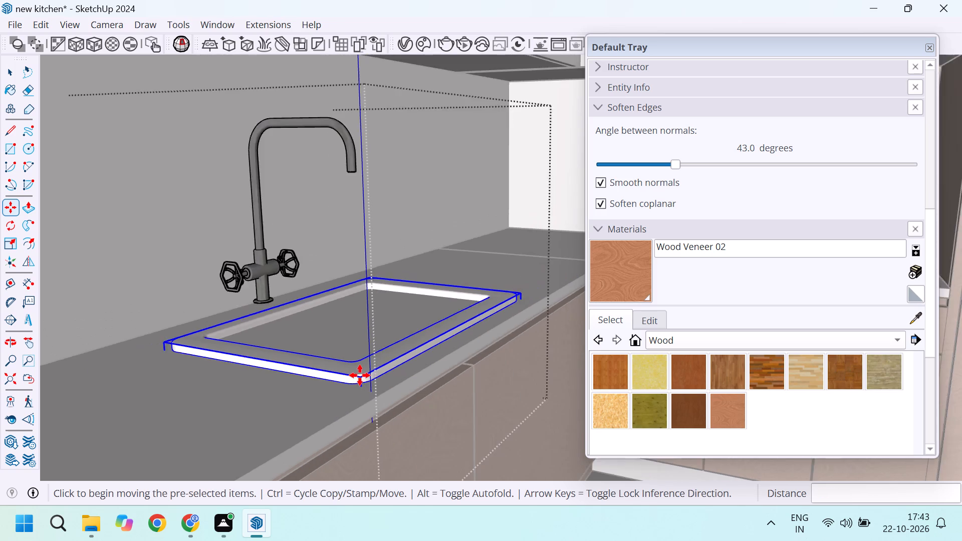
scroll(360, 375, down, 2)
scroll(360, 375, down, 20)
scroll(360, 375, down, 2)
key(space)
double_click(480, 188)
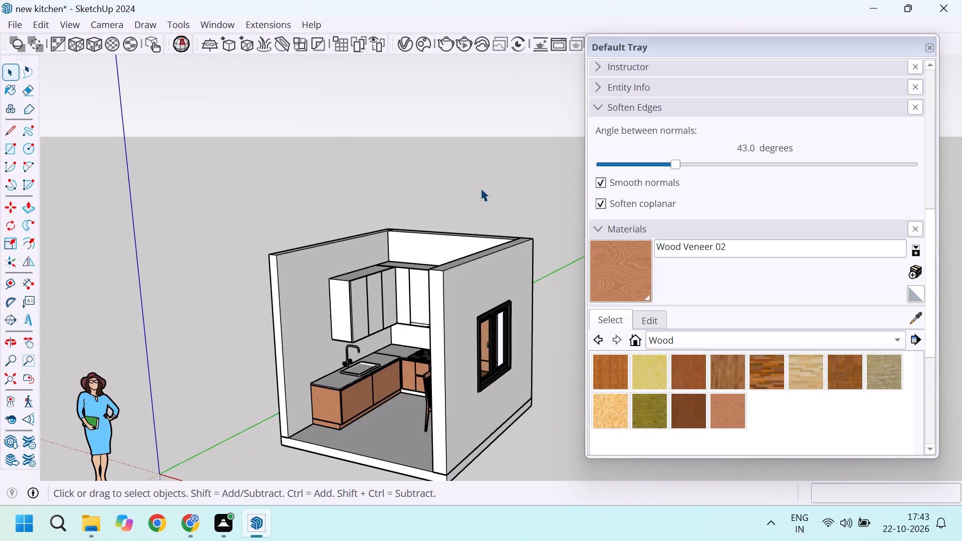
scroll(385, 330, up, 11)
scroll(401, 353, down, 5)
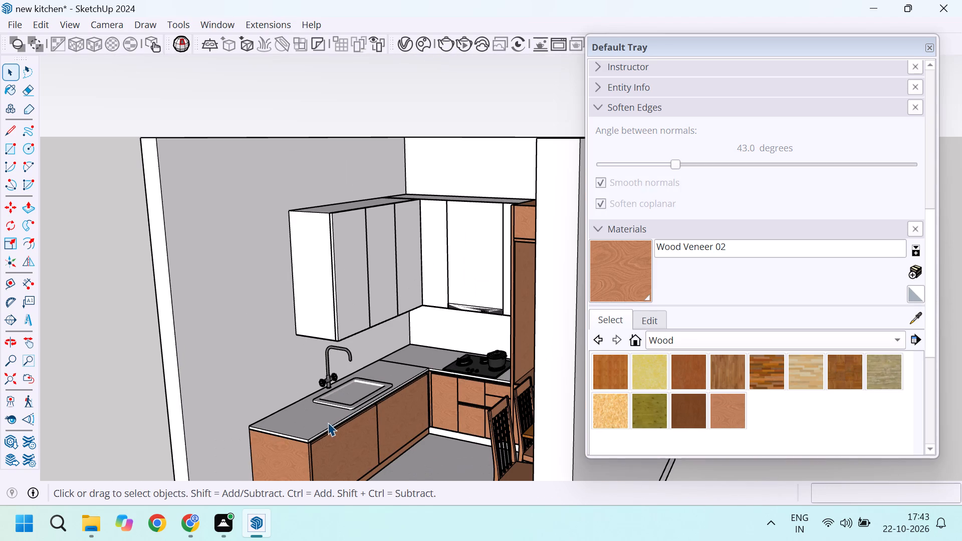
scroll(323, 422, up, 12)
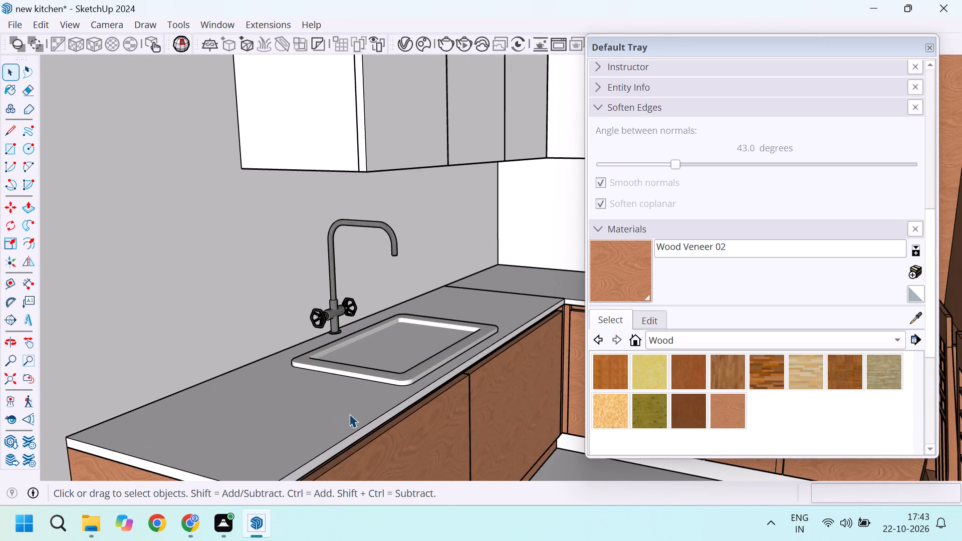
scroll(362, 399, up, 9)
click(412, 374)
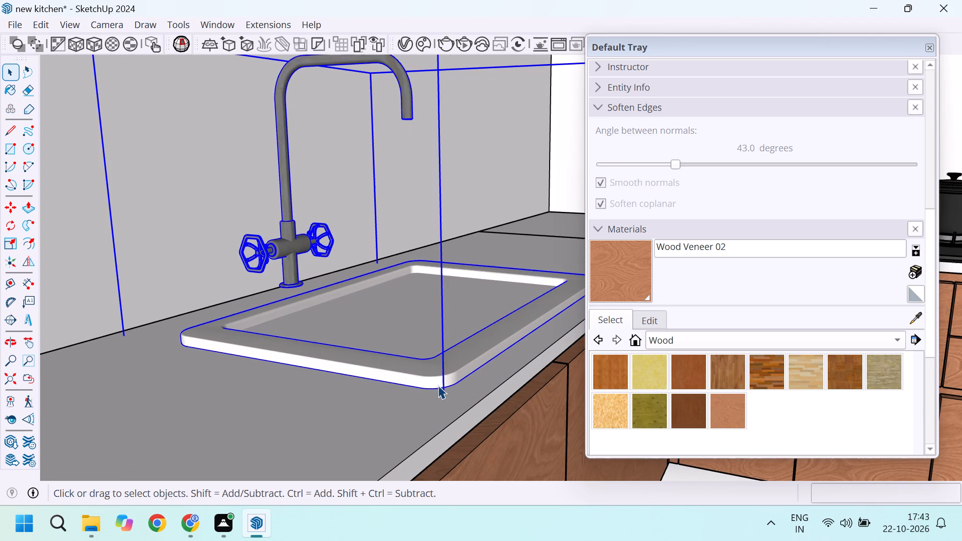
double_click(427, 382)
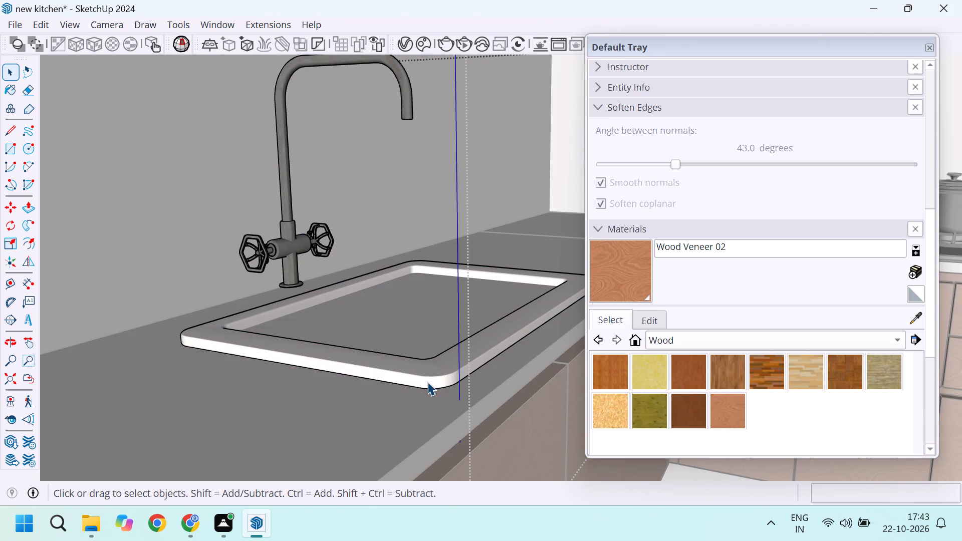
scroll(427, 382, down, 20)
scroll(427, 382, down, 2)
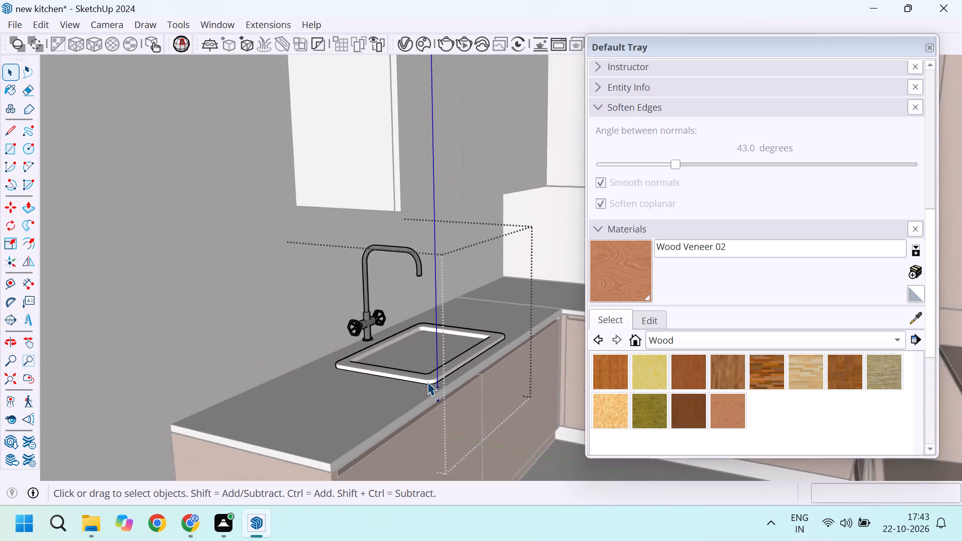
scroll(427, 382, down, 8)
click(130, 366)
Draw a rectangle of about 1' 4 5/16" by 2' 3/16" on the countertop's top face, between opposite corners of the basin rim.
scroll(384, 375, up, 13)
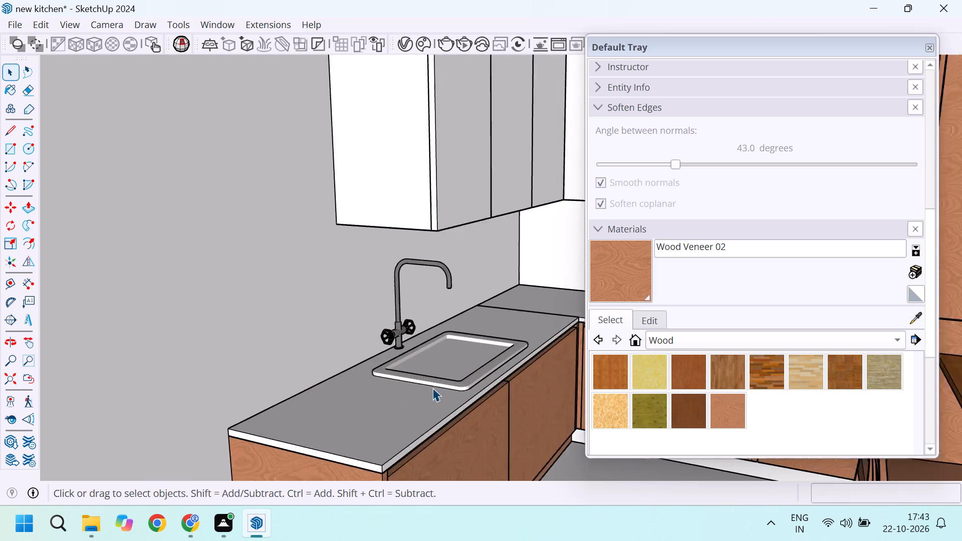
scroll(432, 388, up, 5)
click(345, 420)
double_click(377, 419)
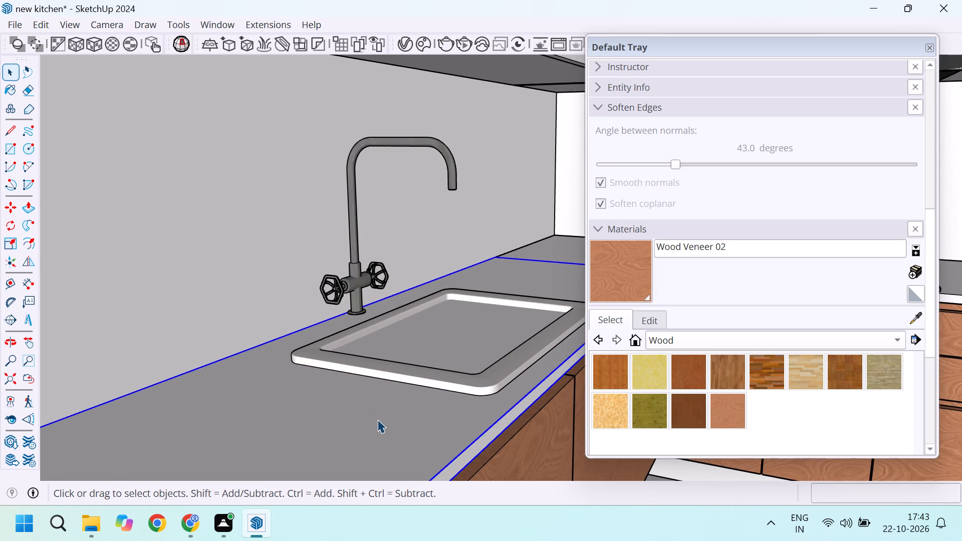
key(r)
scroll(295, 360, up, 11)
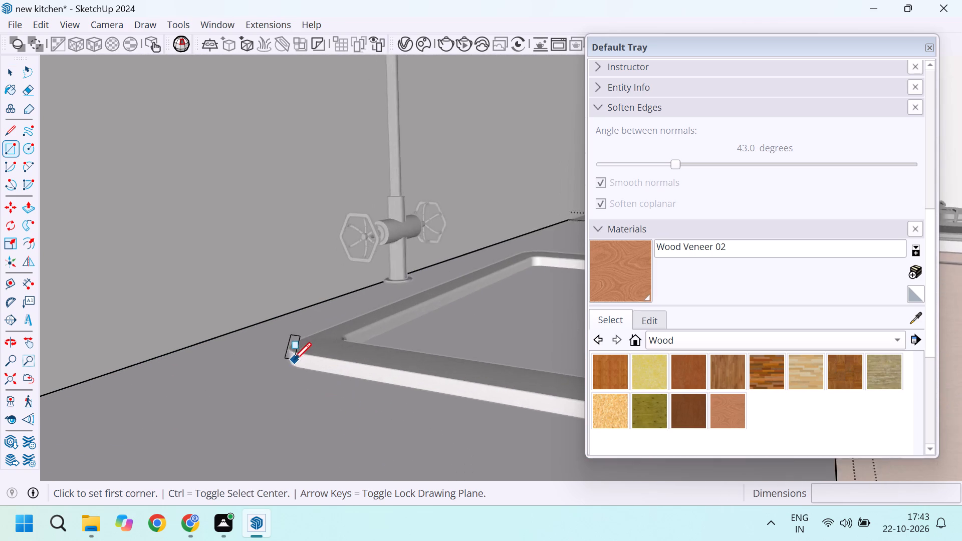
scroll(294, 360, up, 4)
click(293, 371)
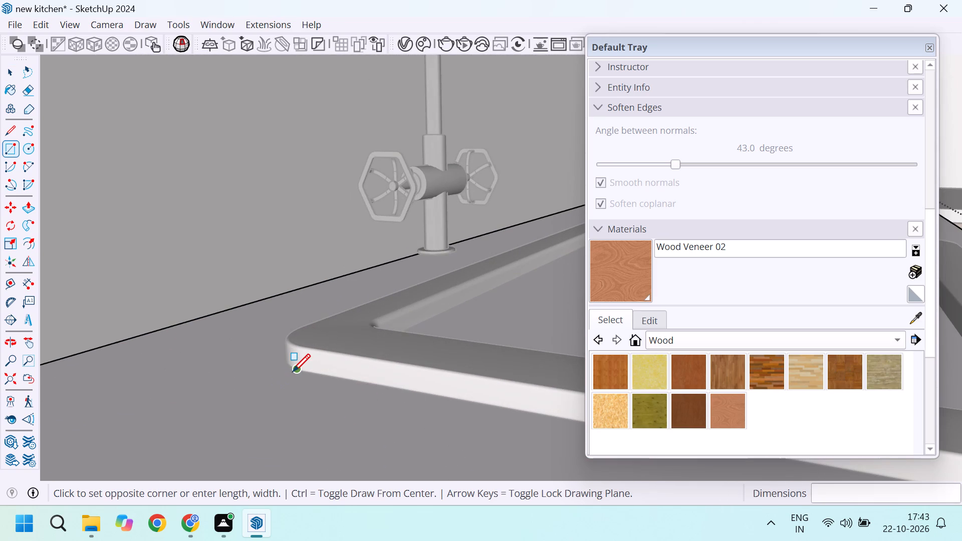
scroll(254, 345, down, 19)
scroll(462, 317, up, 8)
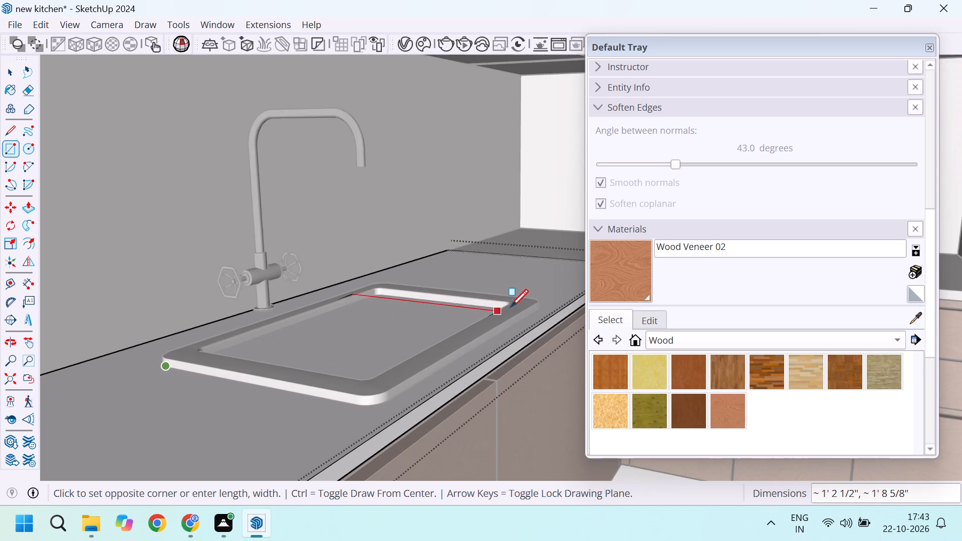
scroll(511, 307, up, 3)
scroll(545, 306, up, 19)
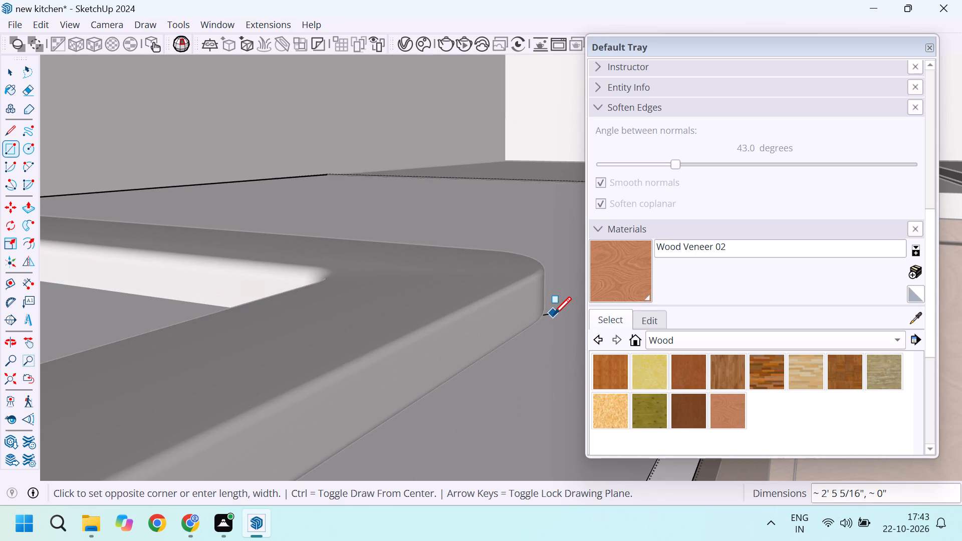
key(shift+Up)
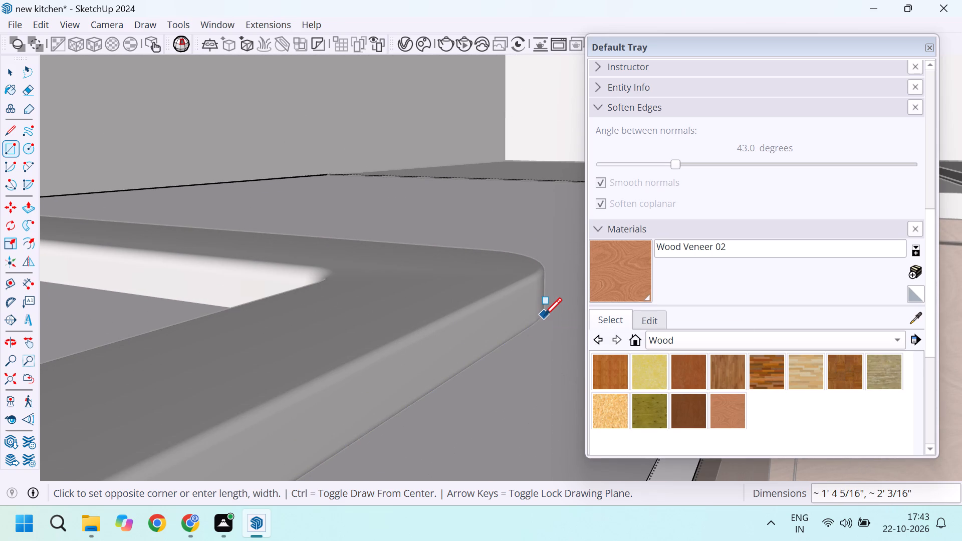
click(547, 317)
Push/Pull the rectangular face under the basin about 1" down into the countertop.
scroll(547, 317, down, 20)
scroll(547, 317, down, 11)
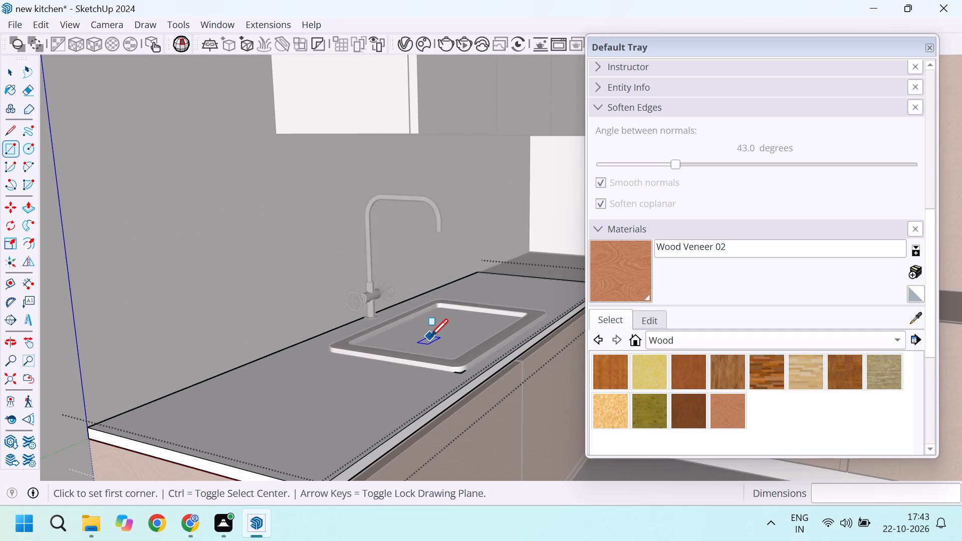
key(p)
click(431, 340)
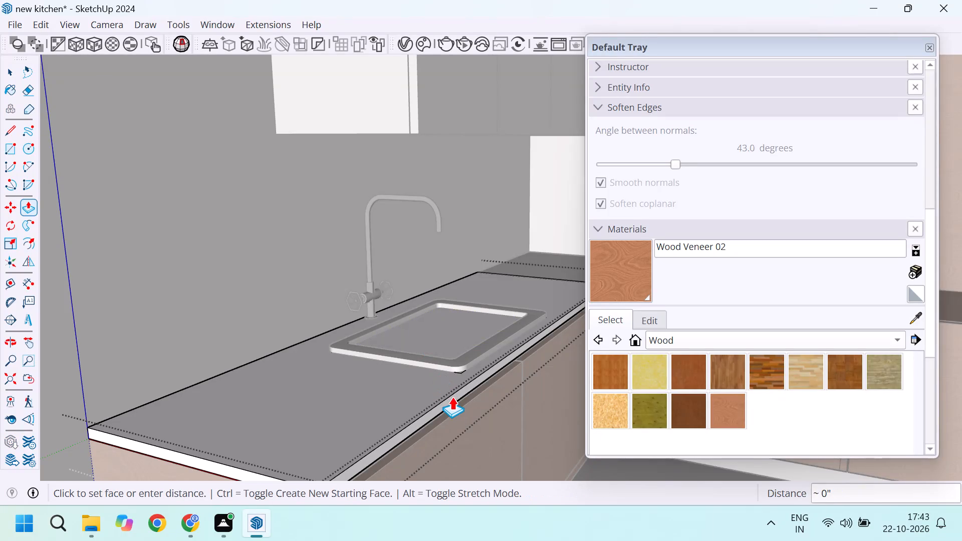
scroll(444, 340, up, 10)
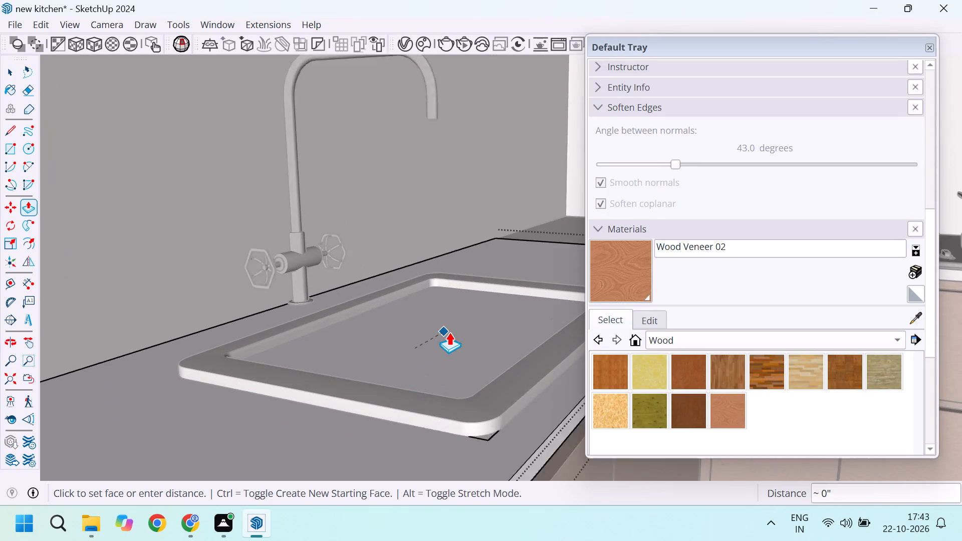
key(space)
key(p)
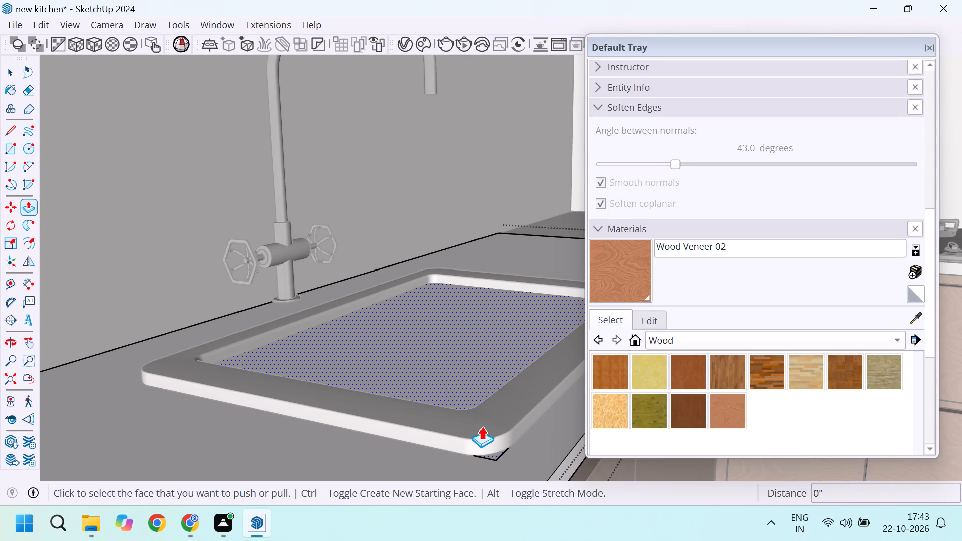
triple_click(451, 368)
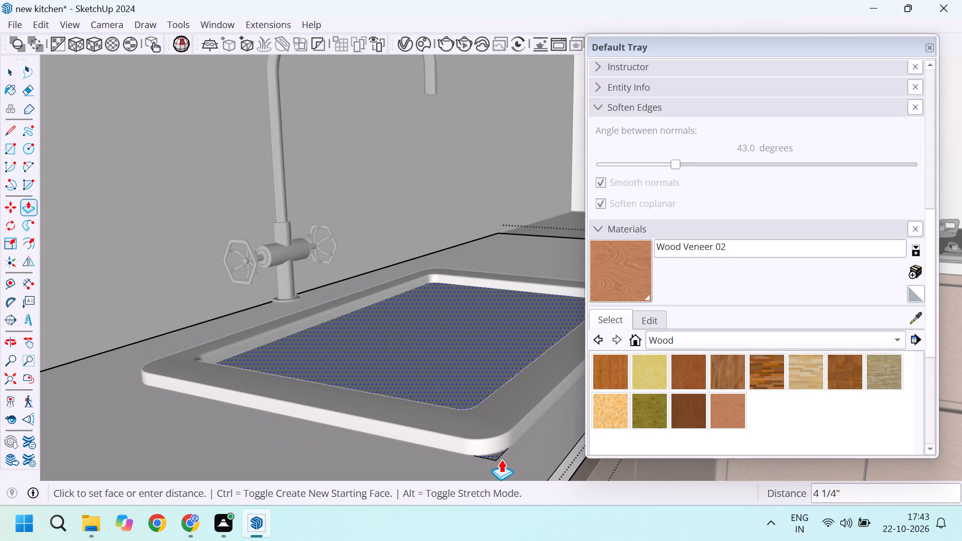
scroll(508, 449, down, 9)
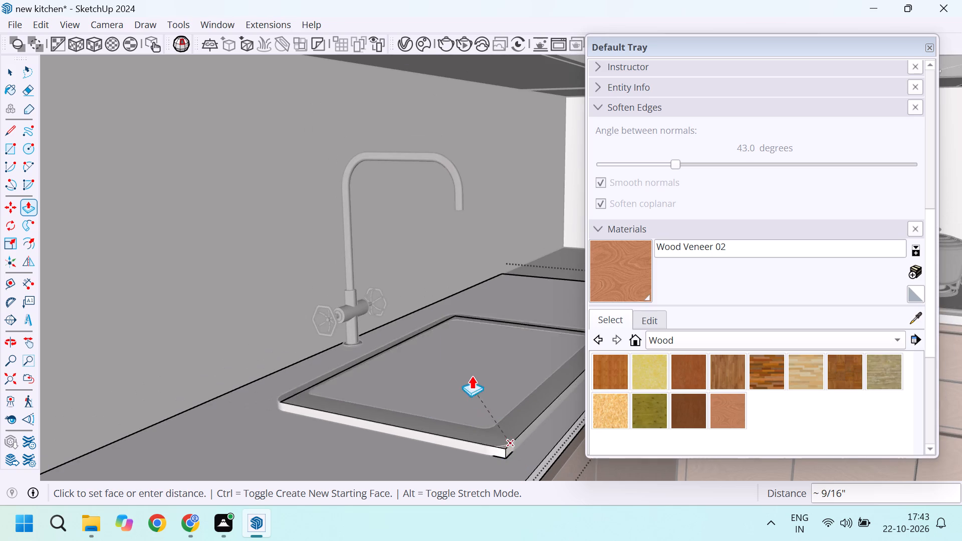
scroll(486, 415, down, 11)
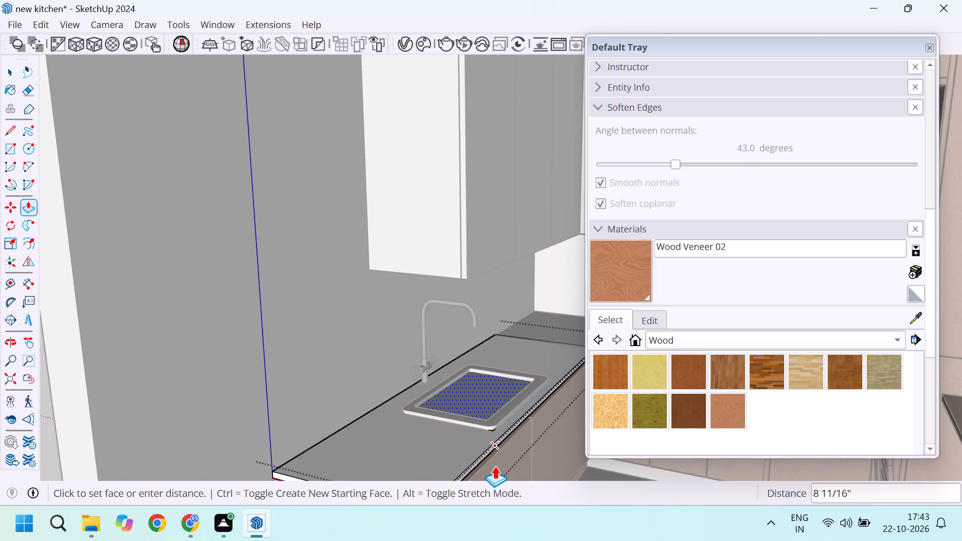
scroll(495, 466, up, 20)
scroll(495, 466, up, 2)
click(476, 443)
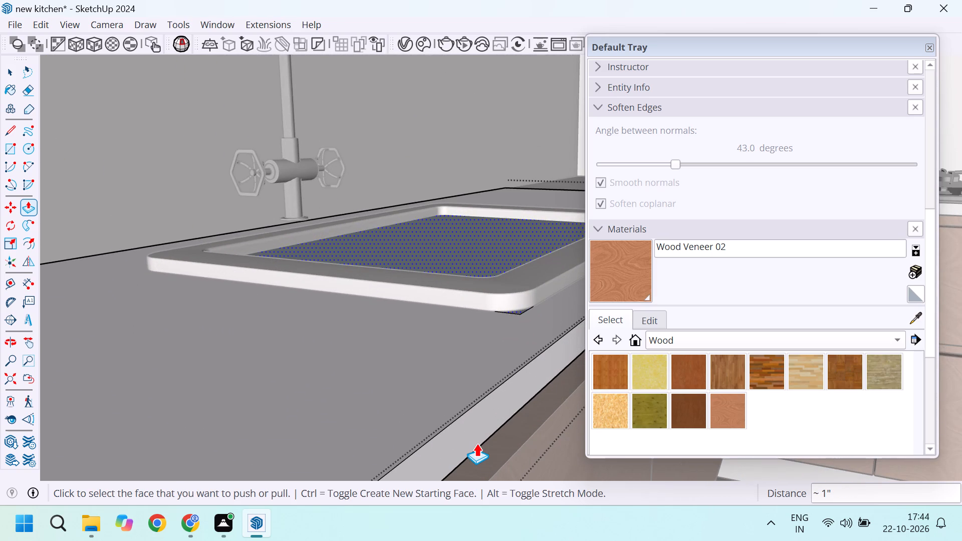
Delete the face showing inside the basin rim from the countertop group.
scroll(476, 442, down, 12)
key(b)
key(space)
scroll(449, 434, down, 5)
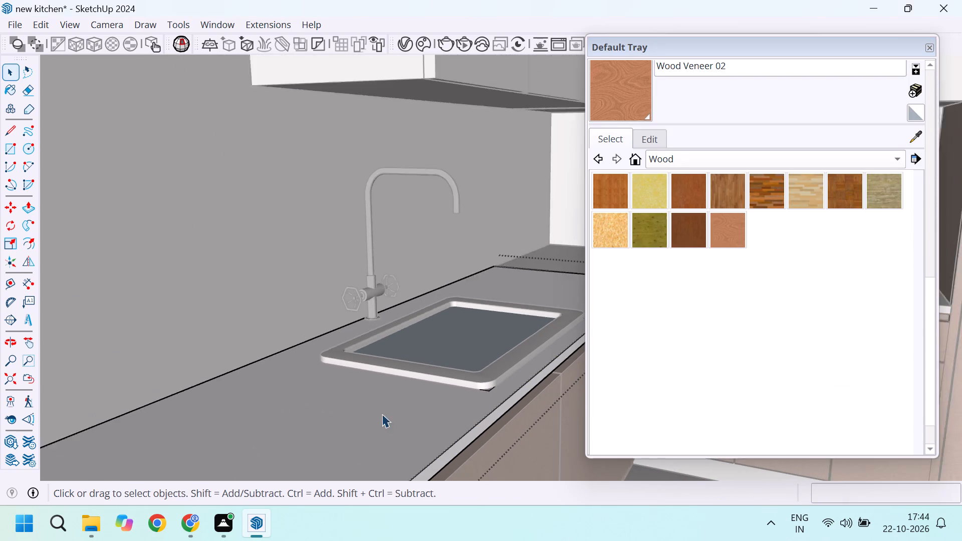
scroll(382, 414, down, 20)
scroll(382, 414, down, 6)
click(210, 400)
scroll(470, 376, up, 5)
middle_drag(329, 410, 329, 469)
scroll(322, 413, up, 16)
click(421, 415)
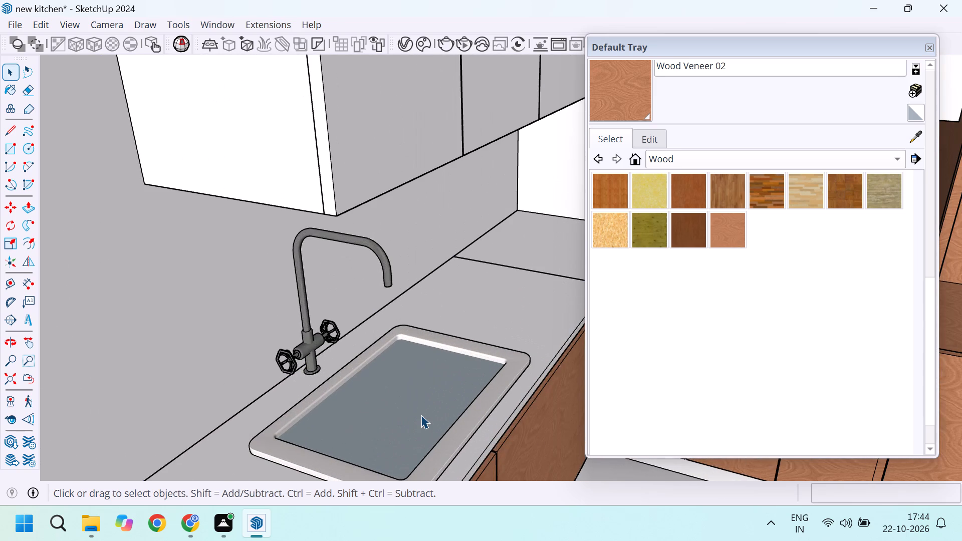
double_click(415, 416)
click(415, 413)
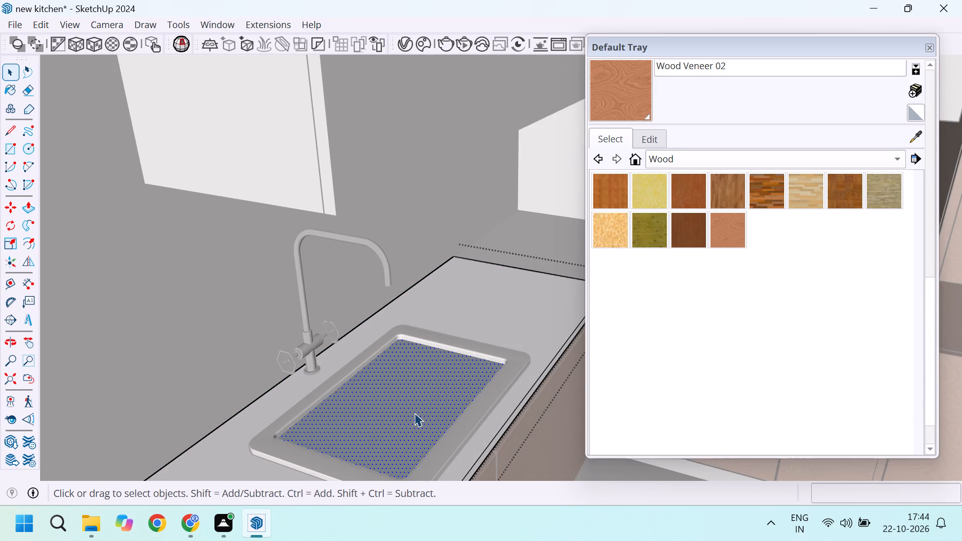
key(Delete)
Examine the countertop surface inside the basin rim and the rectangle corner showing beyond the rim's front corner.
scroll(414, 413, down, 3)
middle_drag(384, 427, 382, 440)
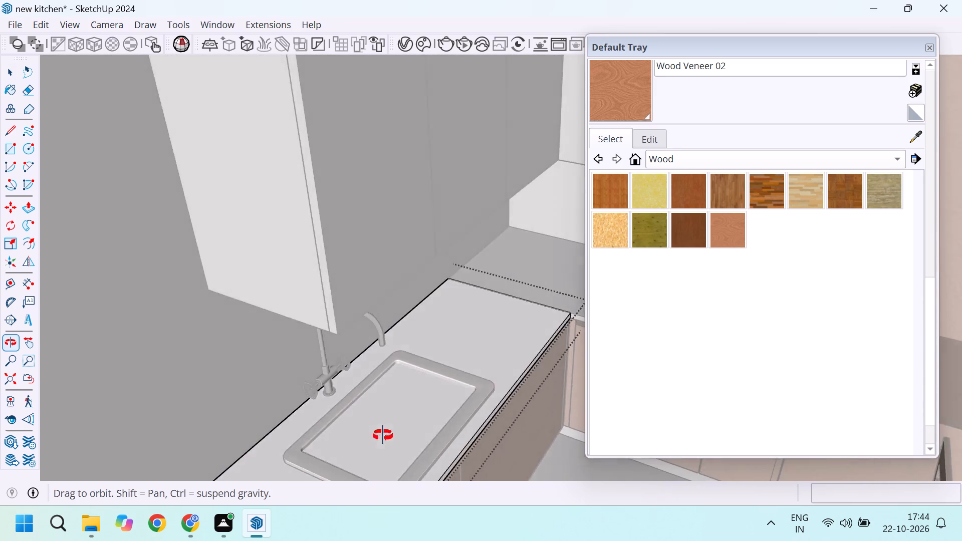
scroll(477, 341, down, 5)
scroll(480, 366, up, 8)
scroll(470, 362, down, 5)
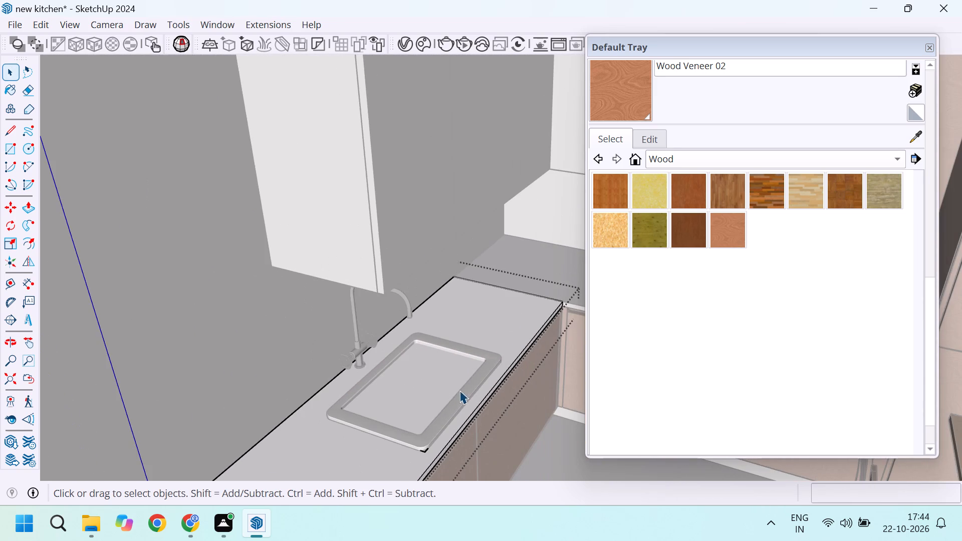
scroll(414, 445, up, 15)
double_click(433, 349)
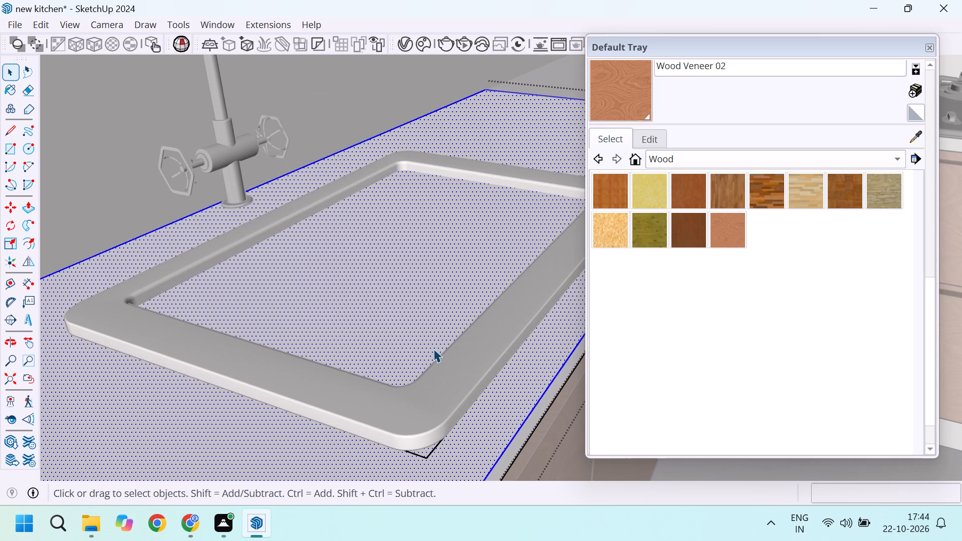
click(433, 349)
click(431, 451)
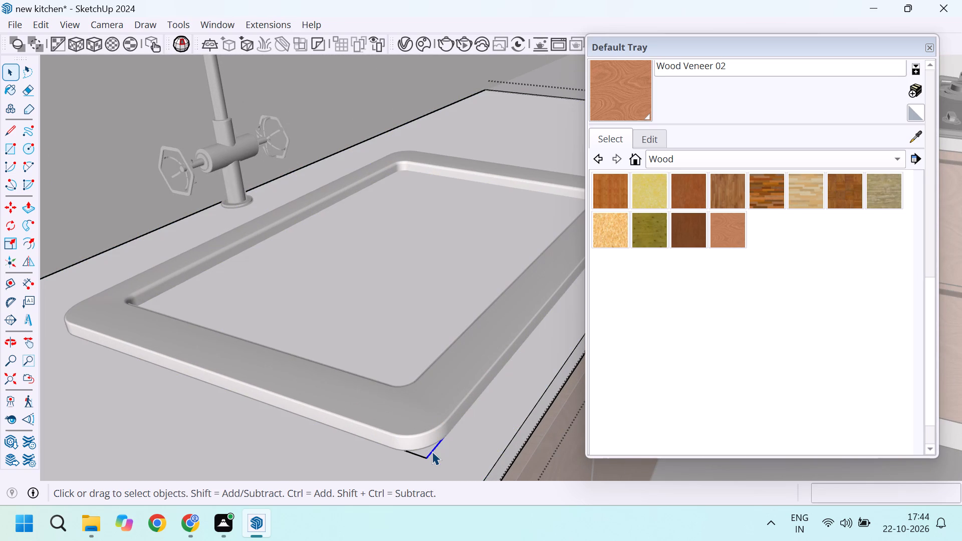
scroll(430, 453, down, 3)
scroll(430, 453, up, 3)
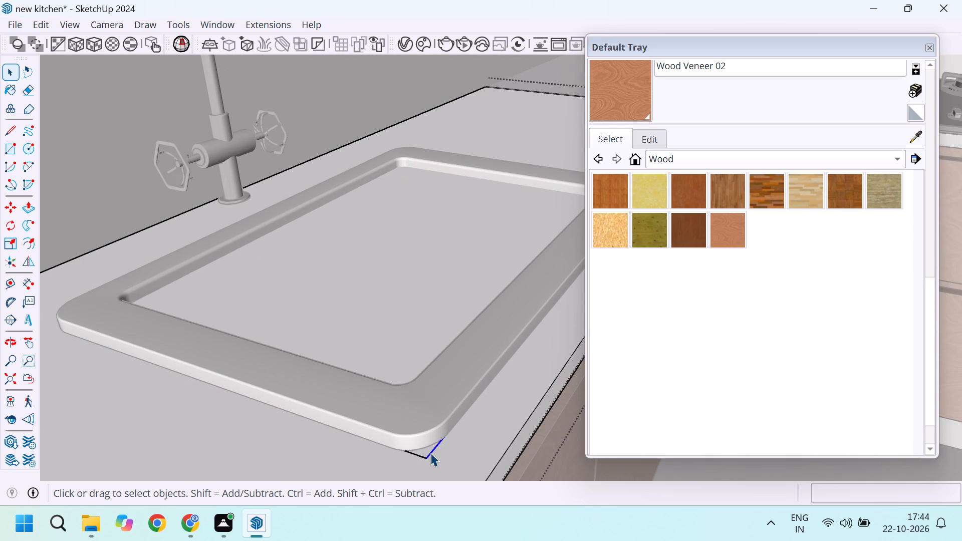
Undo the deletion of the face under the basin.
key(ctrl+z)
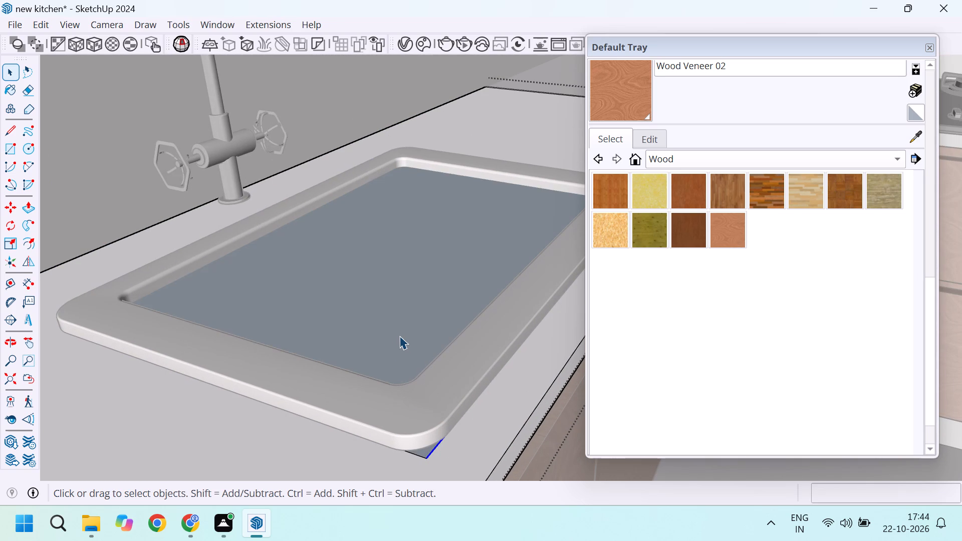
Push/Pull the face under the basin by 1", then leave the countertop group.
key(p)
click(394, 325)
scroll(431, 376, down, 5)
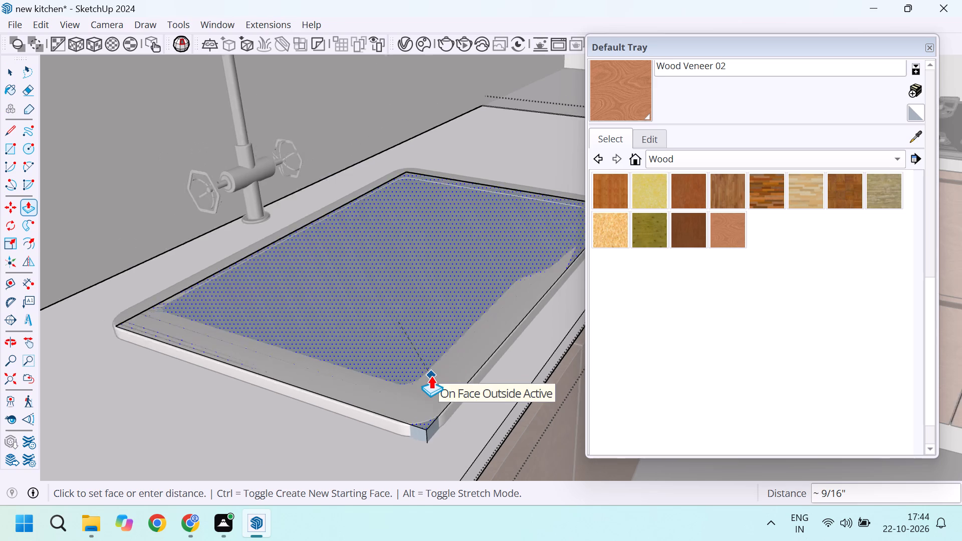
scroll(431, 376, down, 4)
scroll(458, 433, up, 2)
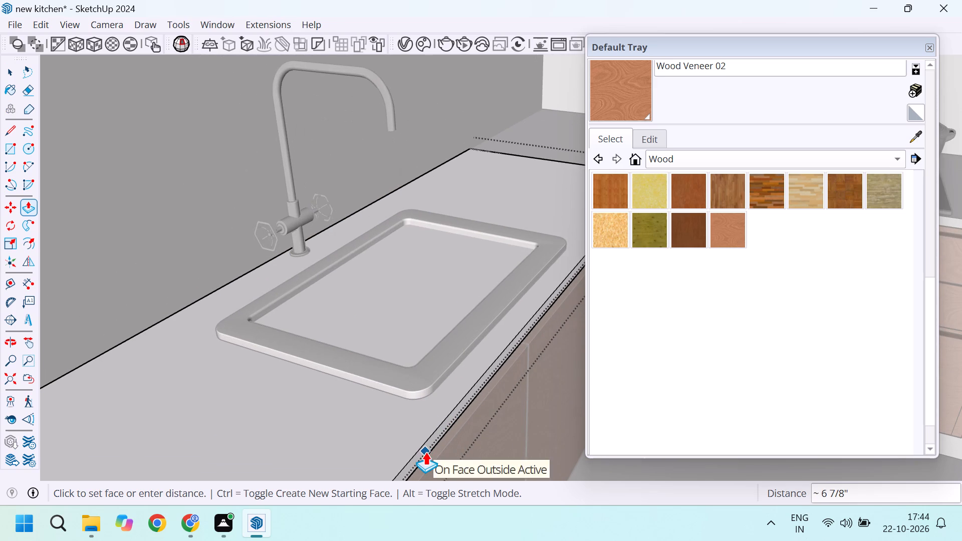
scroll(424, 452, up, 6)
scroll(432, 421, down, 13)
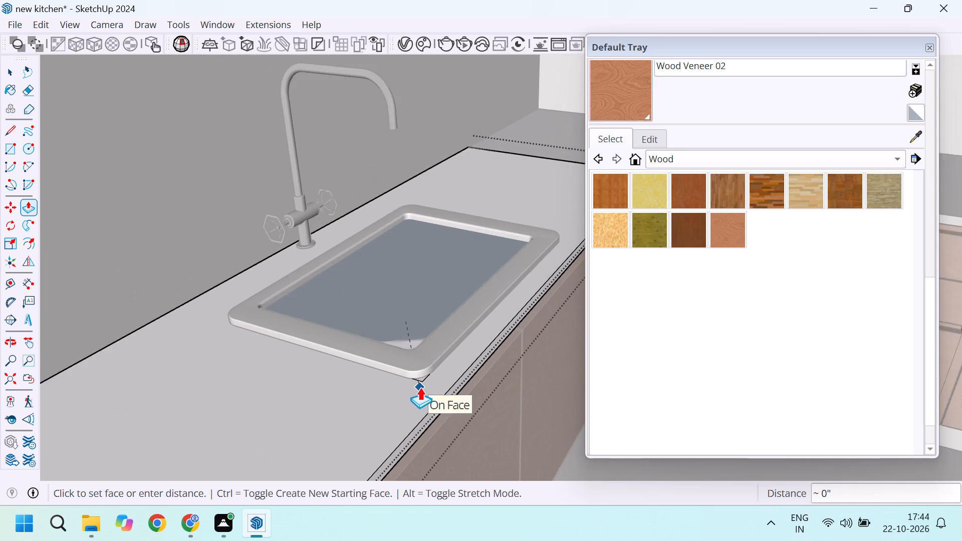
scroll(420, 387, down, 2)
scroll(421, 160, down, 11)
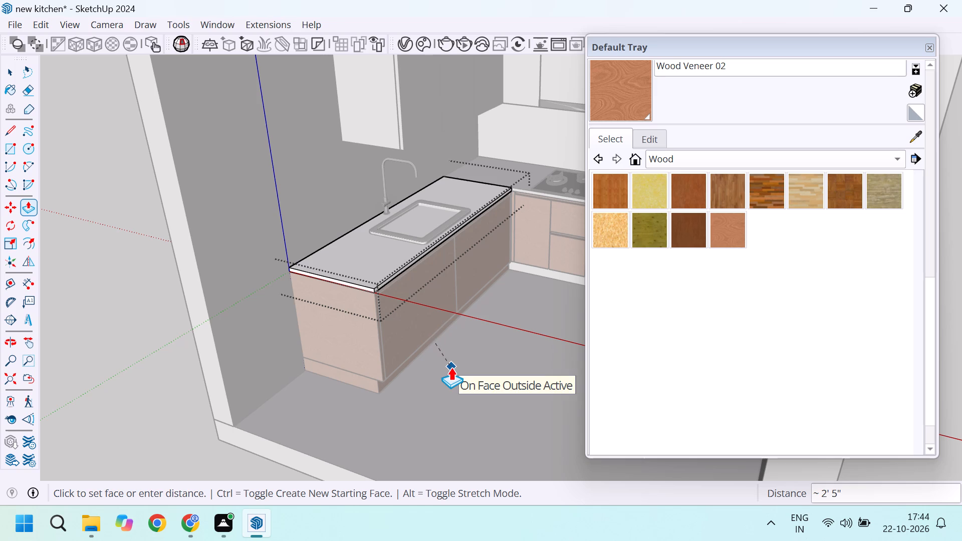
key(1)
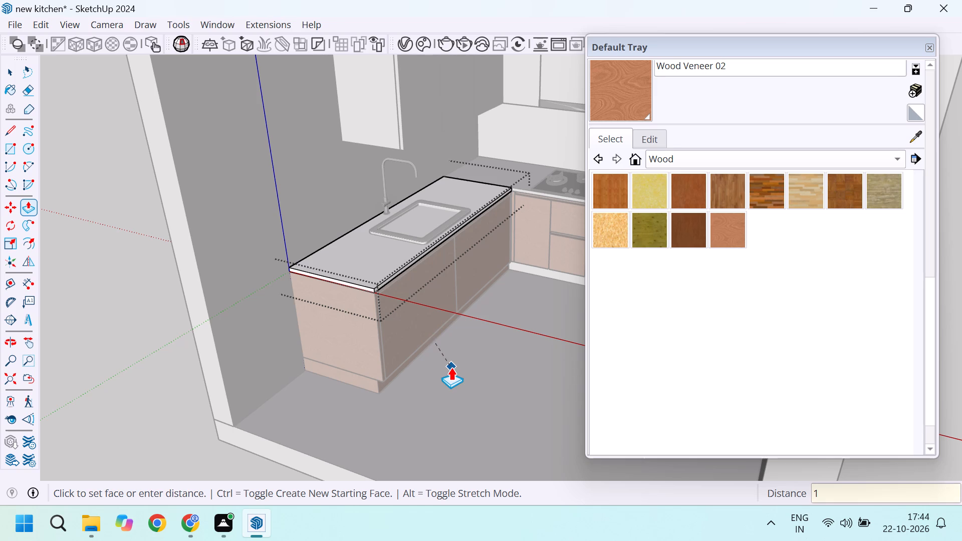
key(Return)
scroll(405, 156, up, 3)
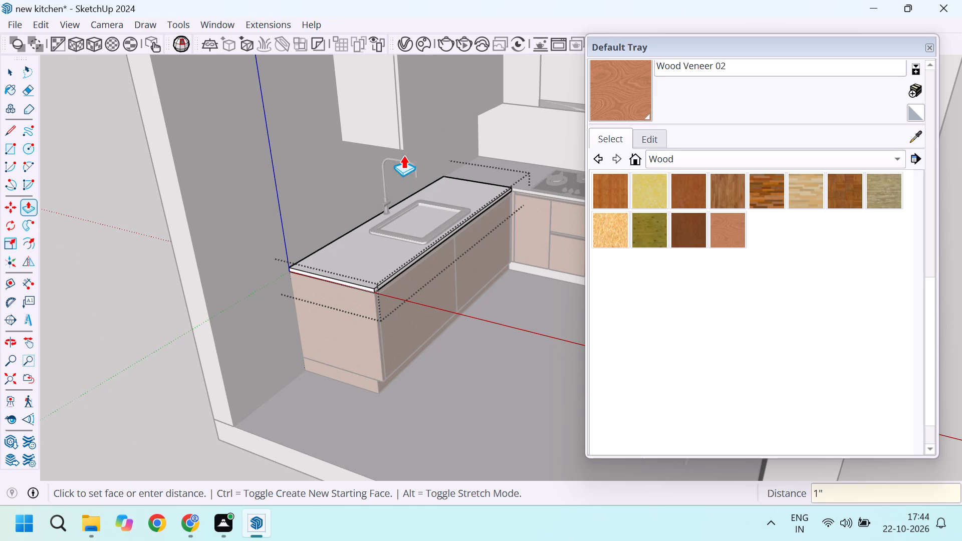
scroll(403, 155, up, 8)
scroll(406, 291, down, 9)
scroll(405, 300, up, 4)
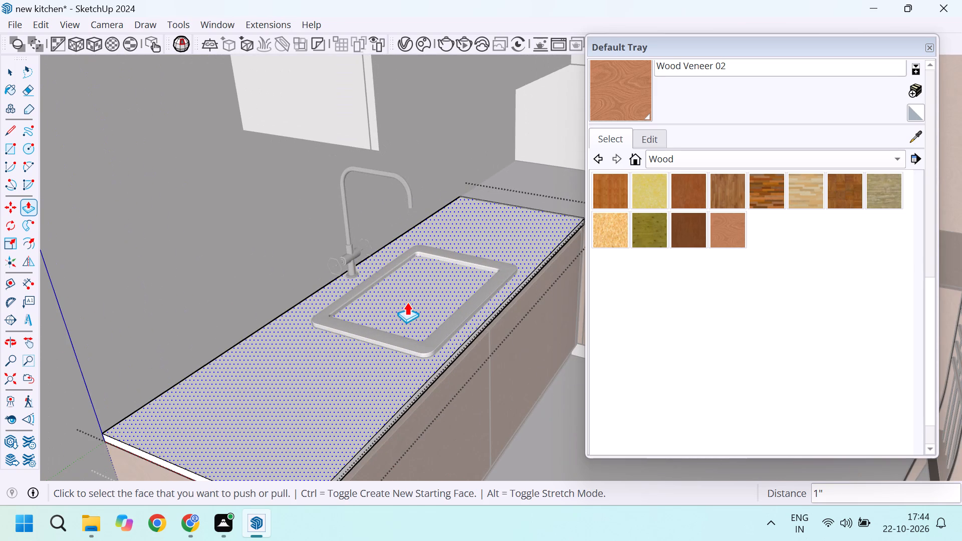
key(space)
scroll(410, 323, down, 8)
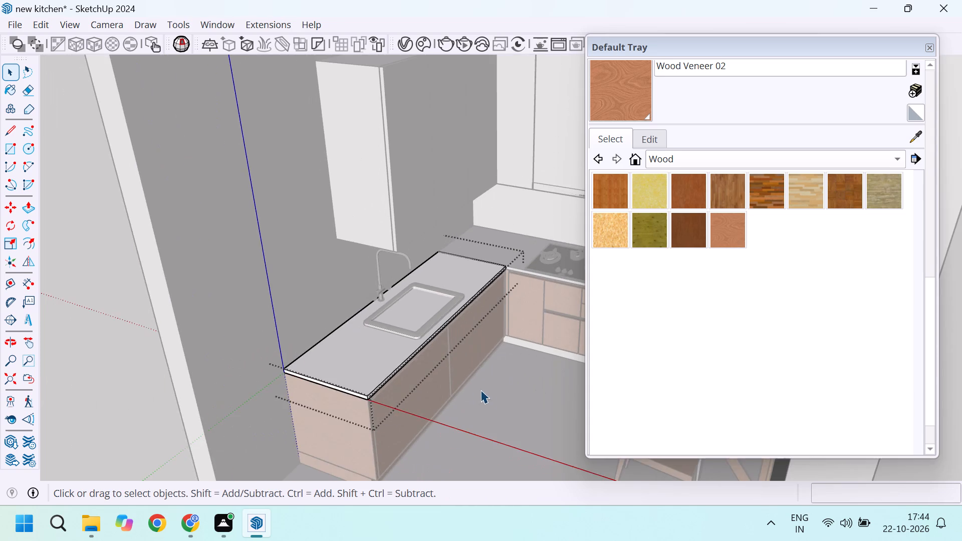
click(486, 392)
Inspect how the washbasin and tap sit on the countertop from several angles and distances.
scroll(429, 320, up, 13)
middle_drag(410, 362, 422, 293)
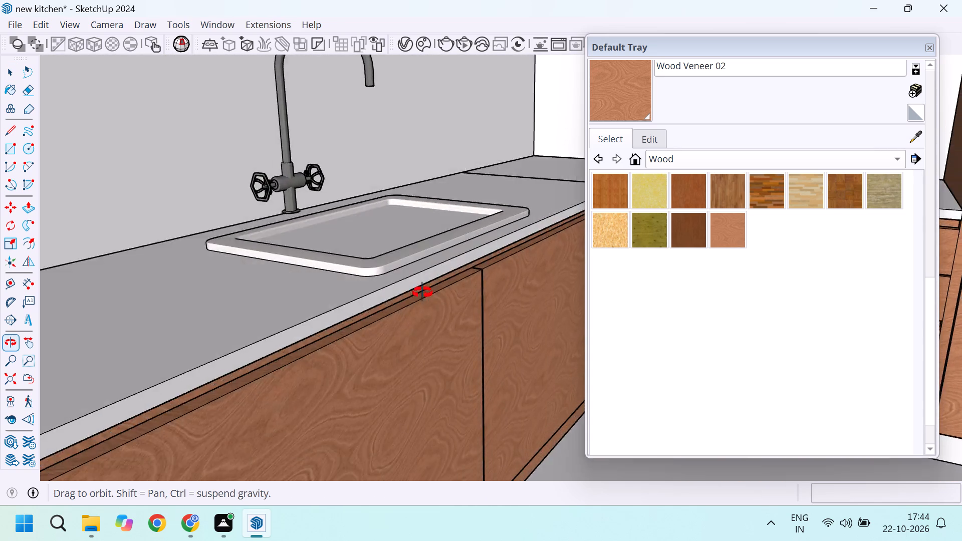
middle_drag(422, 293, 411, 338)
scroll(420, 335, down, 9)
scroll(416, 317, up, 1)
middle_drag(386, 349, 363, 380)
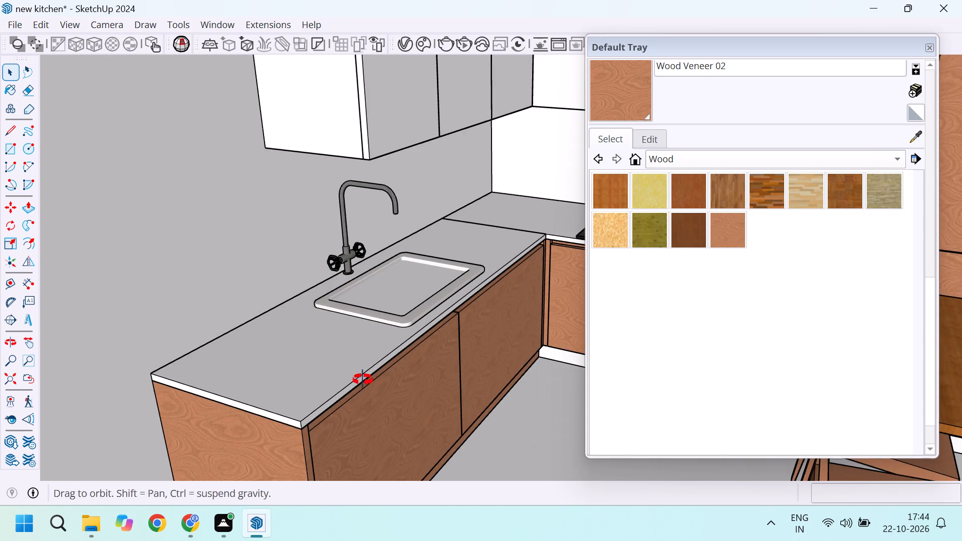
middle_drag(363, 380, 352, 404)
scroll(378, 324, up, 8)
click(403, 369)
scroll(403, 369, up, 1)
scroll(403, 369, down, 6)
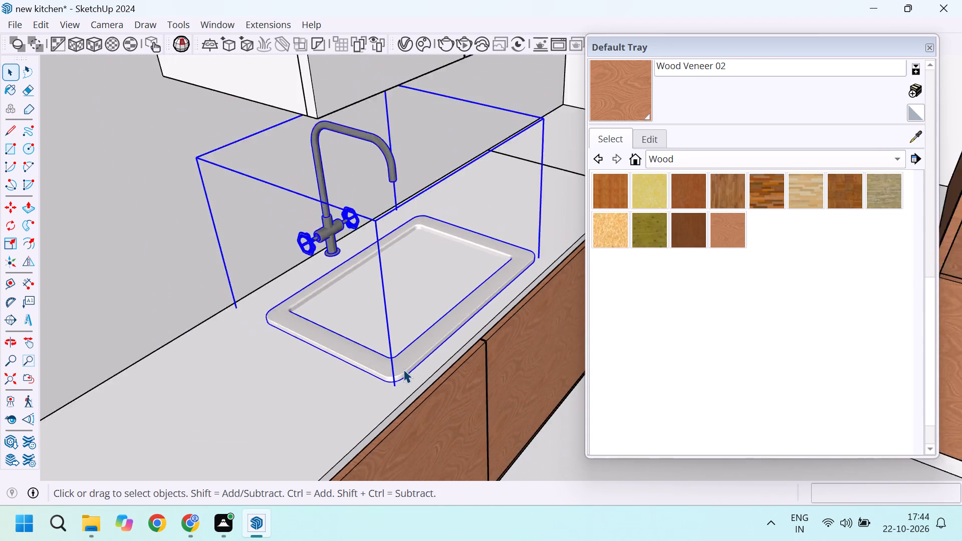
scroll(403, 369, down, 10)
middle_drag(395, 362, 363, 385)
scroll(398, 331, up, 5)
scroll(436, 339, down, 2)
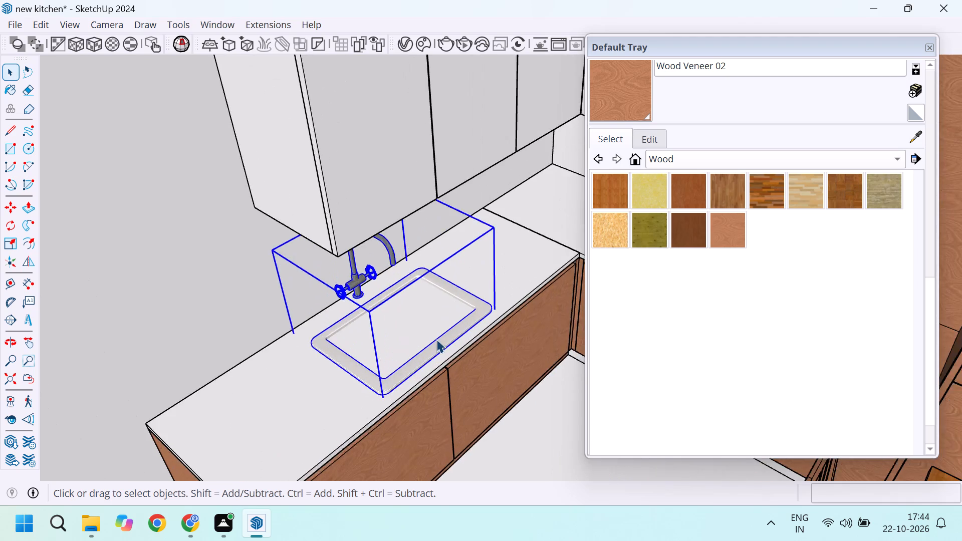
scroll(436, 339, down, 9)
scroll(409, 369, up, 9)
scroll(436, 372, down, 12)
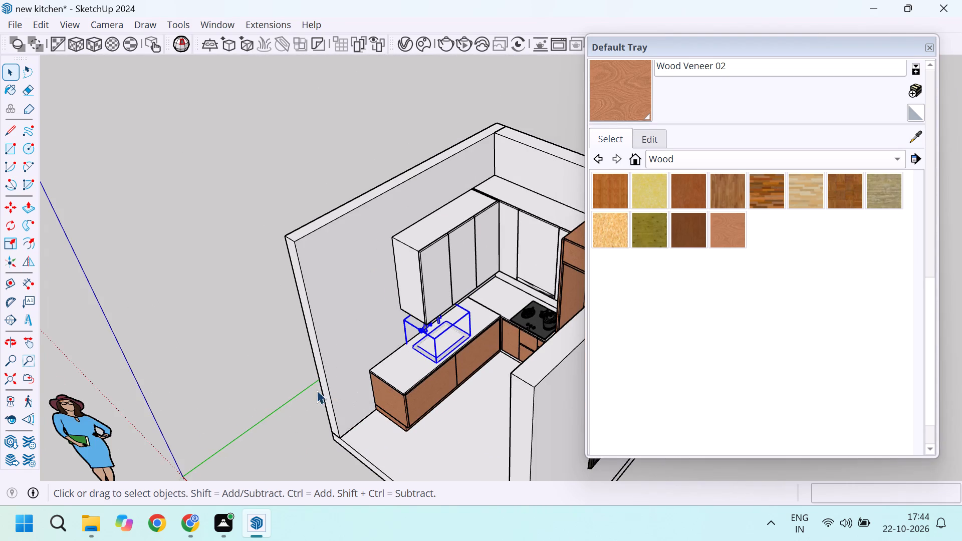
click(254, 362)
scroll(433, 389, up, 14)
scroll(434, 337, down, 5)
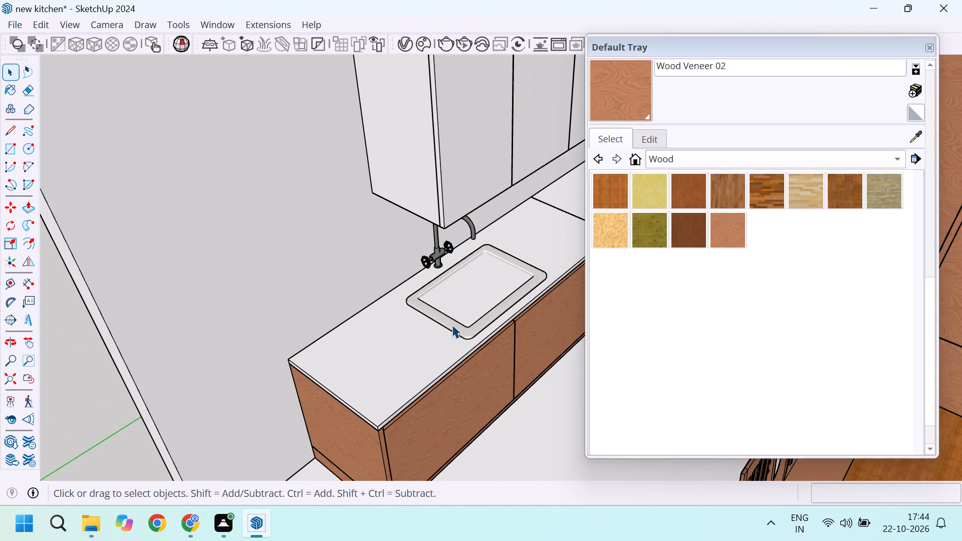
click(452, 325)
scroll(452, 325, down, 3)
scroll(455, 322, up, 5)
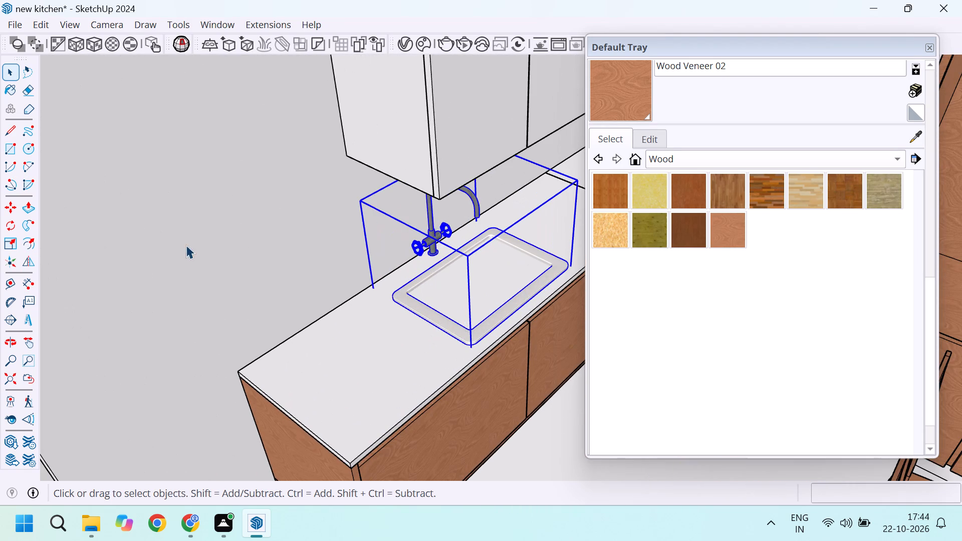
scroll(172, 239, down, 8)
scroll(279, 264, up, 8)
scroll(303, 294, down, 4)
scroll(365, 288, up, 8)
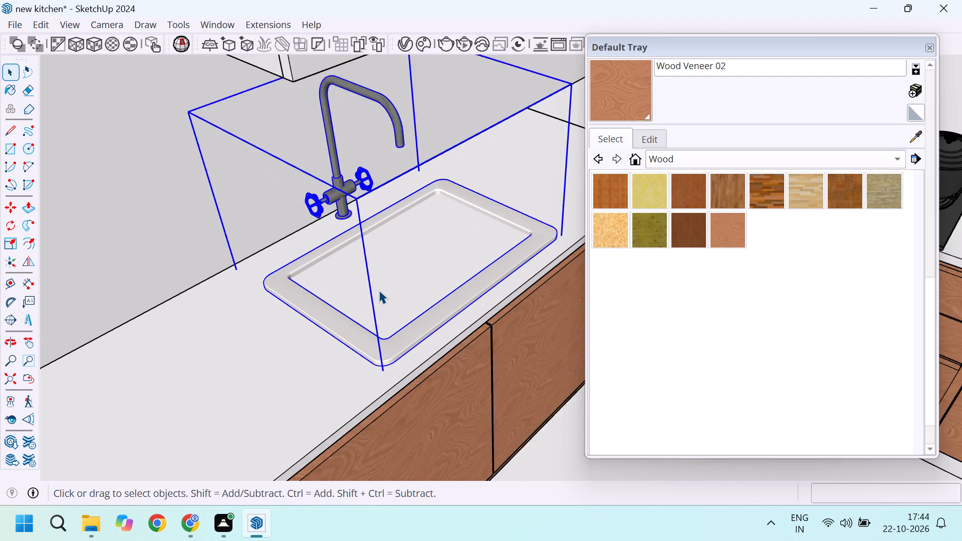
scroll(369, 299, down, 8)
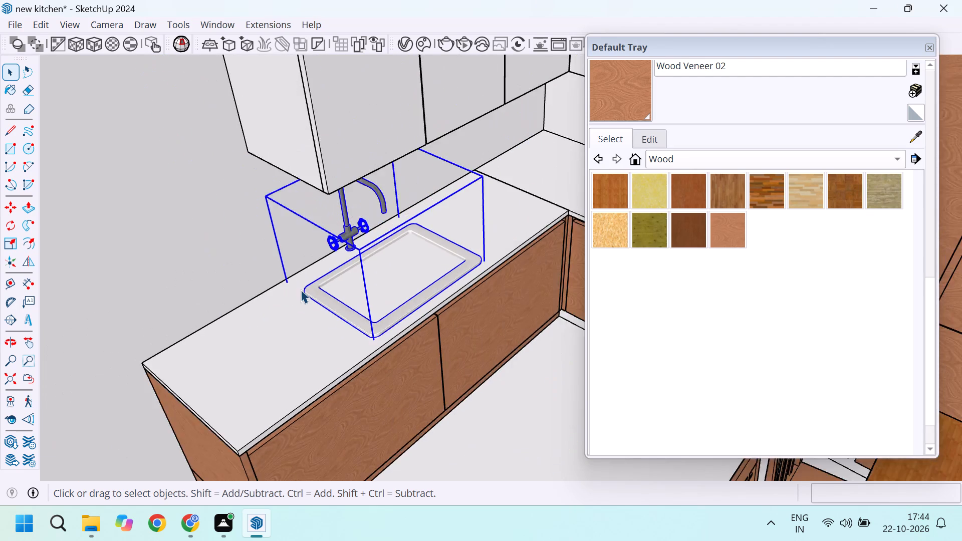
scroll(297, 290, up, 3)
scroll(305, 301, down, 3)
Draw a horizontal rectangle of about 1' 4 13/16" by 2' 3/16" on the countertop, between opposite corners of the basin rim.
click(302, 311)
scroll(309, 284, up, 8)
scroll(305, 306, down, 3)
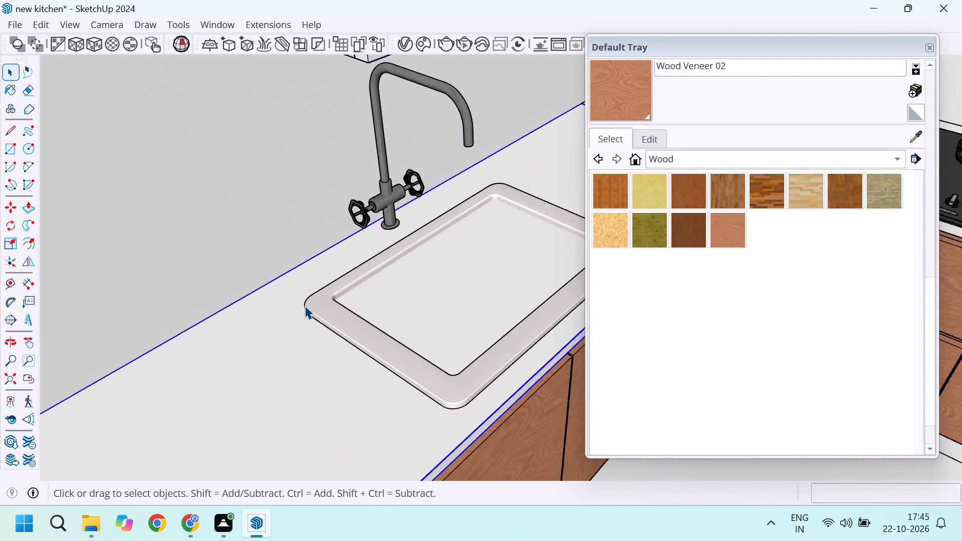
scroll(305, 306, up, 8)
key(r)
scroll(298, 307, up, 10)
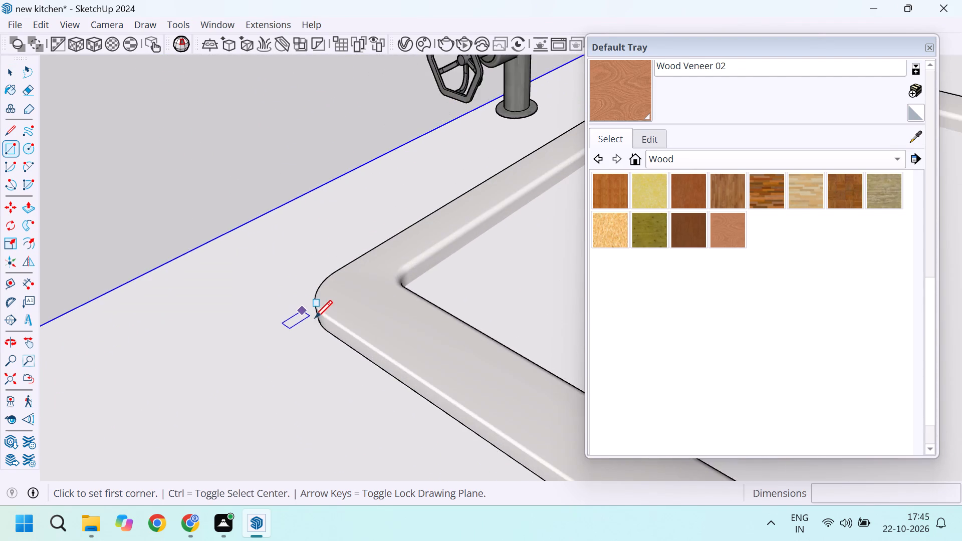
scroll(315, 318, up, 6)
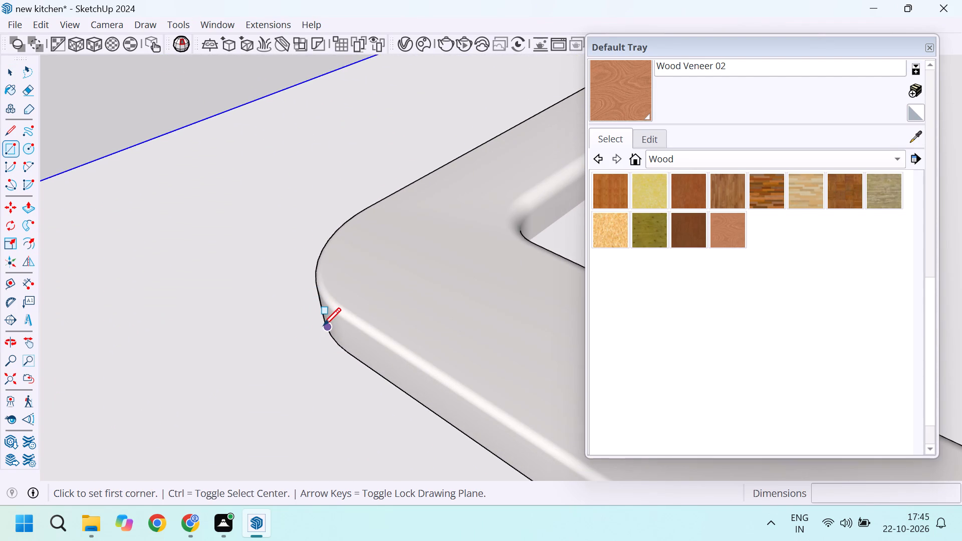
click(323, 325)
scroll(217, 232, down, 20)
scroll(217, 232, down, 14)
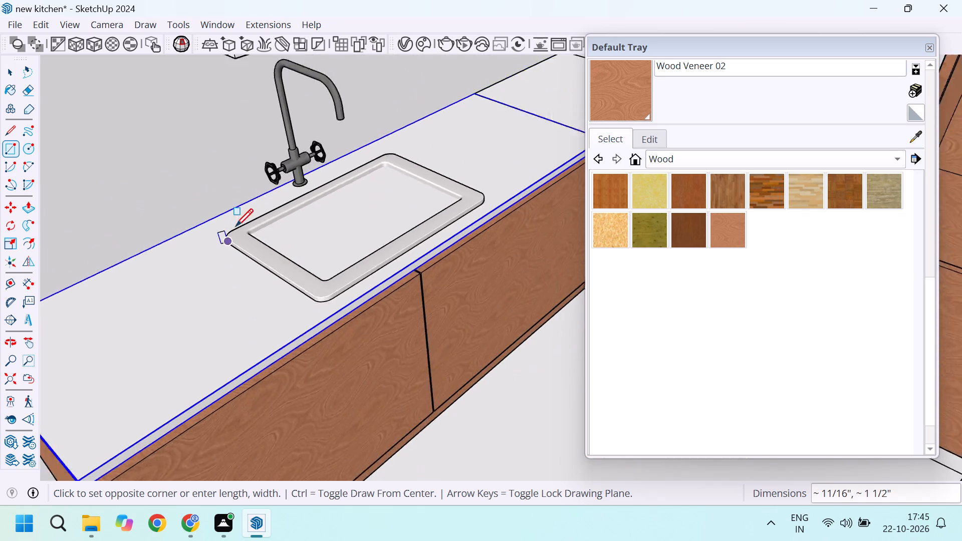
scroll(304, 200, up, 20)
scroll(304, 200, up, 10)
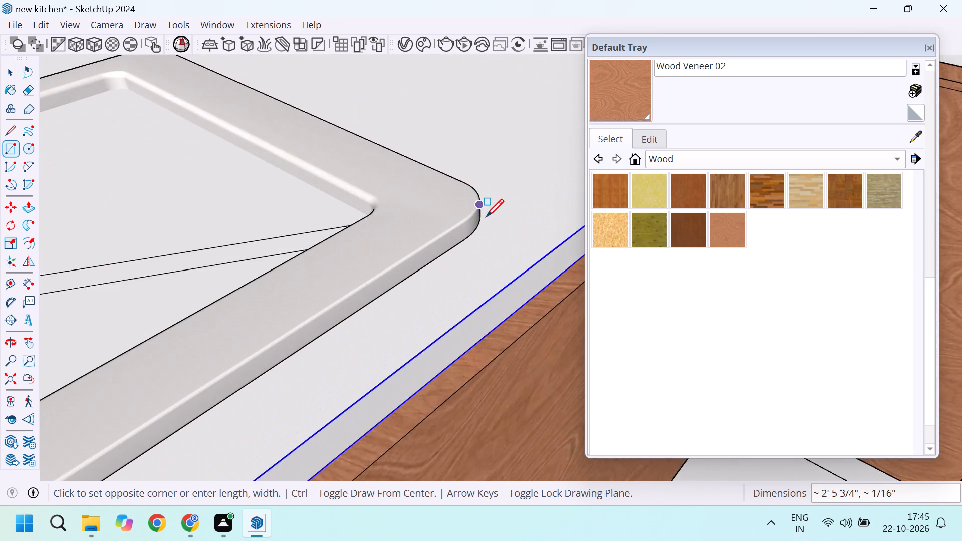
key(Up)
scroll(487, 242, up, 5)
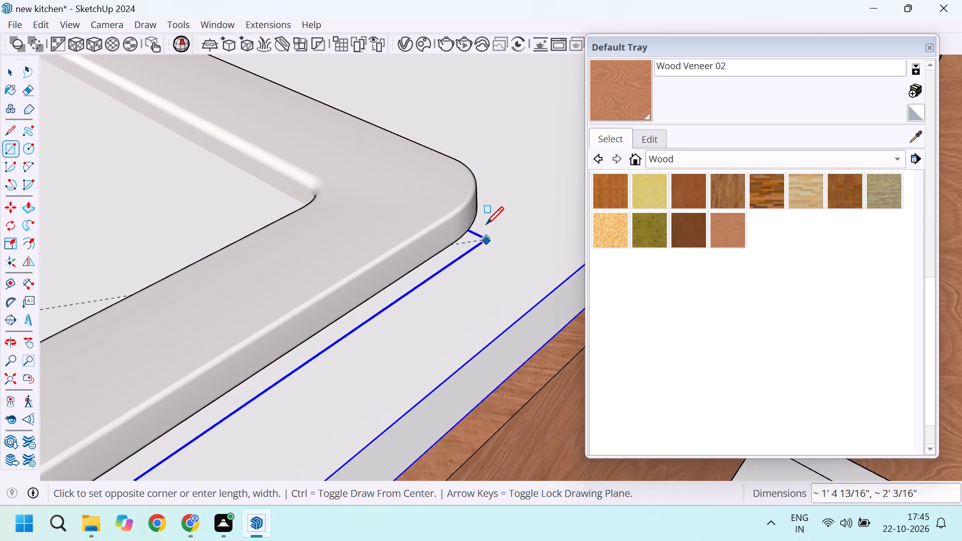
click(487, 220)
Push/Pull the new rectangle upward about 9 7/16" into a box over the washbasin.
scroll(490, 220, down, 11)
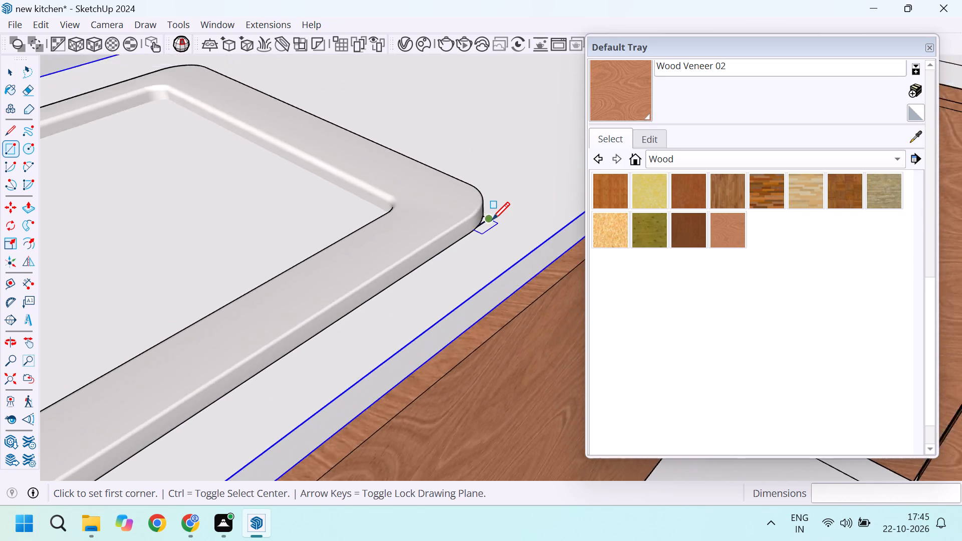
scroll(492, 219, down, 9)
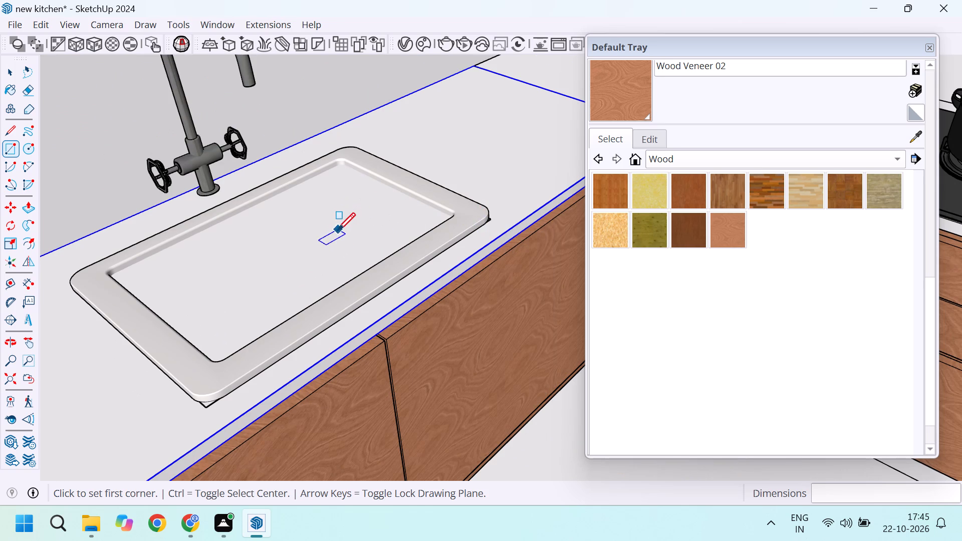
key(p)
click(338, 230)
scroll(331, 156, down, 10)
click(334, 139)
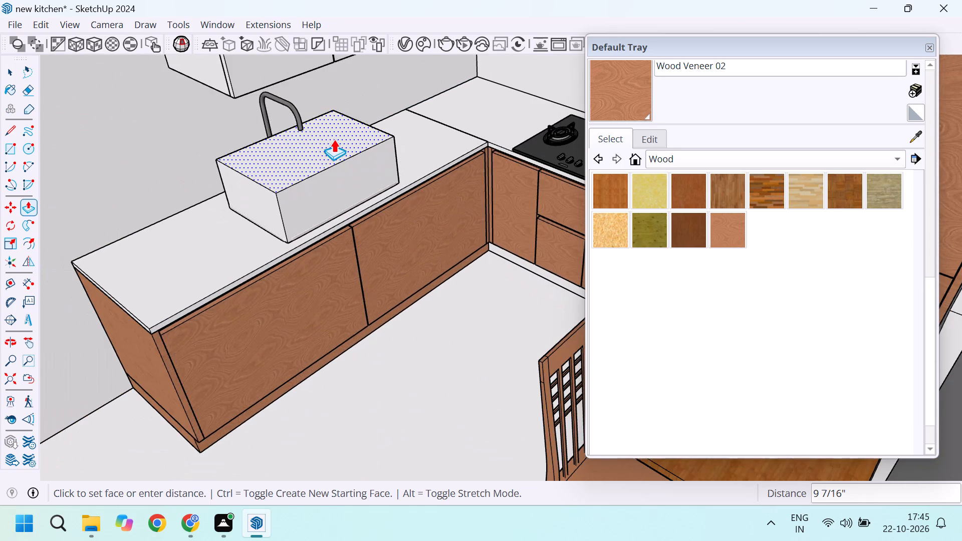
Push/Pull the underside of the box over the washbasin 10" down into the base cabinet, with hidden back edges shown meanwhile.
scroll(334, 139, down, 4)
scroll(310, 185, up, 9)
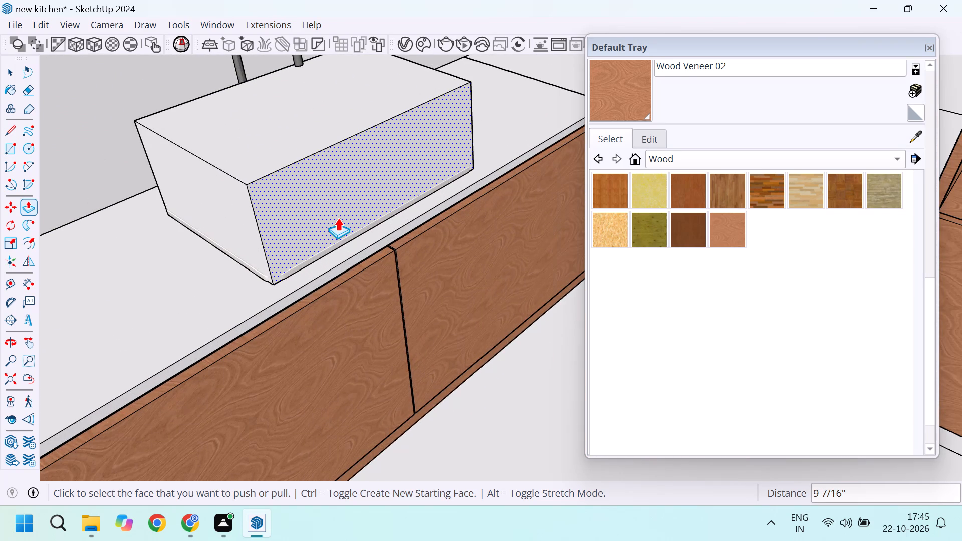
key(k)
middle_drag(397, 320, 365, 257)
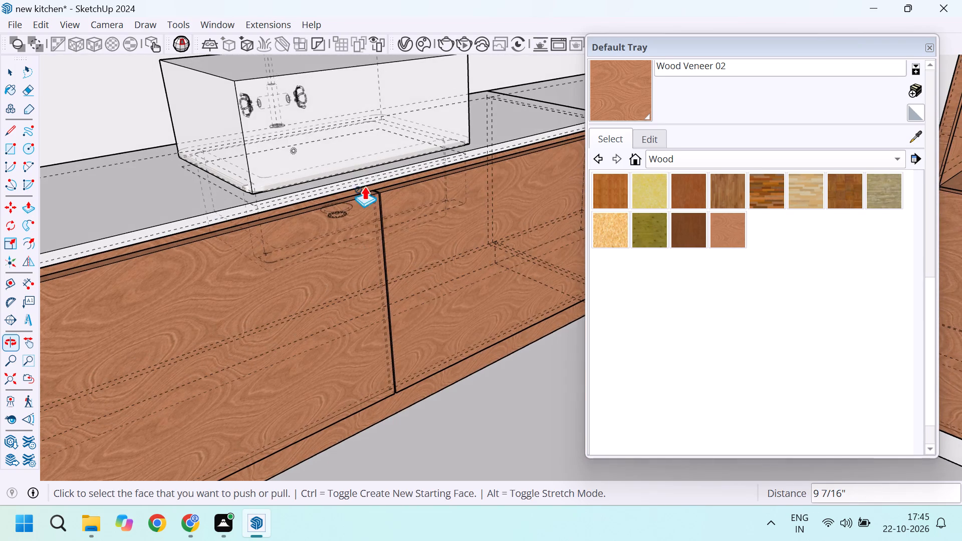
middle_drag(339, 190, 357, 53)
scroll(341, 118, up, 3)
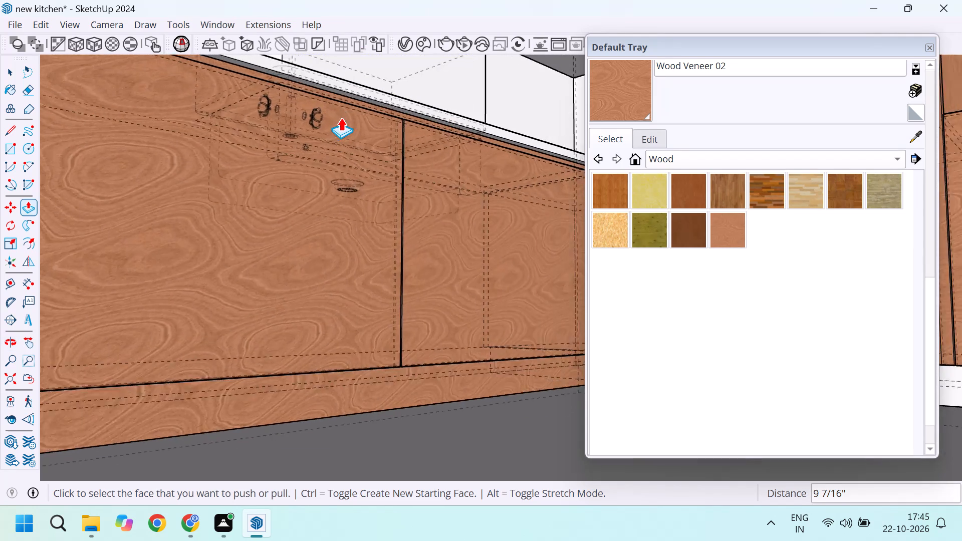
scroll(341, 118, up, 9)
click(336, 115)
scroll(323, 240, down, 3)
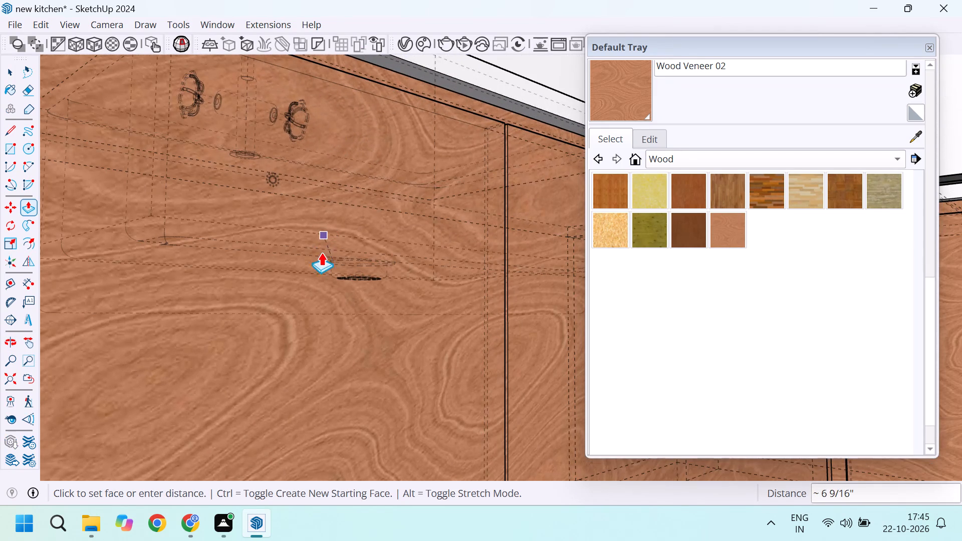
scroll(321, 252, down, 7)
click(319, 299)
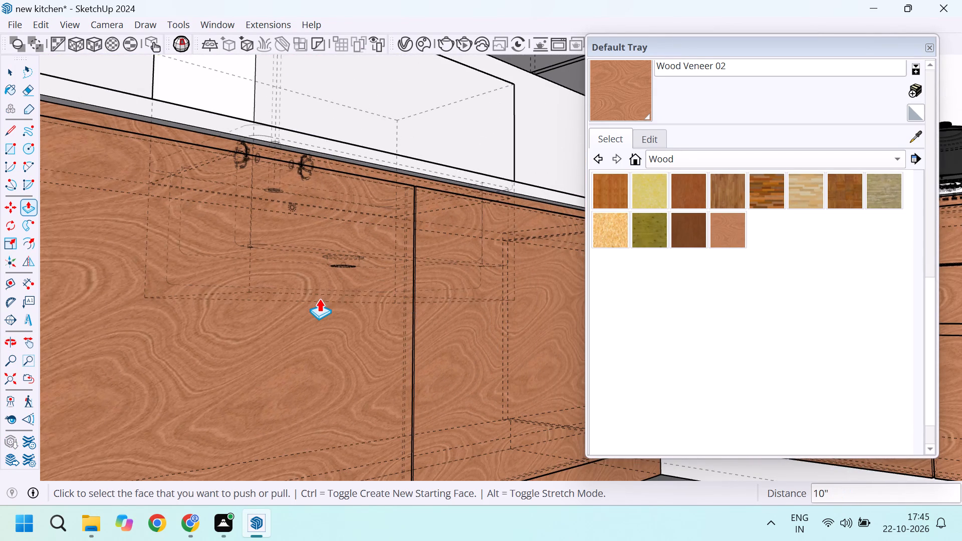
scroll(319, 299, down, 5)
key(k)
scroll(319, 299, down, 5)
Select all connected faces and edges of the box and make them a group.
middle_drag(316, 265, 318, 328)
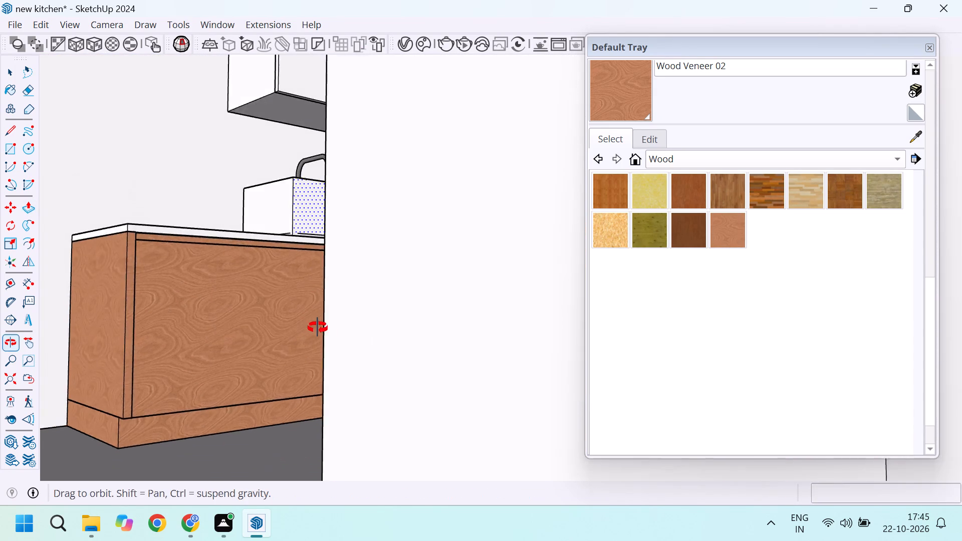
middle_drag(318, 328, 320, 328)
key(space)
scroll(319, 295, down, 4)
triple_click(301, 222)
right_click(301, 222)
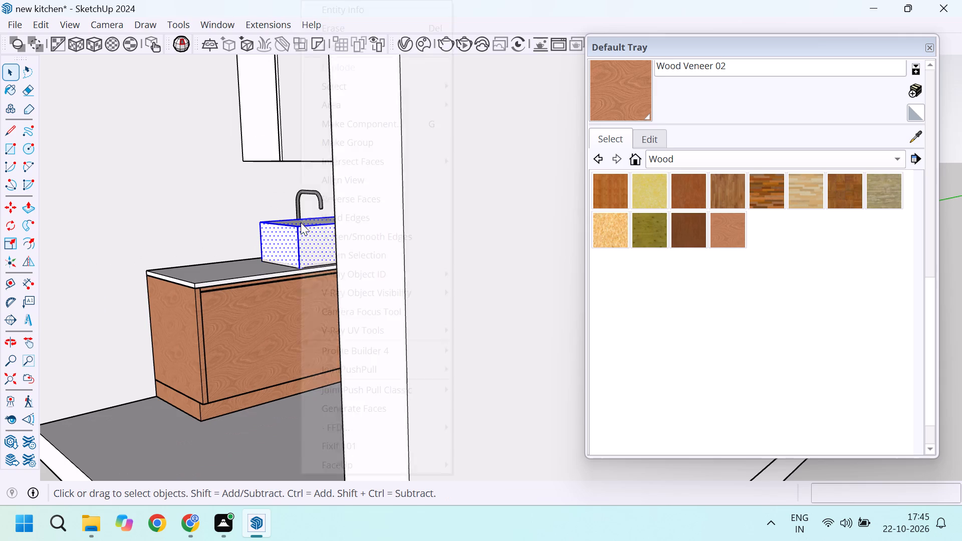
click(371, 148)
Bring up the Solid Tools set for Boolean operations.
middle_drag(255, 272, 267, 322)
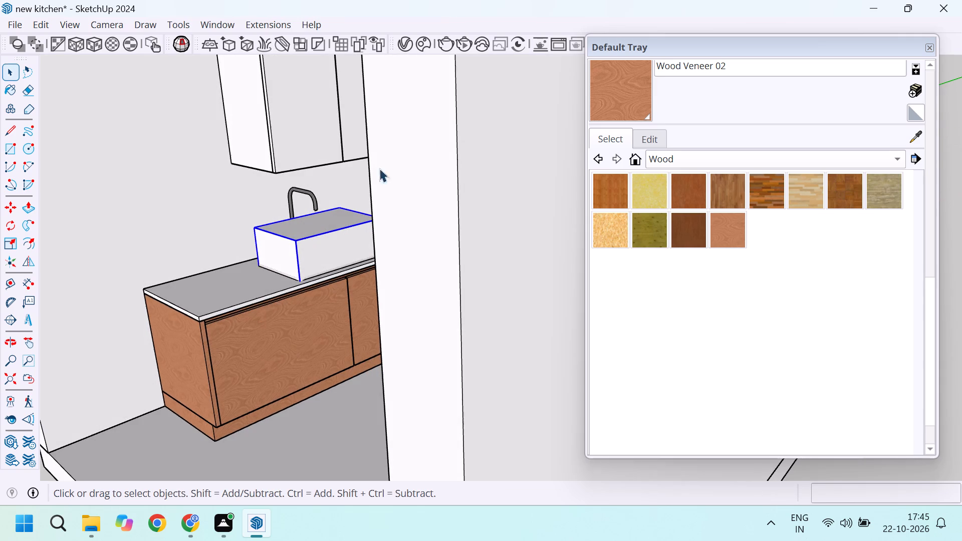
right_click(550, 12)
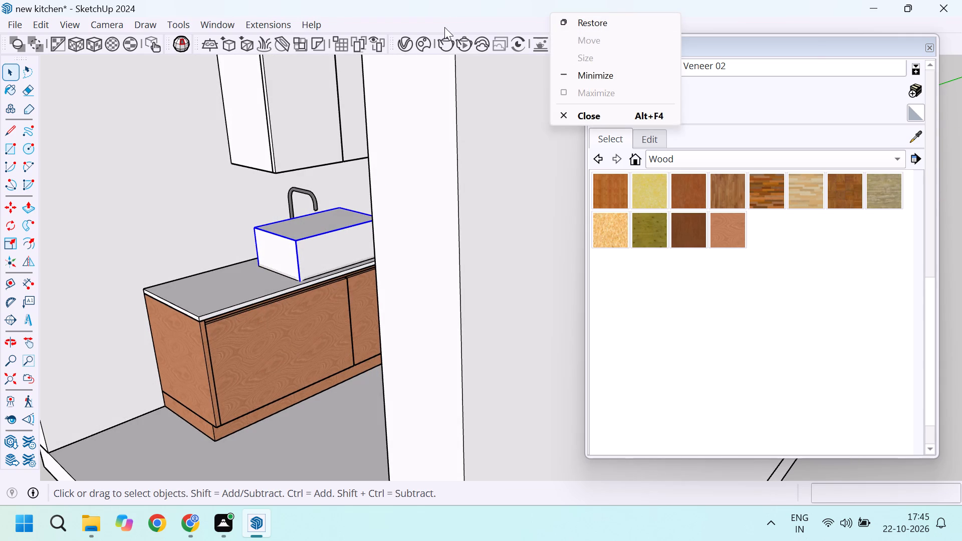
right_click(444, 27)
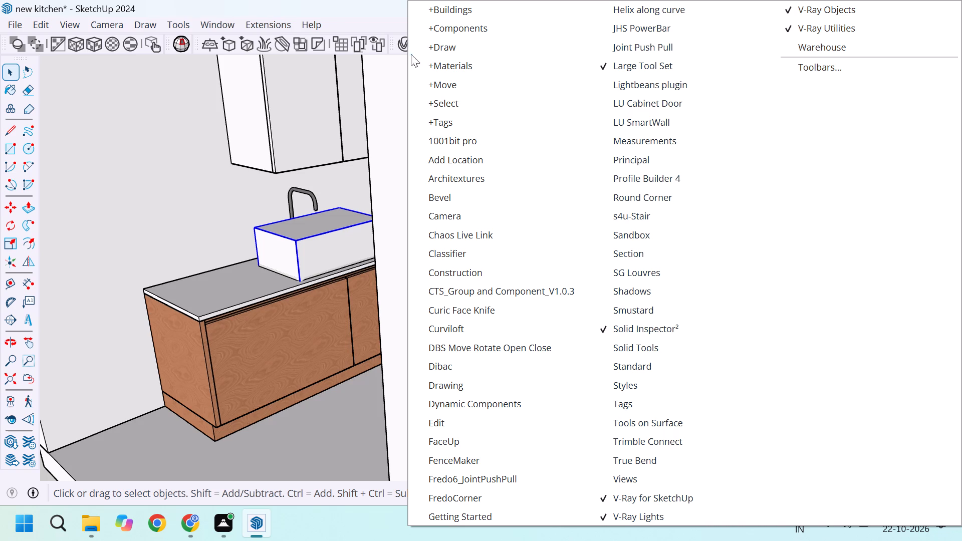
click(655, 345)
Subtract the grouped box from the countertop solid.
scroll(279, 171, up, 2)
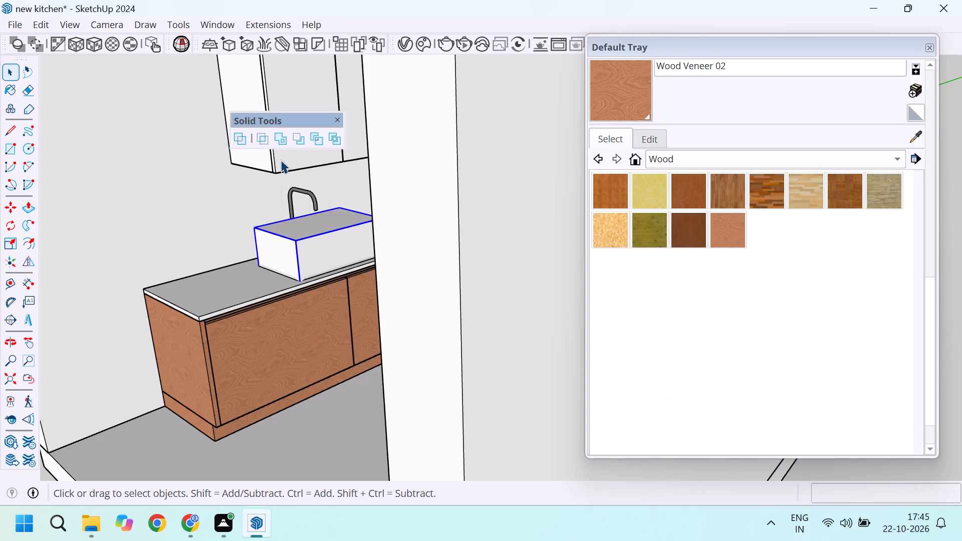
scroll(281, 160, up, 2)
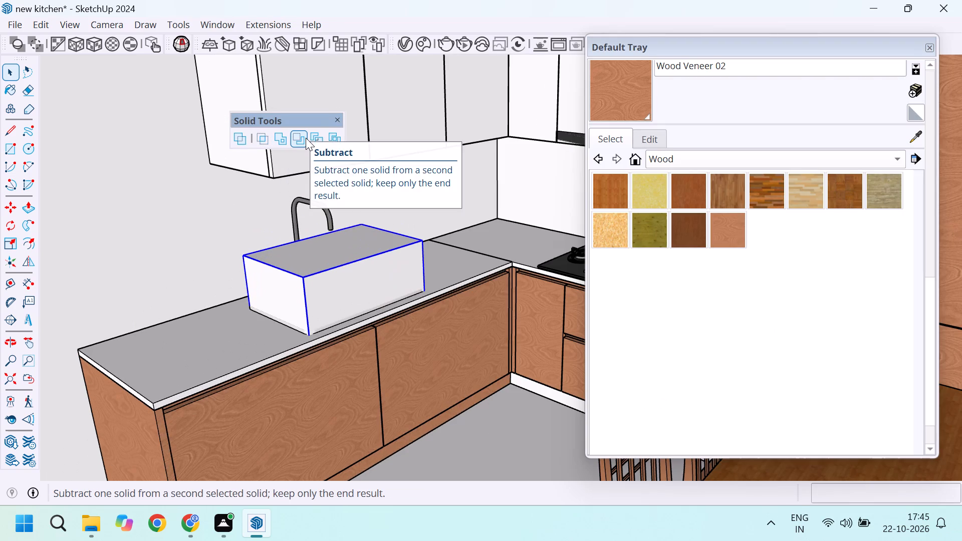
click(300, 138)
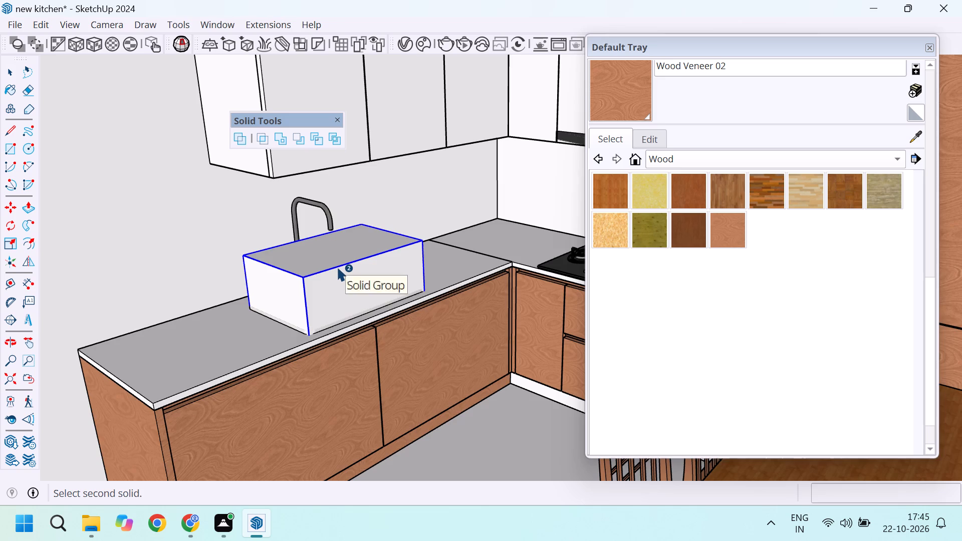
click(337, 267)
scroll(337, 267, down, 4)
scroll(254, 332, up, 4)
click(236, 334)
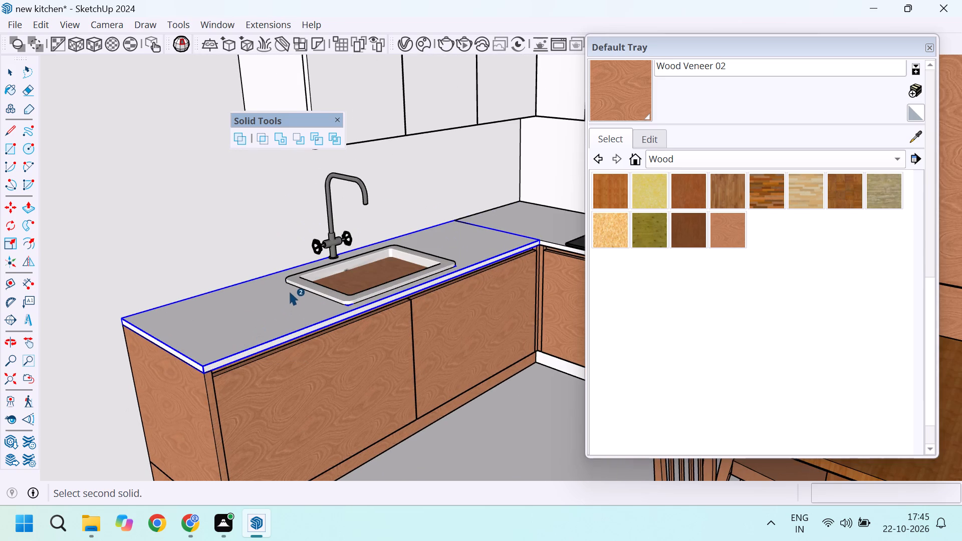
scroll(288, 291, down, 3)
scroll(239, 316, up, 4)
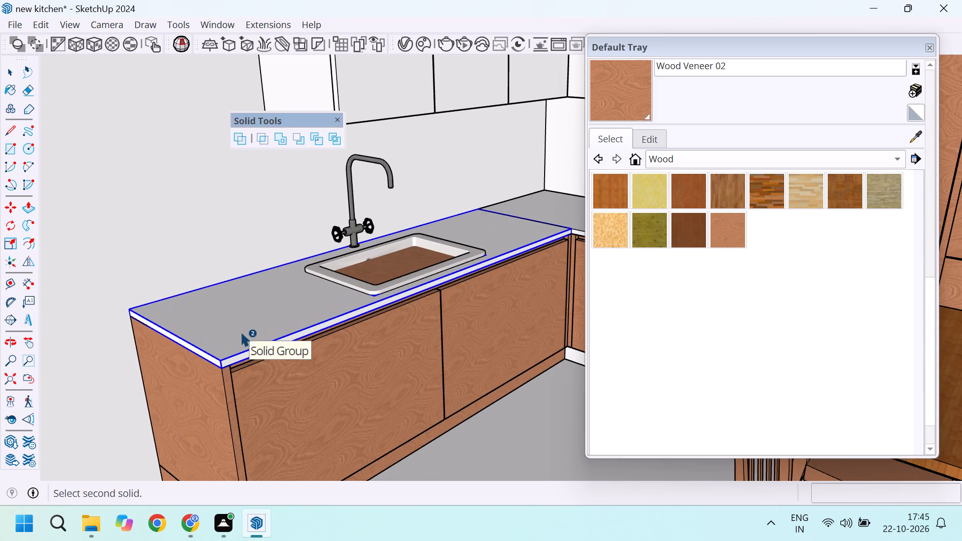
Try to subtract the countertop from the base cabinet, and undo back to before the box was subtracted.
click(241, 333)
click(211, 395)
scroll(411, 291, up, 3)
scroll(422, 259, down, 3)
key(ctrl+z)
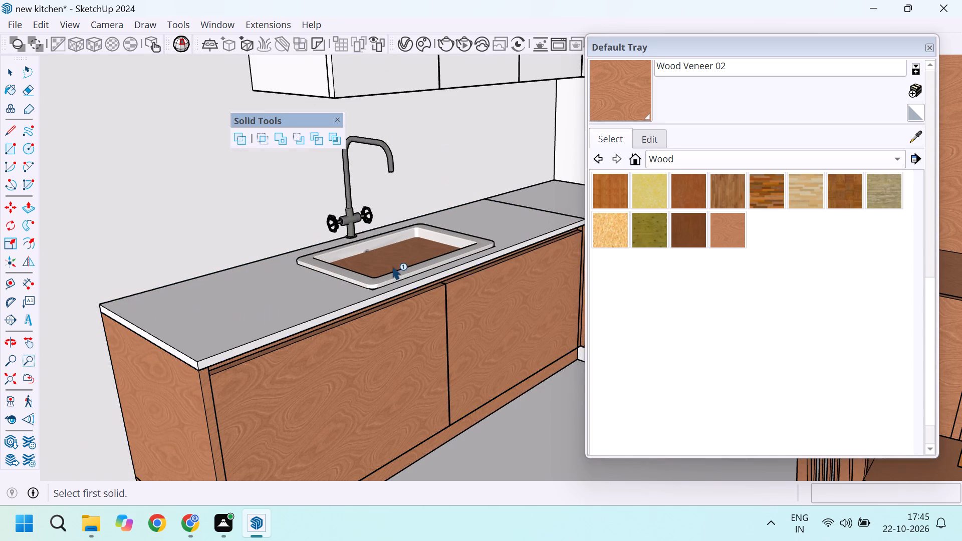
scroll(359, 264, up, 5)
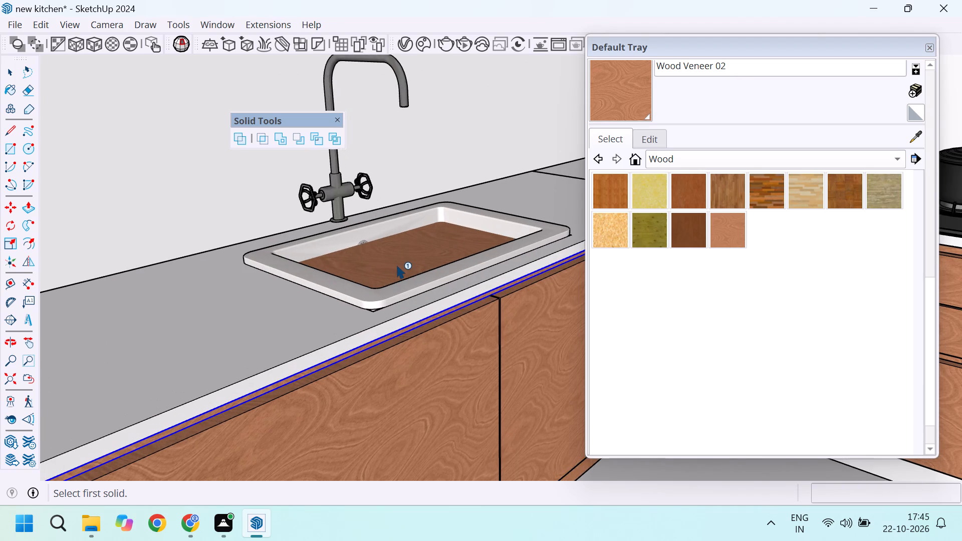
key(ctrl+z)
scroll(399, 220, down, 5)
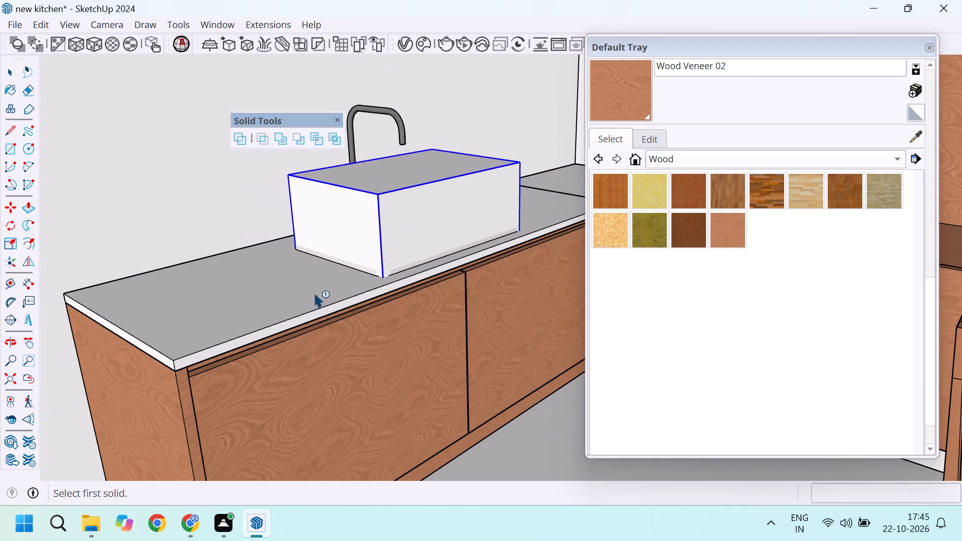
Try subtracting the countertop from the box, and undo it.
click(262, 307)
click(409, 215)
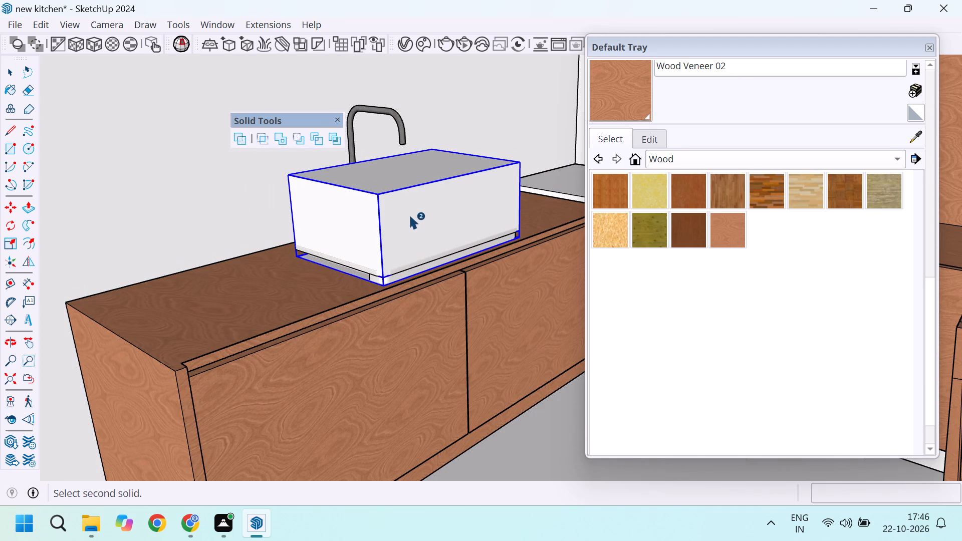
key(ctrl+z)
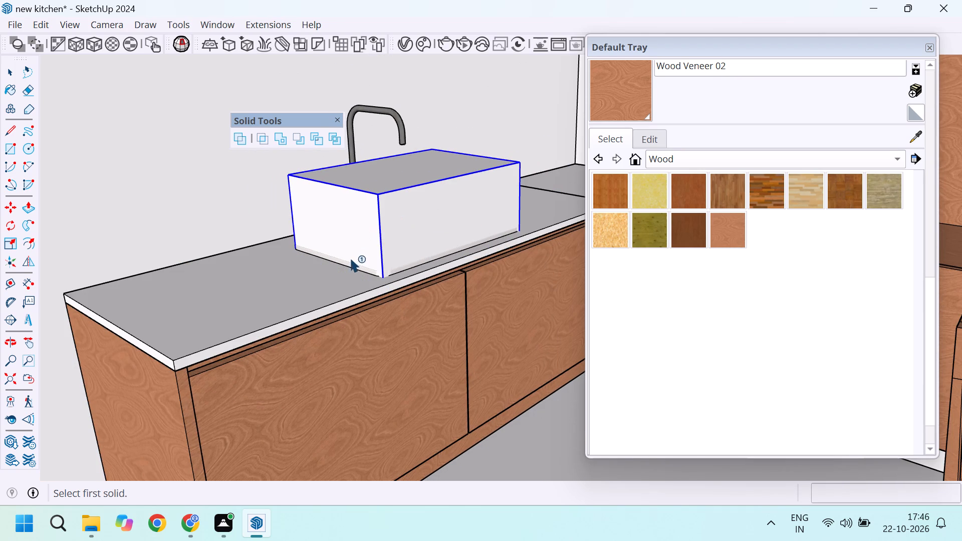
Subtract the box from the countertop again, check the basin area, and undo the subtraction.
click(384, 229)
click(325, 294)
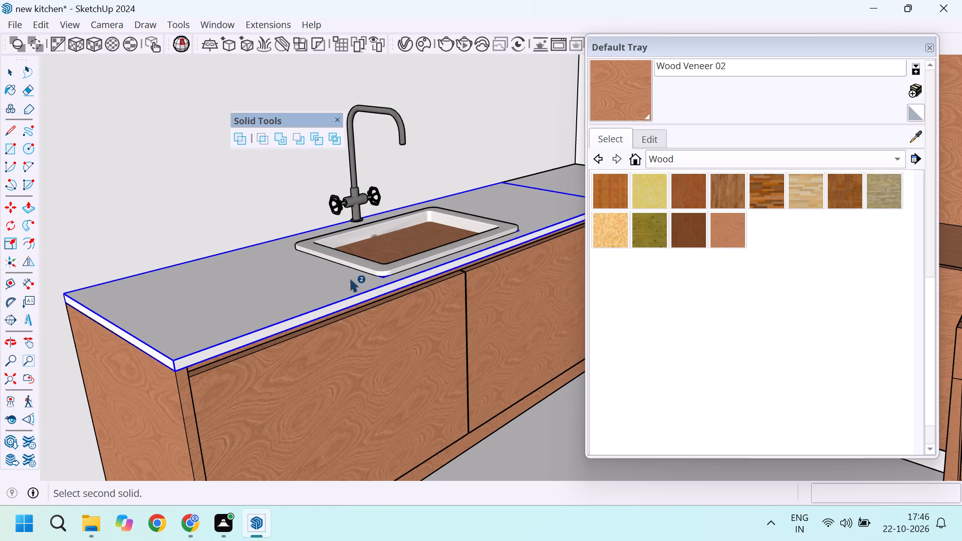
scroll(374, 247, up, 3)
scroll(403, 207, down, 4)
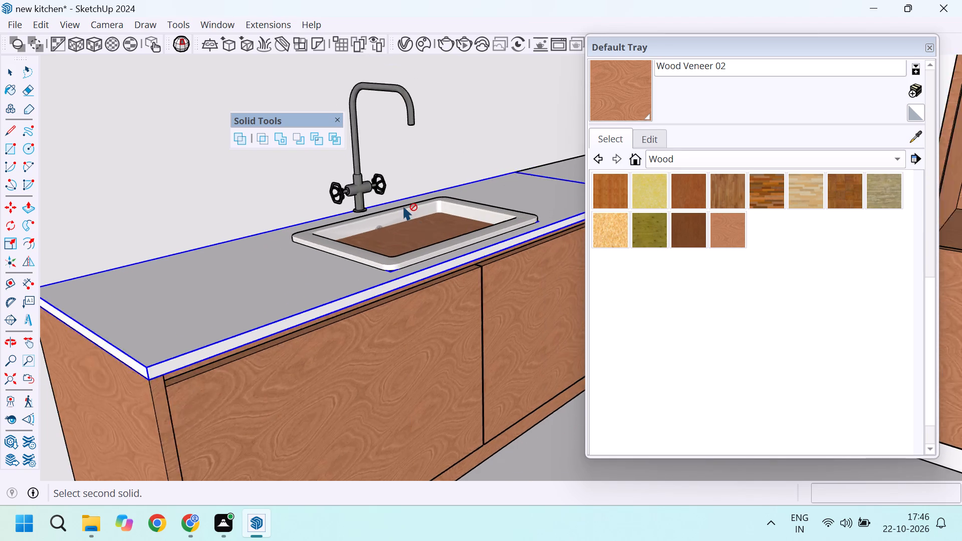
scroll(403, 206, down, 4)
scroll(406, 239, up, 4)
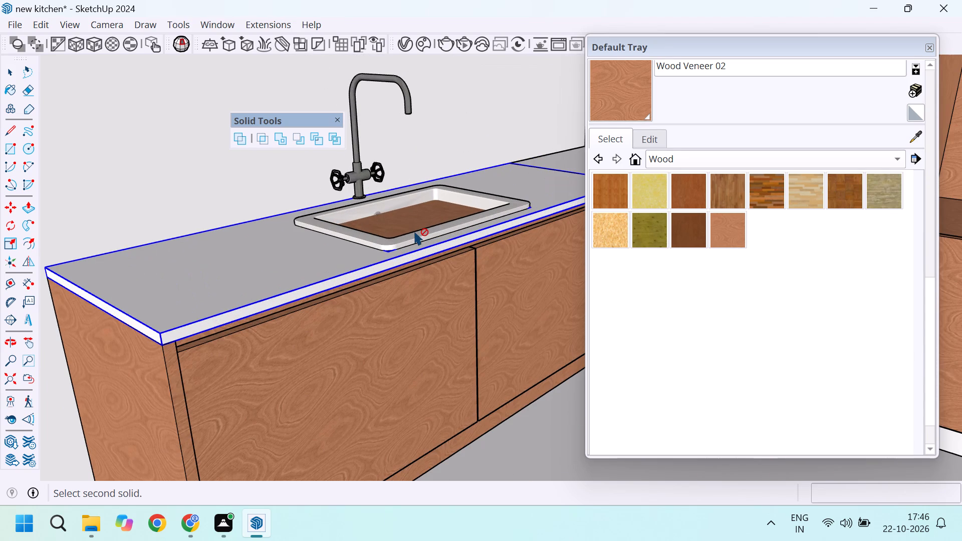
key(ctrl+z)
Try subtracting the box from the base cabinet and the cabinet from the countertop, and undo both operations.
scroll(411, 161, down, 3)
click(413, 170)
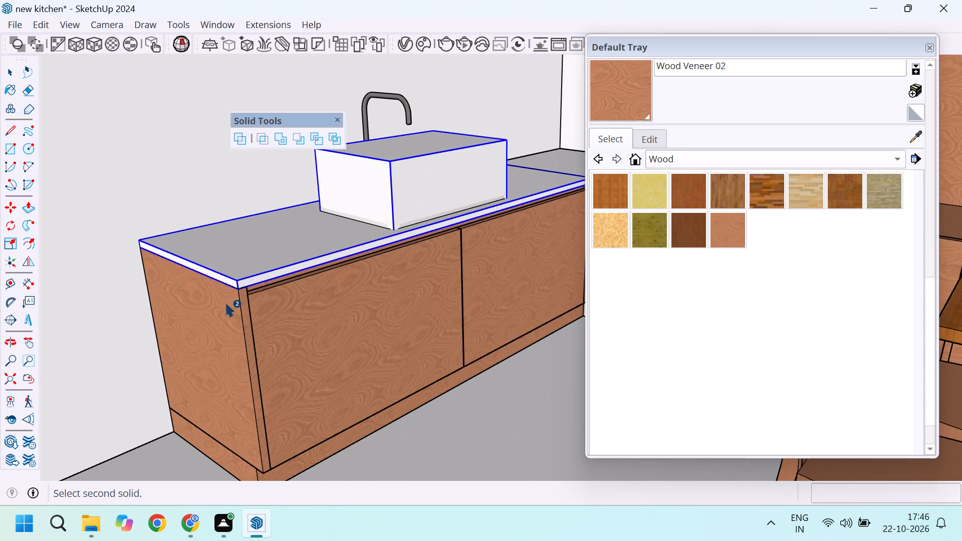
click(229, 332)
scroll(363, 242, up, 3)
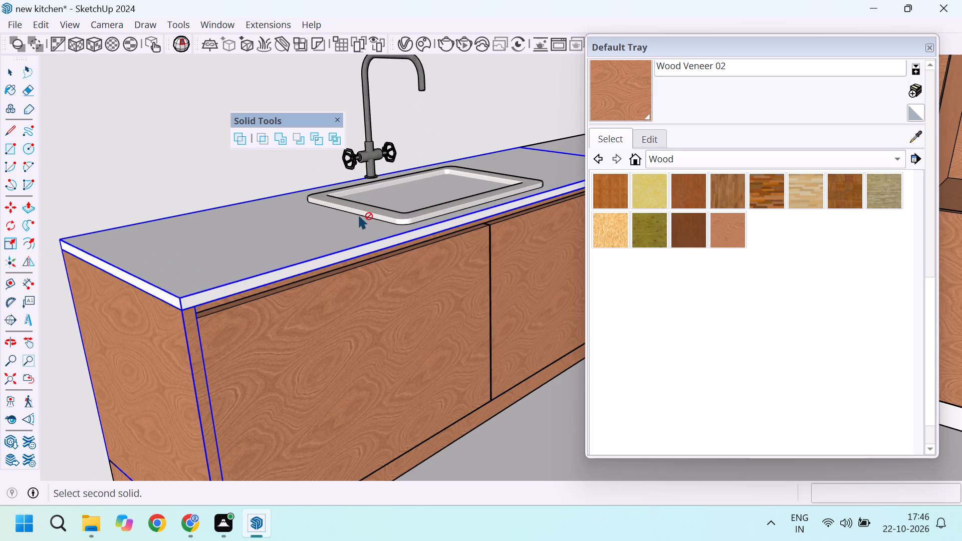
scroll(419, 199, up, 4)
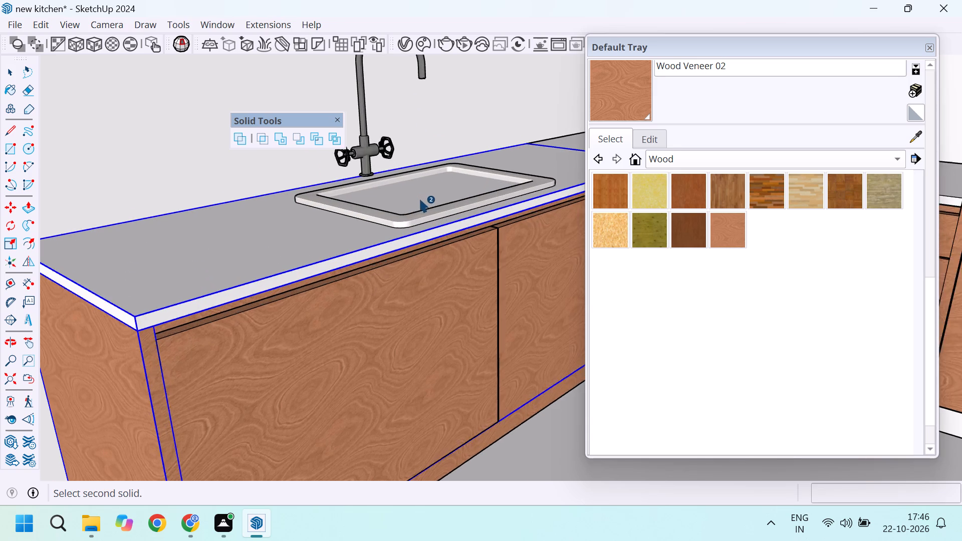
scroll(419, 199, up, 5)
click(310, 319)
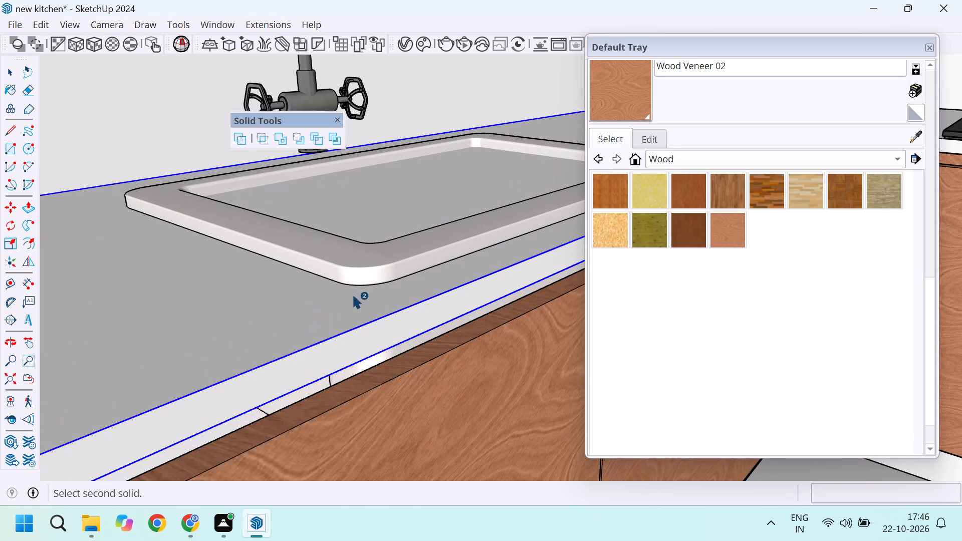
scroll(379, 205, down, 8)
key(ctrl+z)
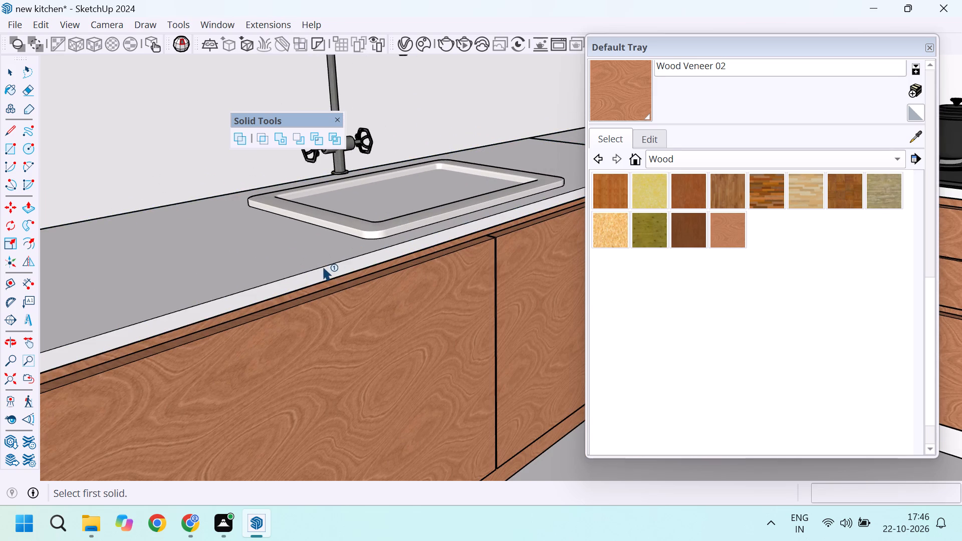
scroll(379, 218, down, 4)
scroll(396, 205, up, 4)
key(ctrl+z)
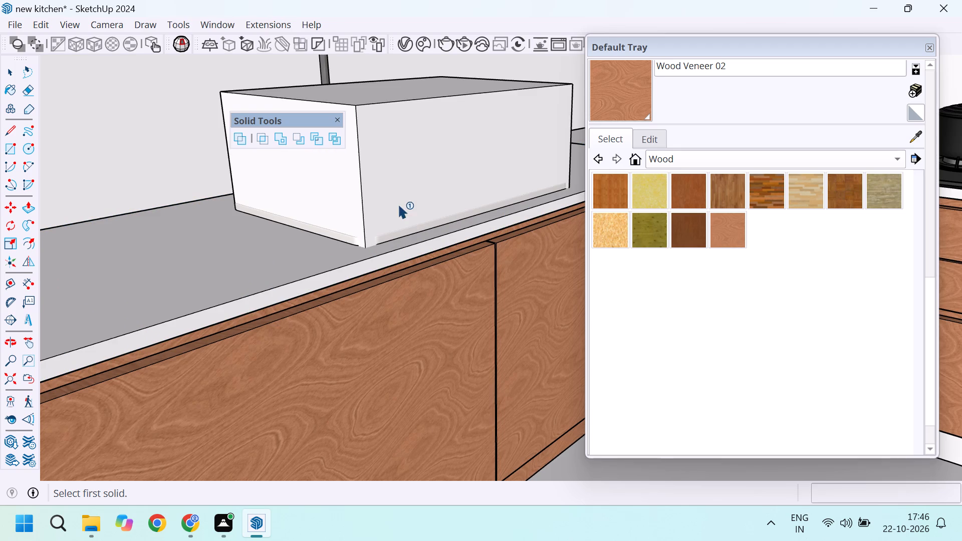
Subtract the box from the base cabinet under the washbasin and check the basin from above.
click(409, 158)
scroll(409, 158, down, 10)
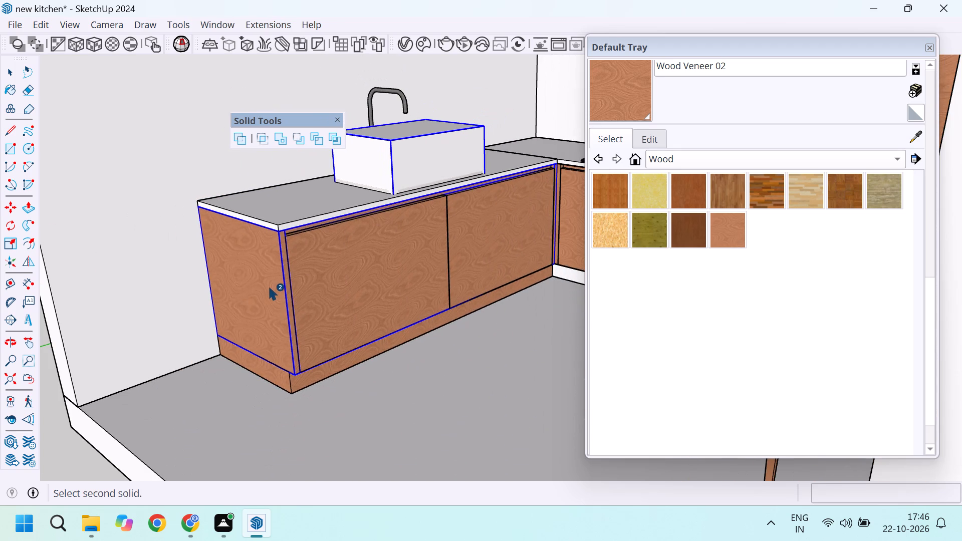
click(269, 287)
scroll(350, 181, up, 4)
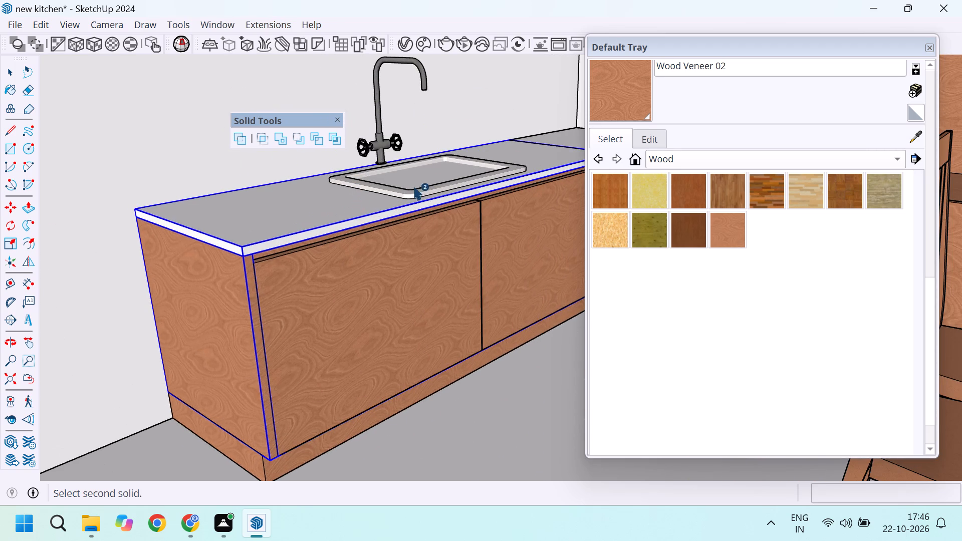
scroll(415, 181, up, 4)
scroll(382, 204, down, 7)
middle_drag(424, 179, 391, 285)
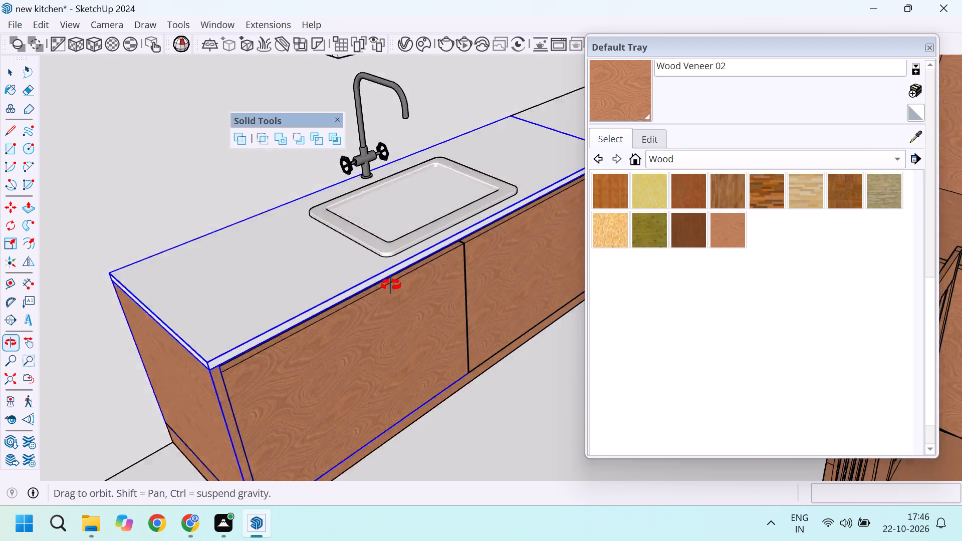
scroll(398, 254, up, 5)
scroll(401, 238, down, 3)
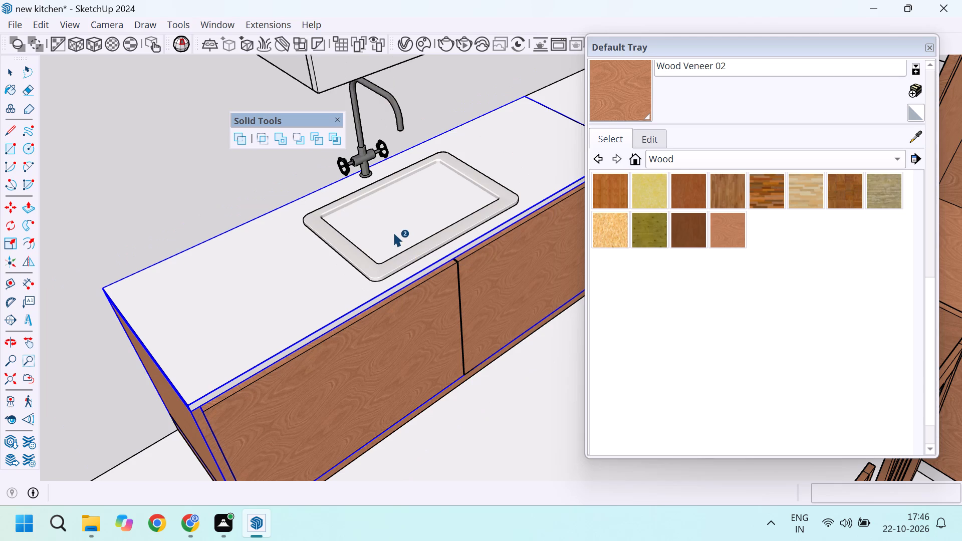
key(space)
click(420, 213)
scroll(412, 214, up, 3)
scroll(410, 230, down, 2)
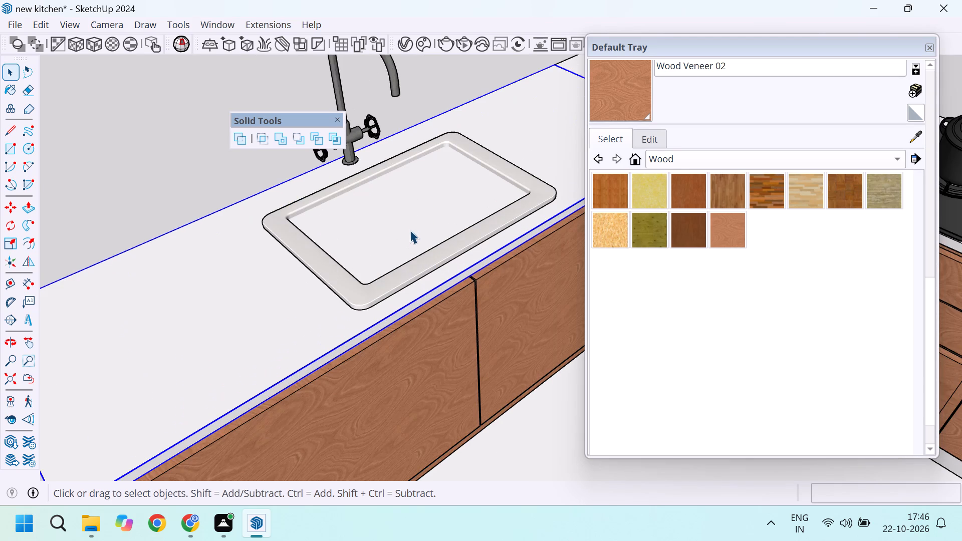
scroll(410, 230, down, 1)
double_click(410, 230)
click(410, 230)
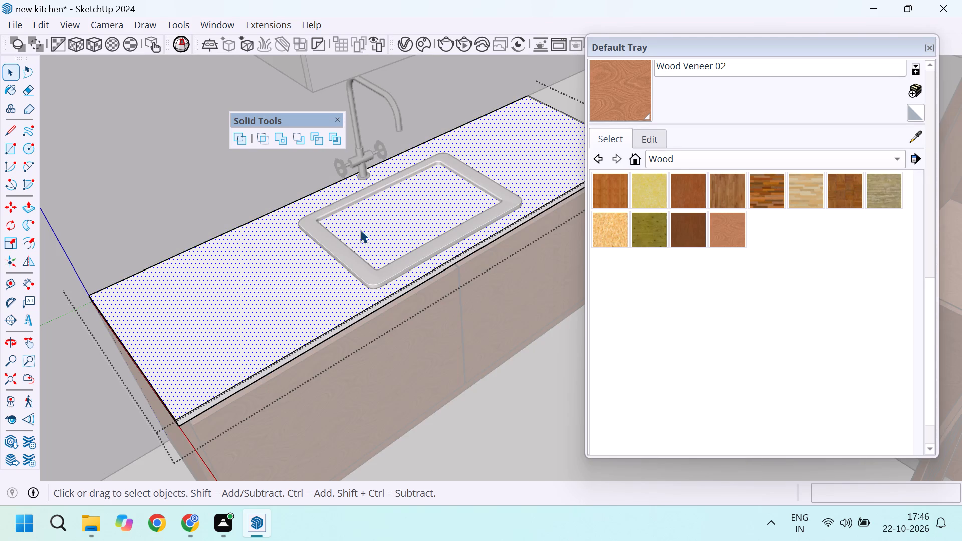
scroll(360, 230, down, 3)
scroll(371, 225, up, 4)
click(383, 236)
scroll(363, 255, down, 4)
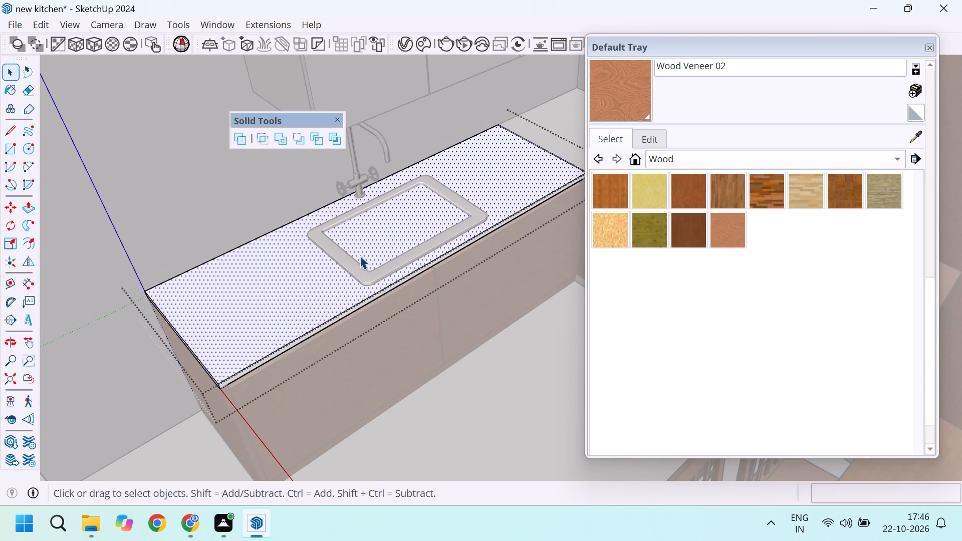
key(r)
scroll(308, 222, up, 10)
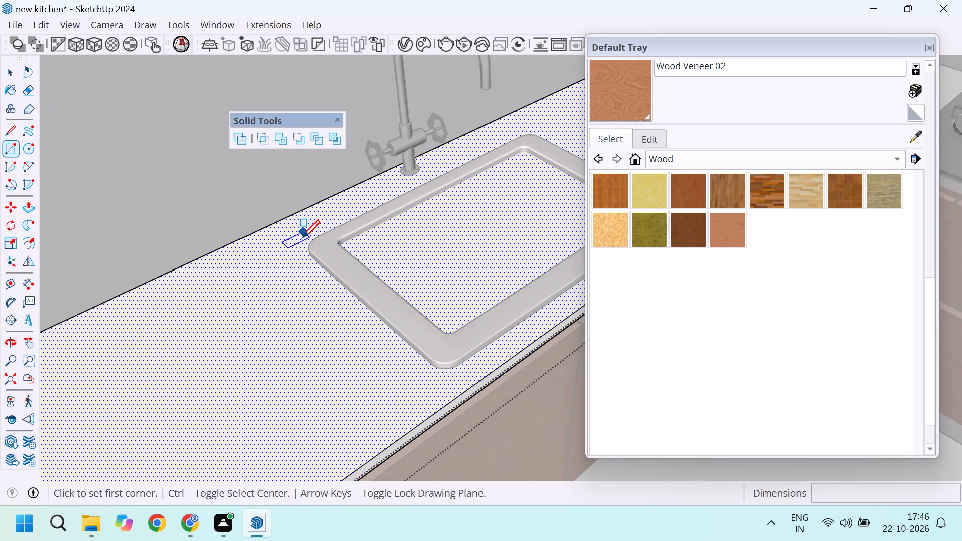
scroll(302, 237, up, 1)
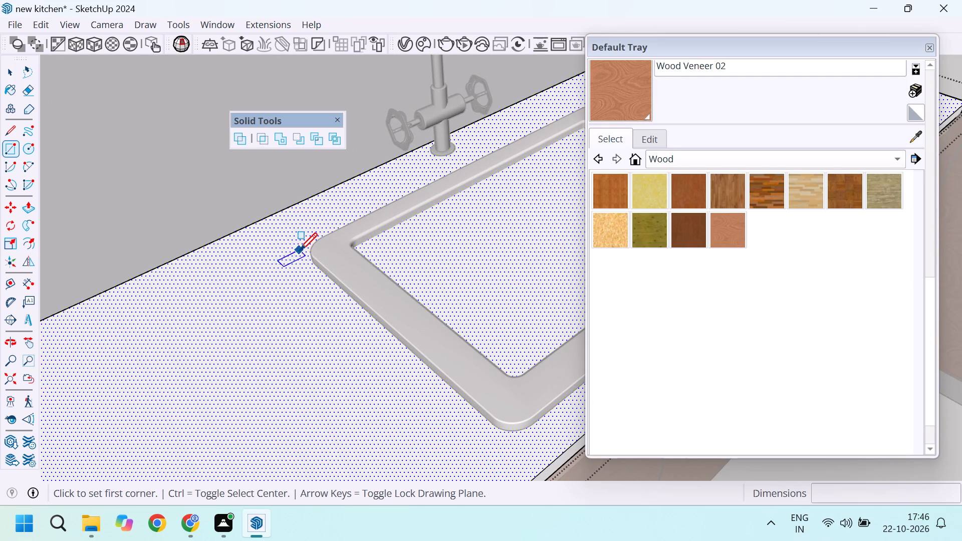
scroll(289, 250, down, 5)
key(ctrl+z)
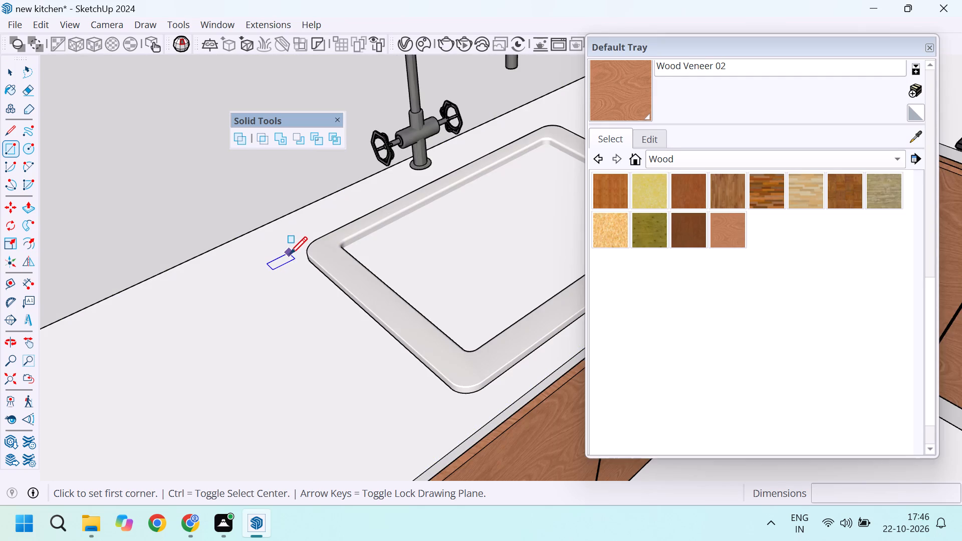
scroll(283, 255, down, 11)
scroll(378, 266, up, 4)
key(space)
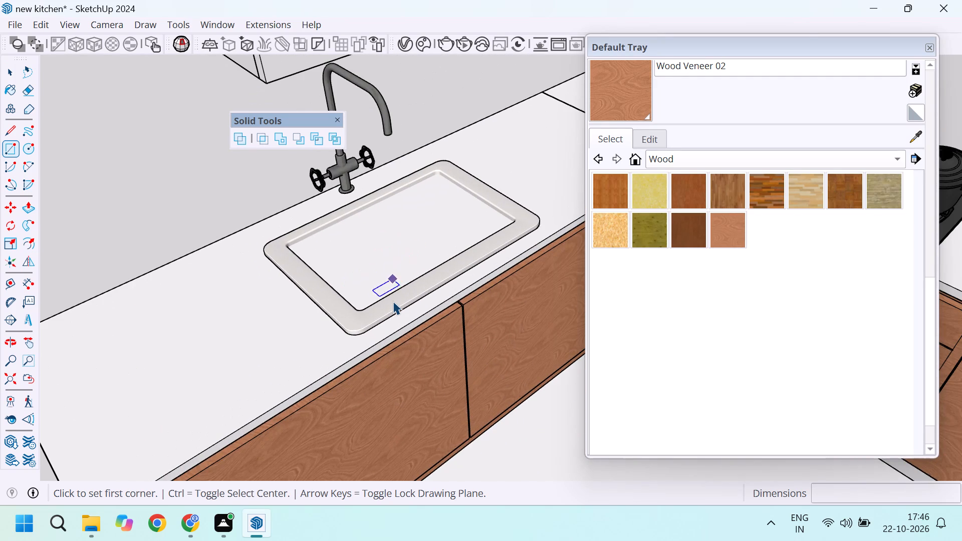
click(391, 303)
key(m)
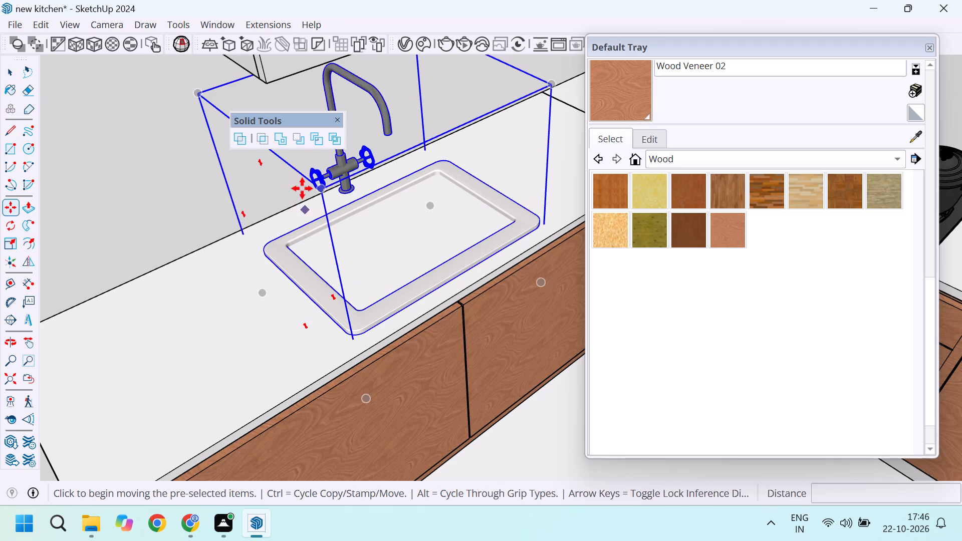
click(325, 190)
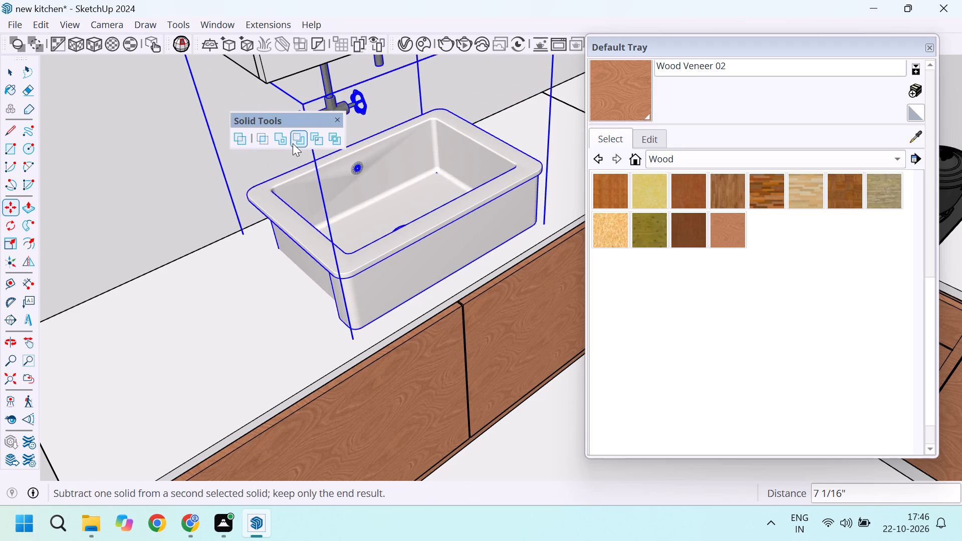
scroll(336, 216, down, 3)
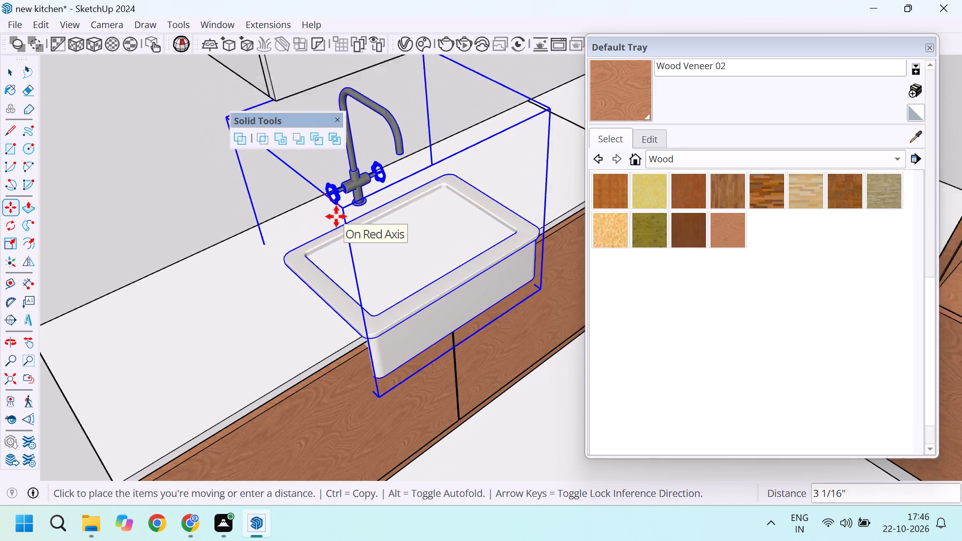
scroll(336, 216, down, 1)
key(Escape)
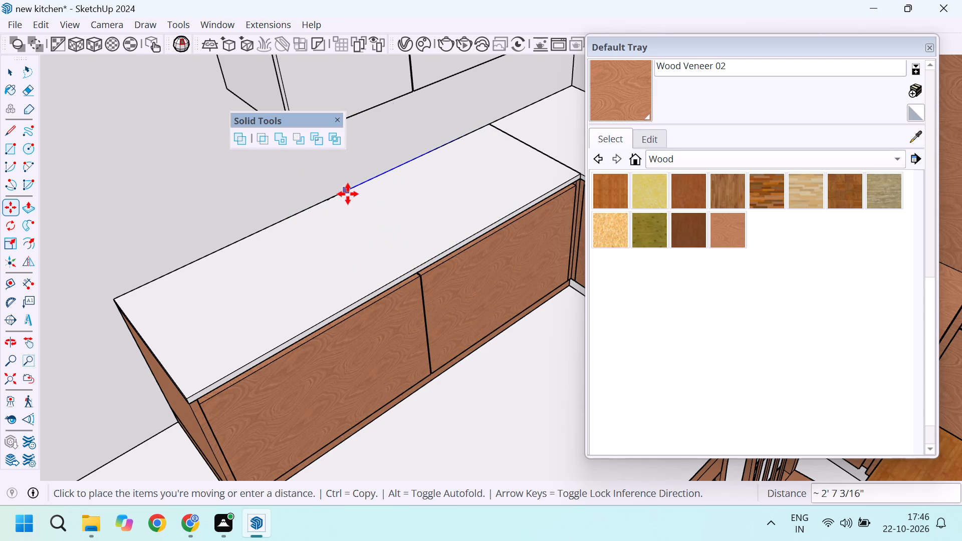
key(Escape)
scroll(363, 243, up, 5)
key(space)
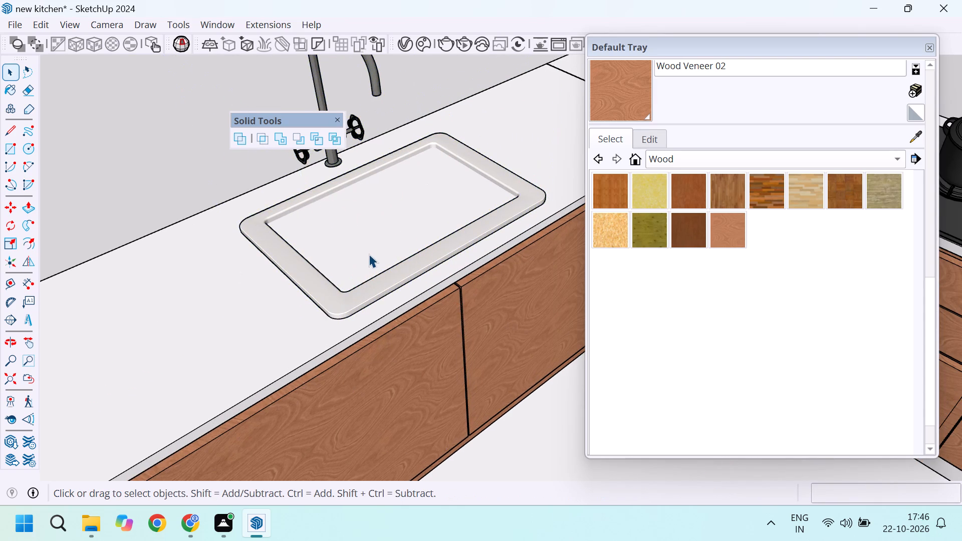
Undo the subtraction of the box from the base cabinet under the washbasin.
scroll(369, 254, down, 4)
scroll(398, 239, up, 3)
click(399, 239)
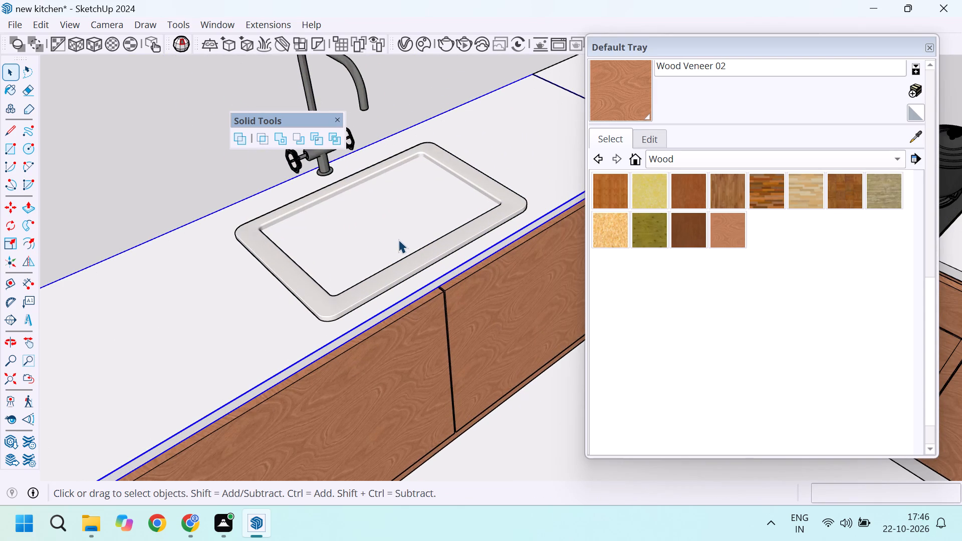
scroll(398, 239, down, 4)
scroll(347, 274, down, 2)
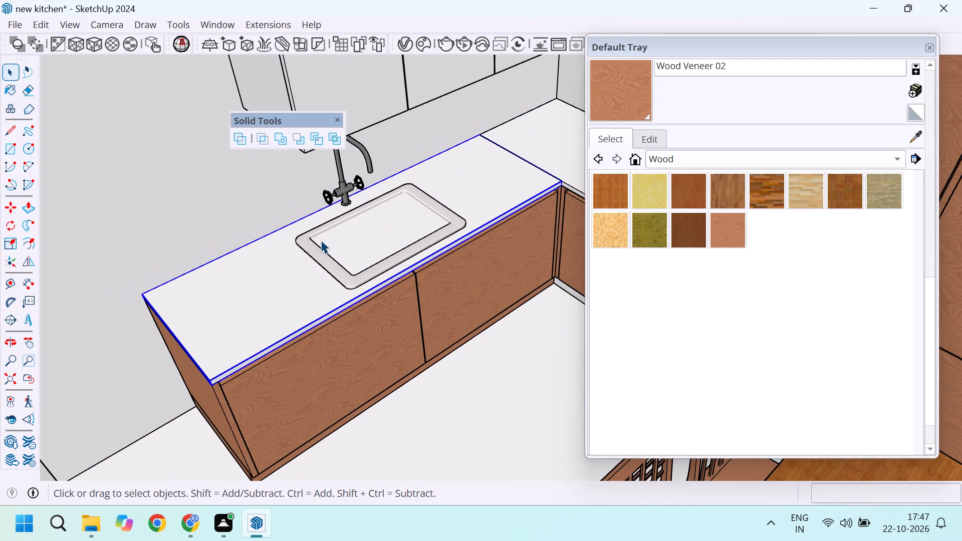
key(ctrl+z)
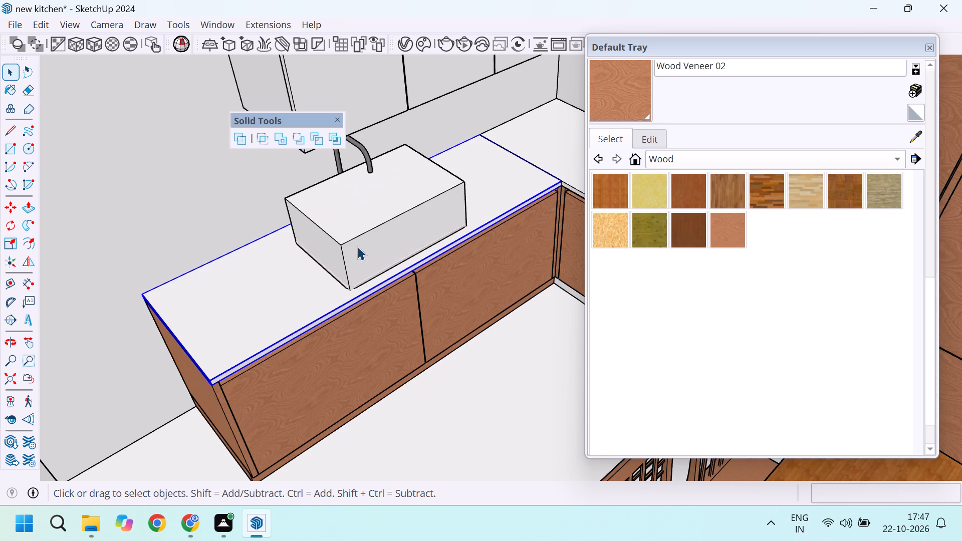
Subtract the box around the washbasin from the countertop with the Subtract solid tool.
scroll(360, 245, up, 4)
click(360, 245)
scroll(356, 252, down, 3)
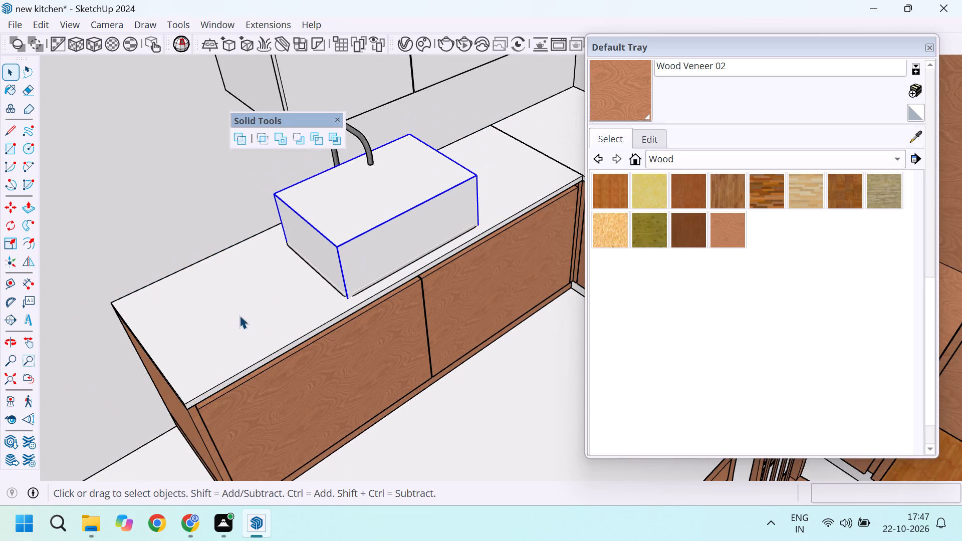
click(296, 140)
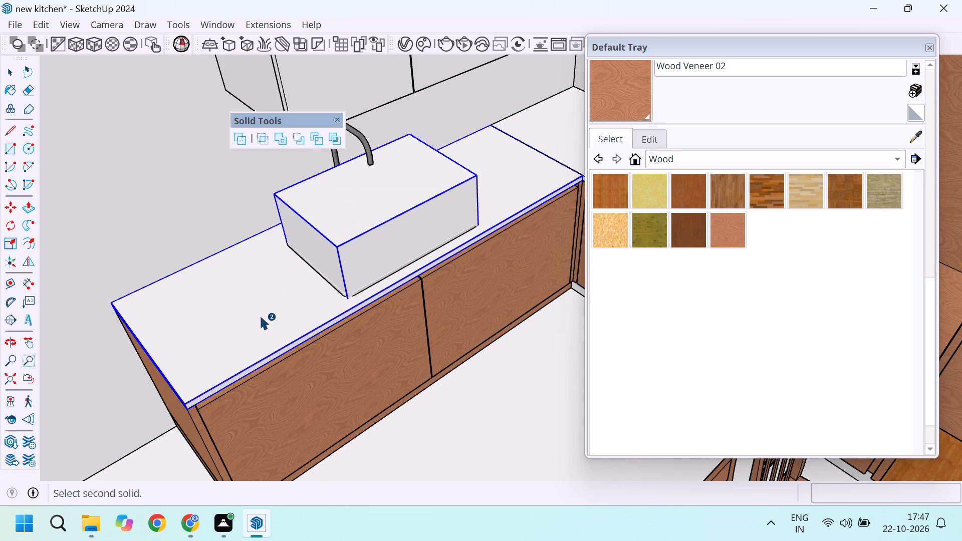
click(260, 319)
Examine the washbasin opening, its rim corners and the base cabinet below from several angles and distances.
scroll(436, 278, up, 4)
scroll(370, 245, up, 2)
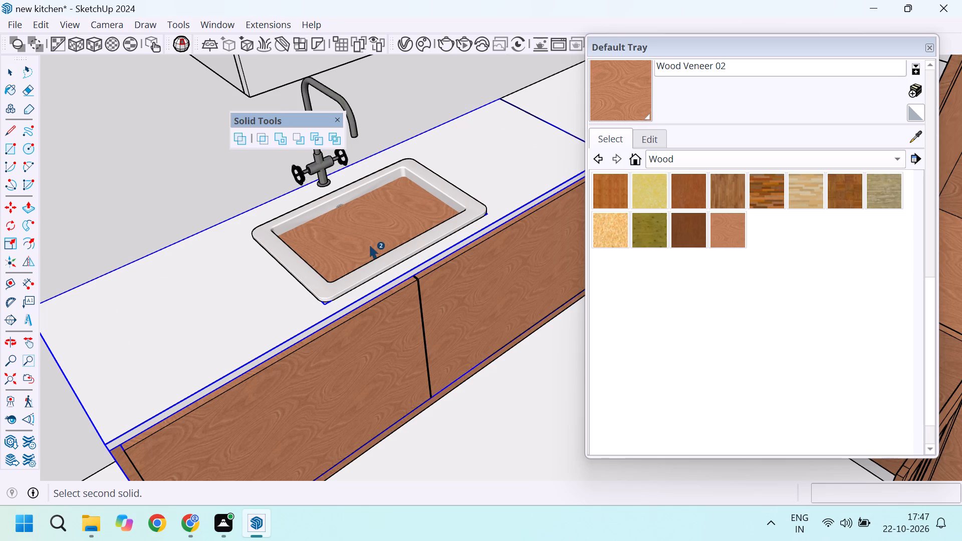
scroll(369, 245, up, 1)
middle_drag(300, 313, 345, 264)
scroll(396, 227, up, 5)
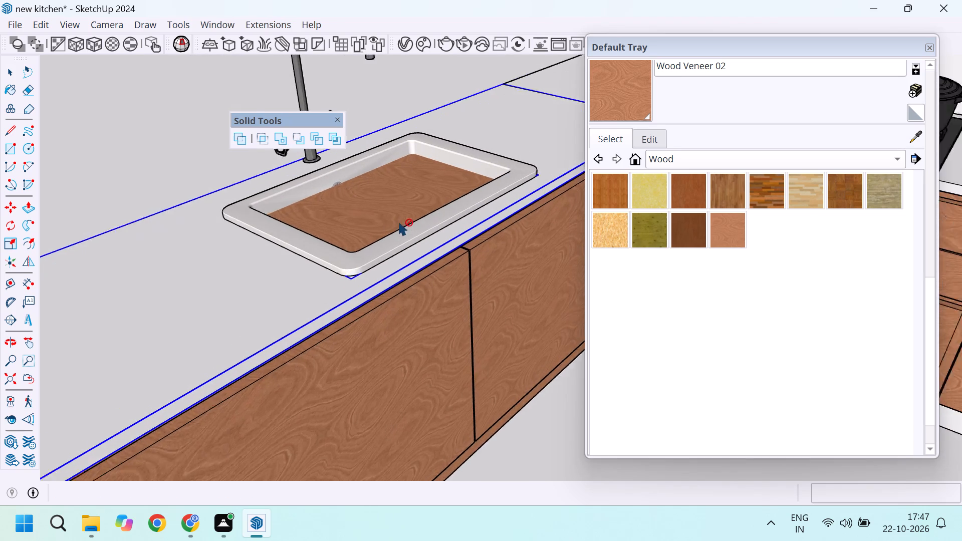
scroll(395, 209, up, 4)
scroll(401, 209, down, 8)
scroll(401, 212, up, 3)
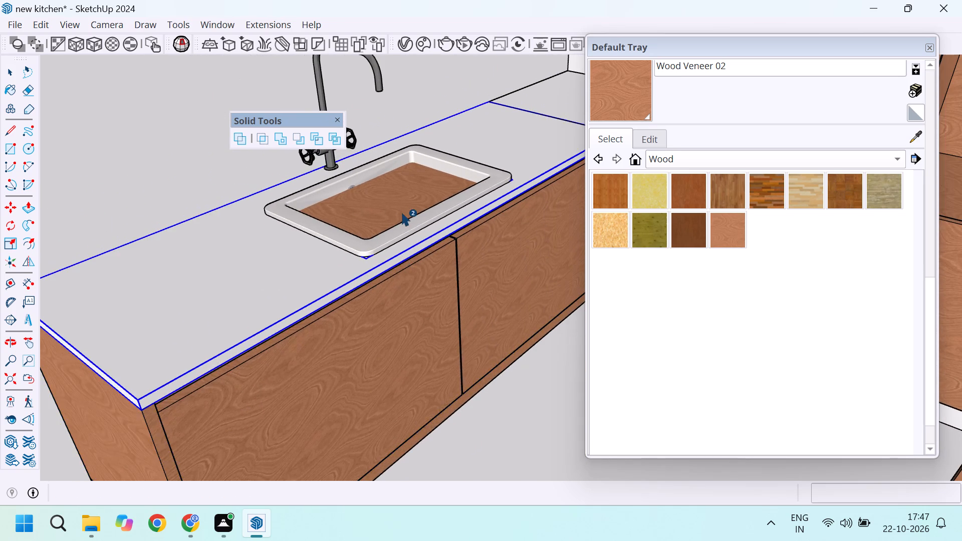
scroll(401, 212, up, 5)
scroll(405, 218, down, 13)
scroll(207, 308, up, 2)
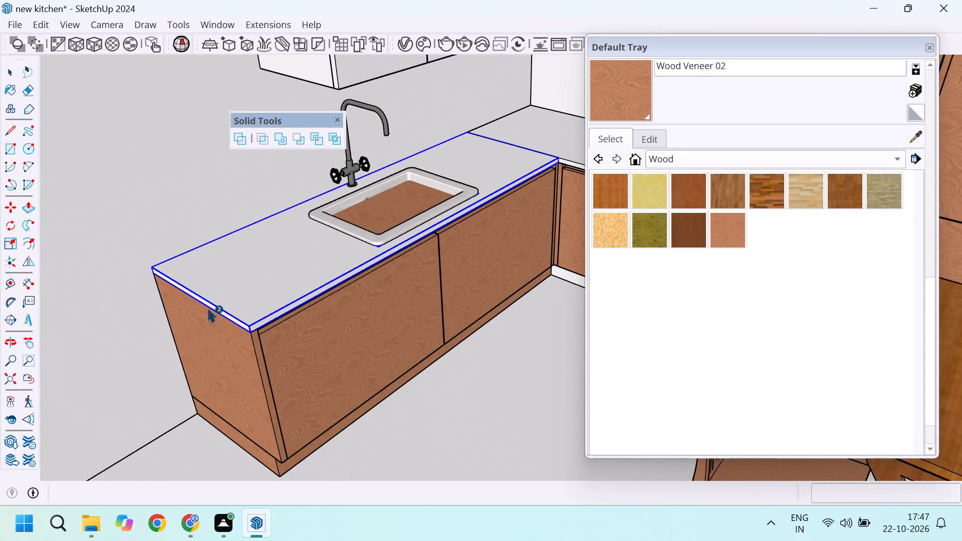
scroll(207, 309, up, 6)
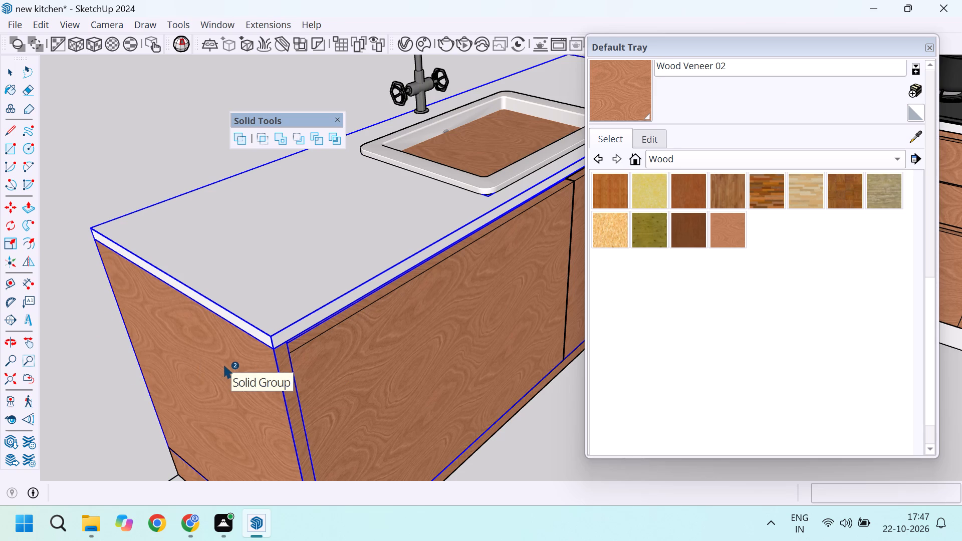
key(space)
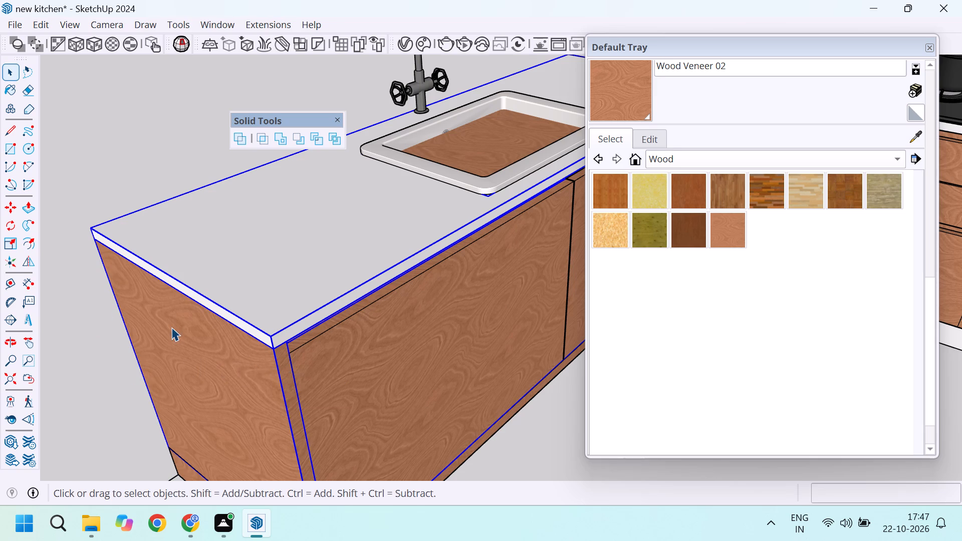
scroll(171, 327, down, 7)
scroll(305, 218, up, 8)
scroll(361, 225, down, 8)
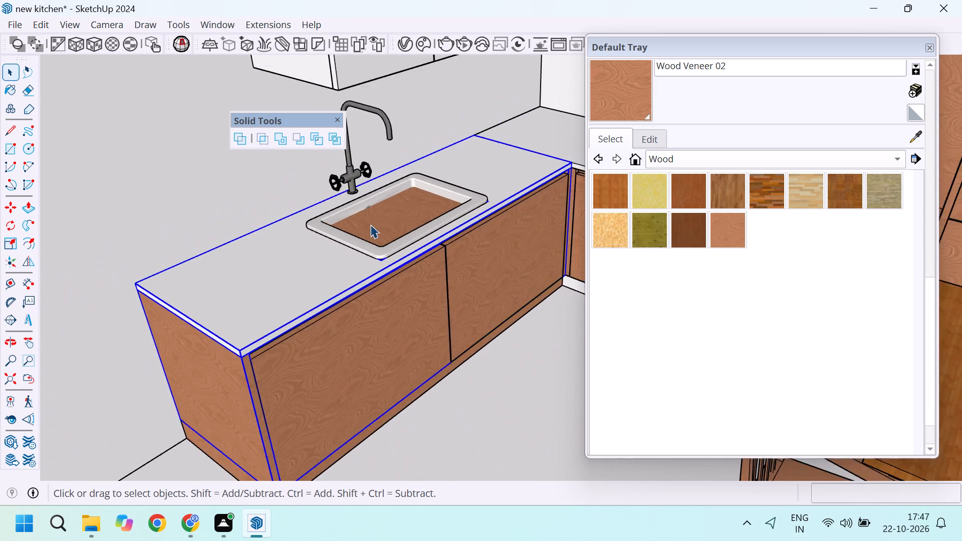
scroll(399, 216, up, 7)
scroll(357, 293, up, 8)
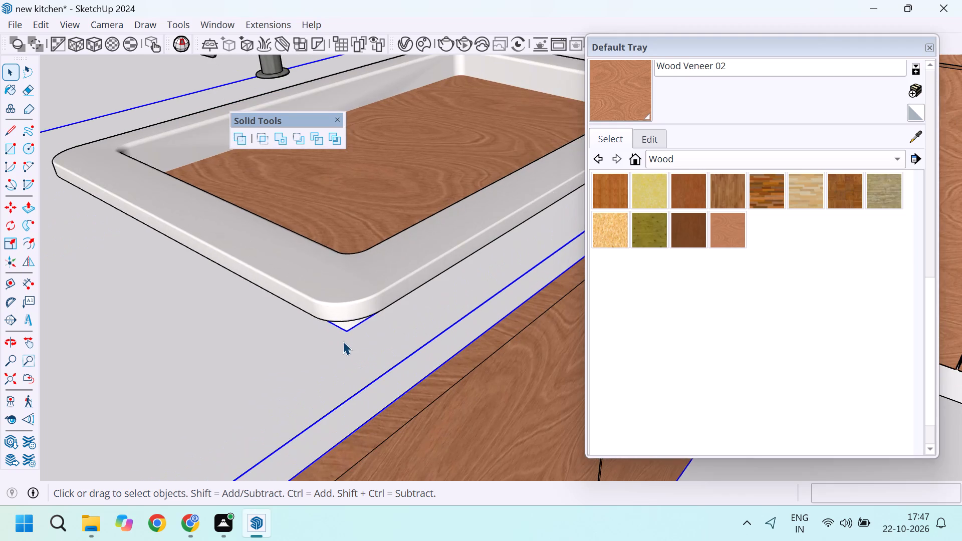
middle_drag(355, 311, 330, 362)
scroll(330, 363, down, 4)
scroll(360, 274, down, 10)
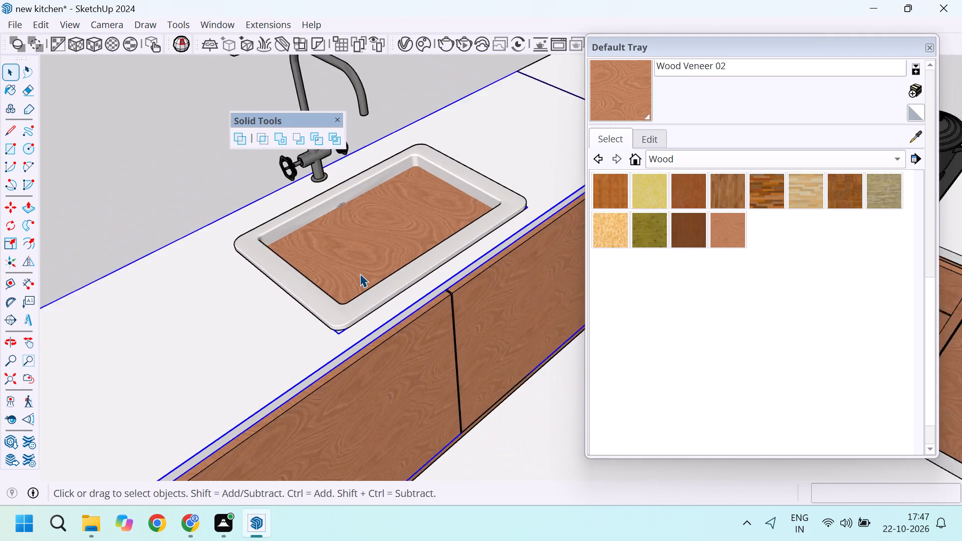
scroll(360, 273, down, 4)
scroll(354, 279, up, 4)
scroll(398, 251, down, 4)
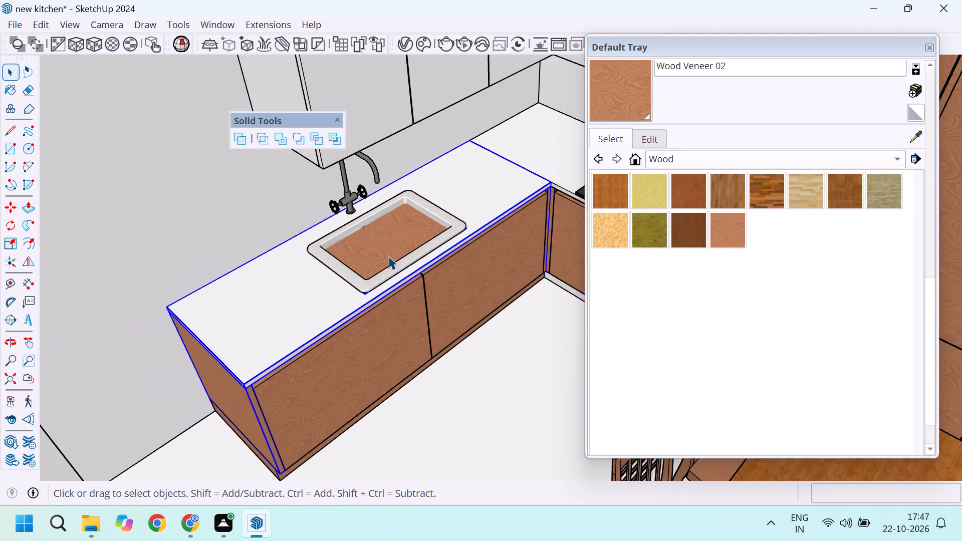
scroll(384, 253, up, 4)
scroll(384, 253, down, 6)
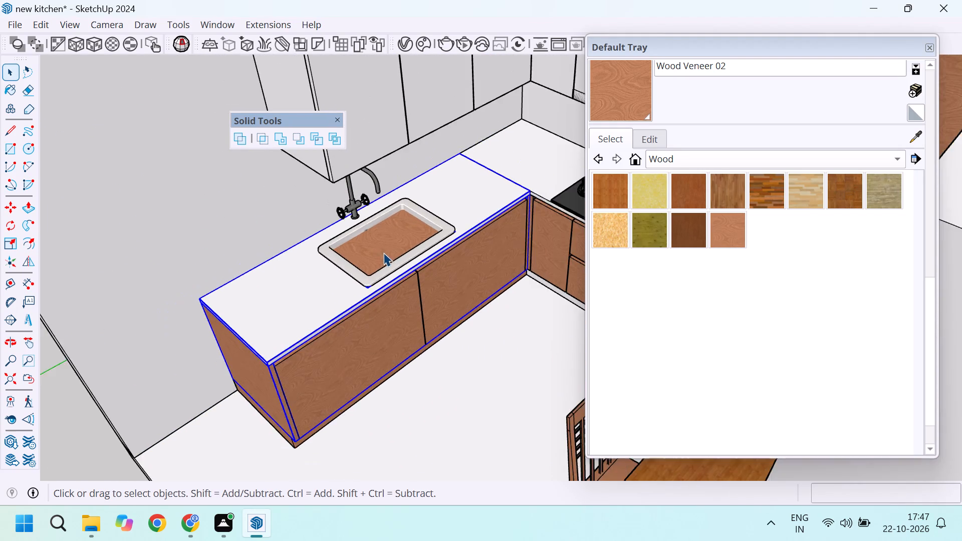
scroll(382, 242, up, 7)
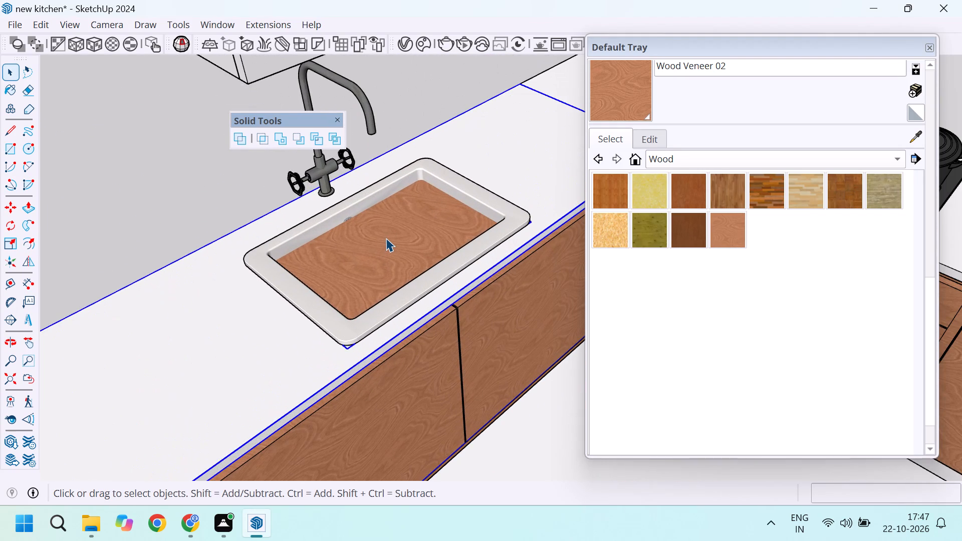
scroll(386, 238, down, 2)
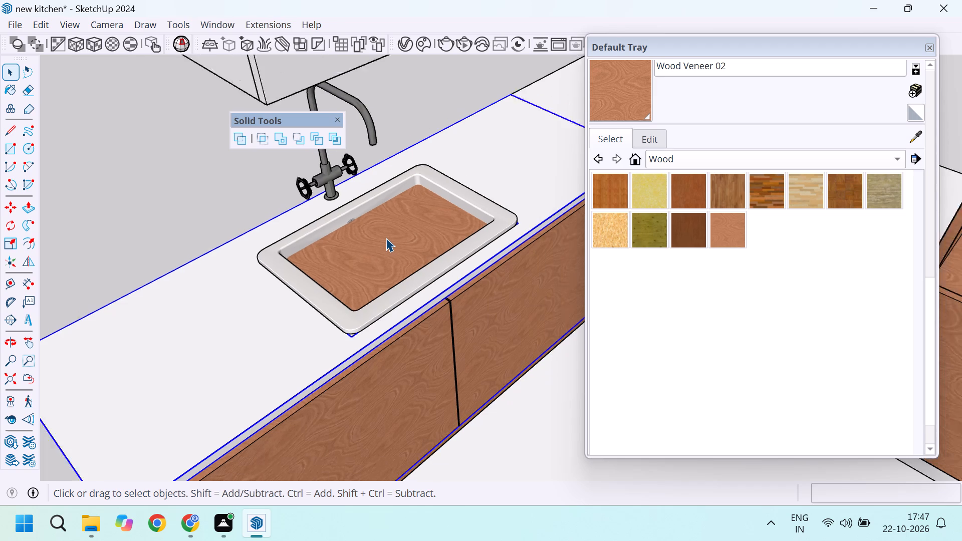
scroll(386, 238, down, 5)
scroll(254, 358, up, 4)
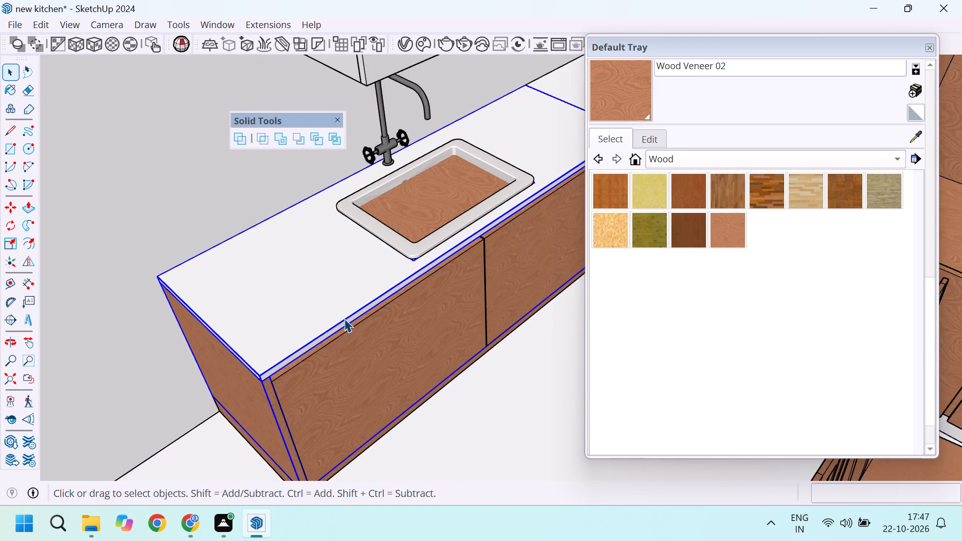
scroll(376, 281, down, 4)
scroll(329, 291, up, 4)
scroll(339, 304, down, 5)
scroll(284, 337, up, 1)
middle_drag(284, 338, 334, 305)
scroll(333, 307, down, 4)
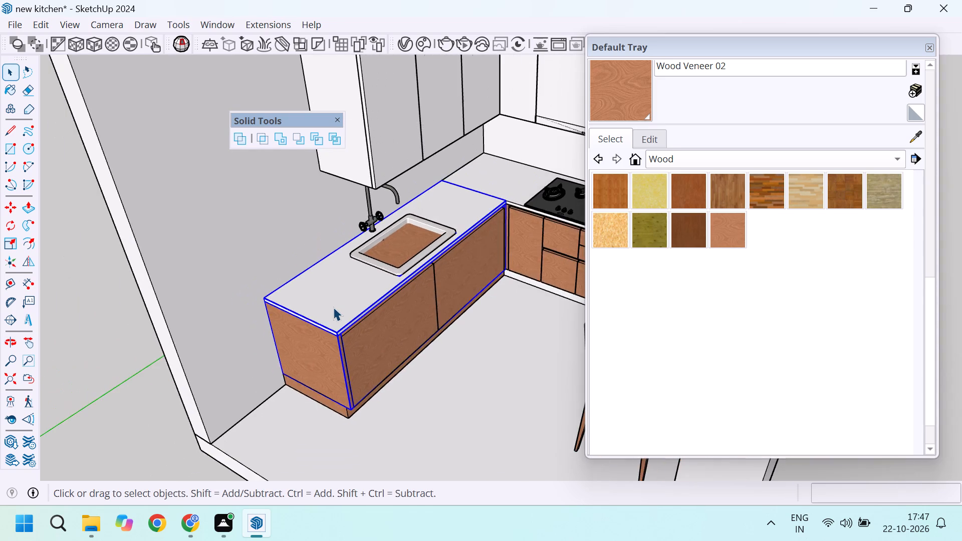
scroll(333, 307, up, 8)
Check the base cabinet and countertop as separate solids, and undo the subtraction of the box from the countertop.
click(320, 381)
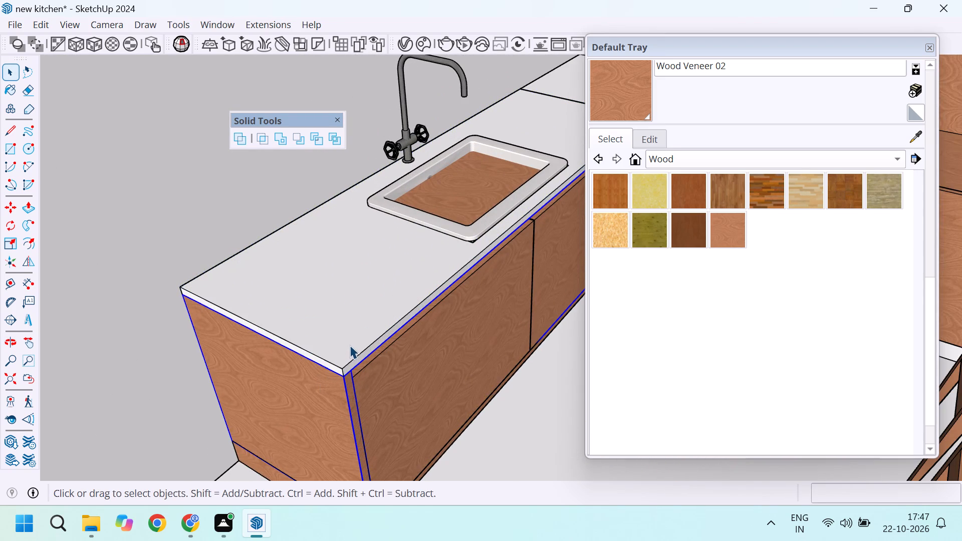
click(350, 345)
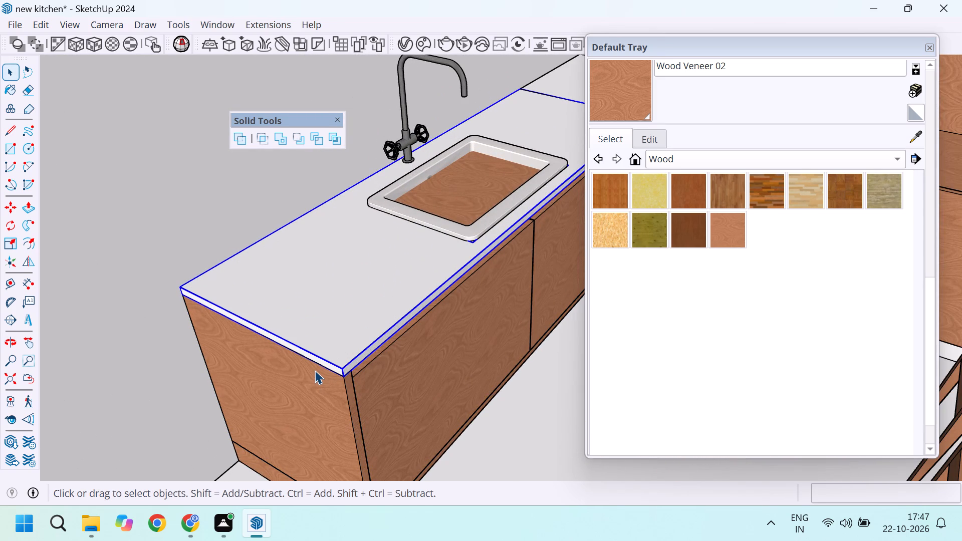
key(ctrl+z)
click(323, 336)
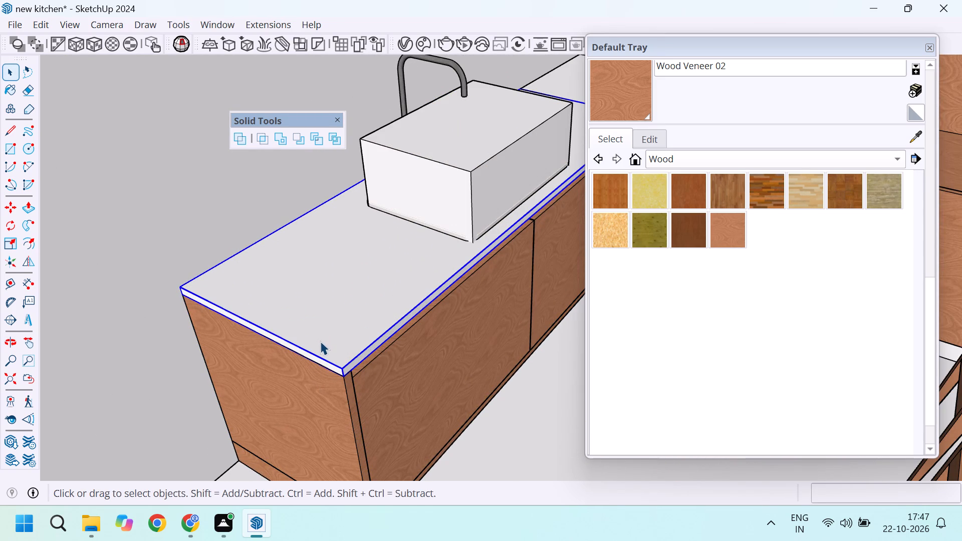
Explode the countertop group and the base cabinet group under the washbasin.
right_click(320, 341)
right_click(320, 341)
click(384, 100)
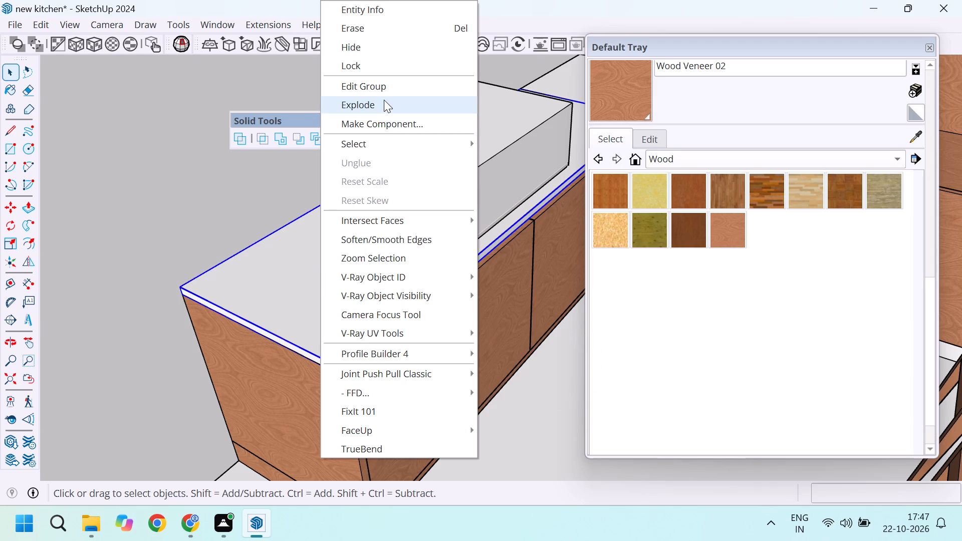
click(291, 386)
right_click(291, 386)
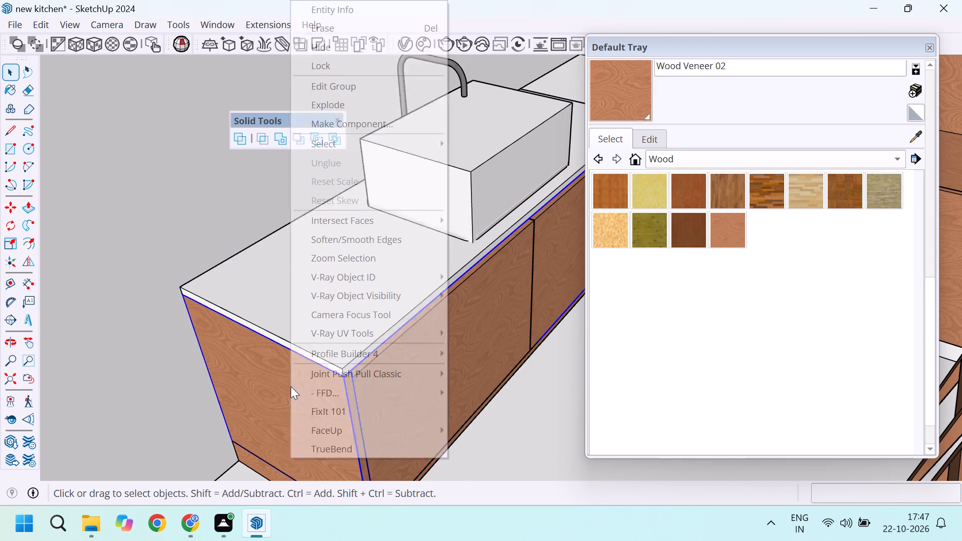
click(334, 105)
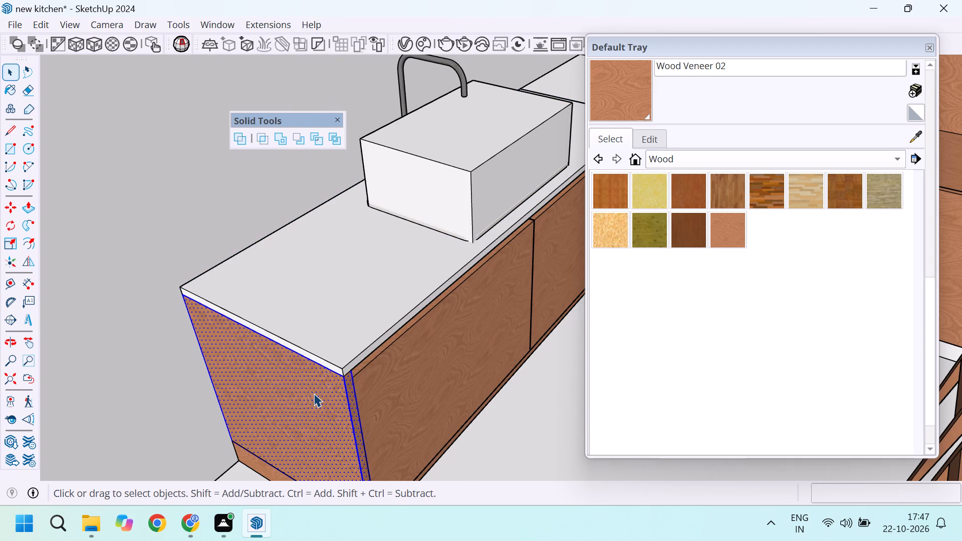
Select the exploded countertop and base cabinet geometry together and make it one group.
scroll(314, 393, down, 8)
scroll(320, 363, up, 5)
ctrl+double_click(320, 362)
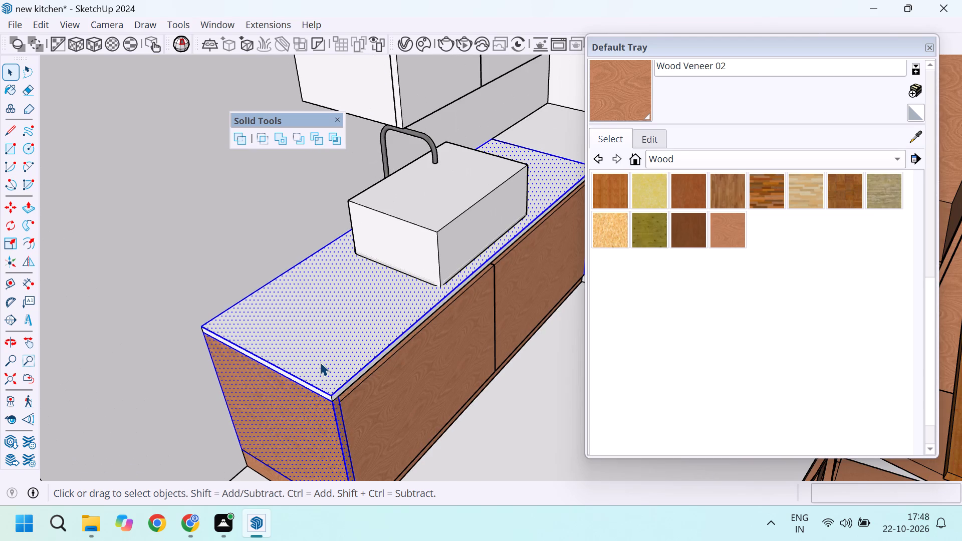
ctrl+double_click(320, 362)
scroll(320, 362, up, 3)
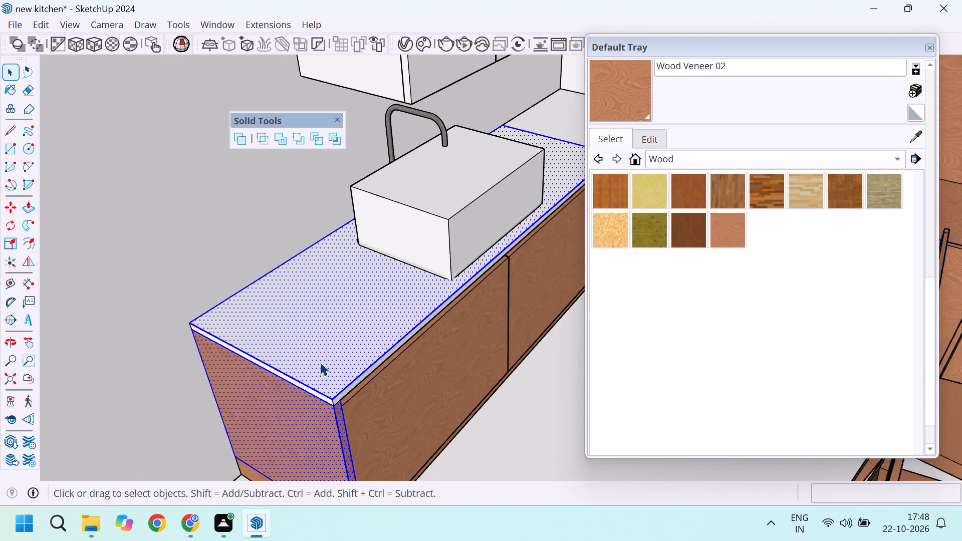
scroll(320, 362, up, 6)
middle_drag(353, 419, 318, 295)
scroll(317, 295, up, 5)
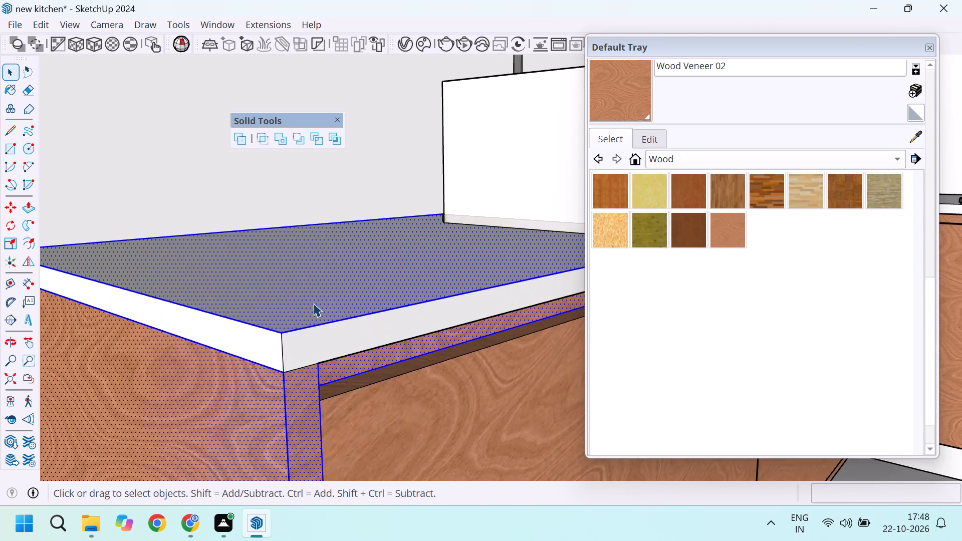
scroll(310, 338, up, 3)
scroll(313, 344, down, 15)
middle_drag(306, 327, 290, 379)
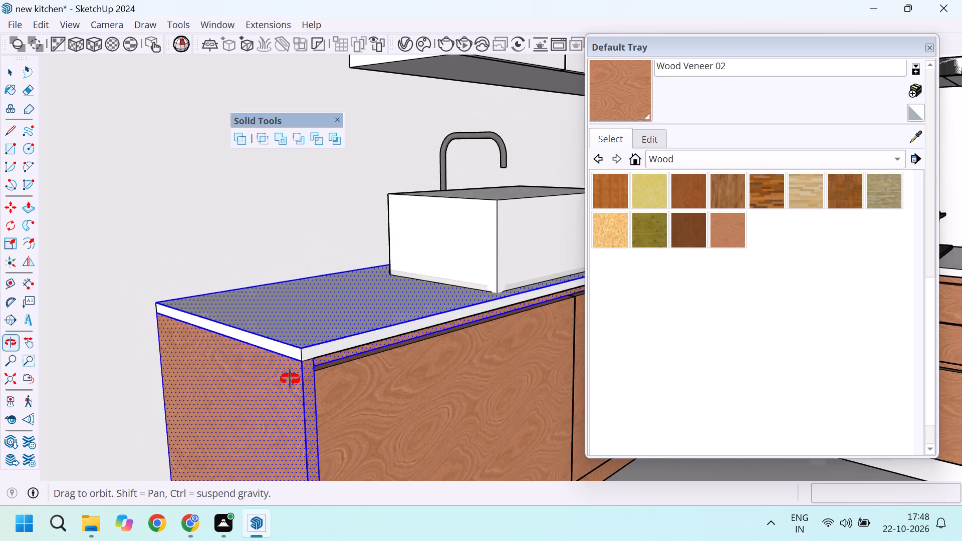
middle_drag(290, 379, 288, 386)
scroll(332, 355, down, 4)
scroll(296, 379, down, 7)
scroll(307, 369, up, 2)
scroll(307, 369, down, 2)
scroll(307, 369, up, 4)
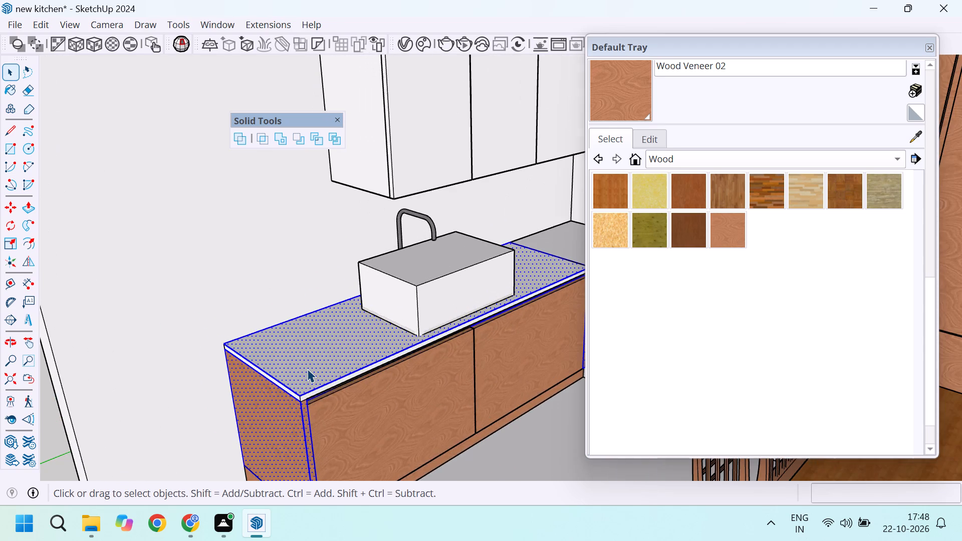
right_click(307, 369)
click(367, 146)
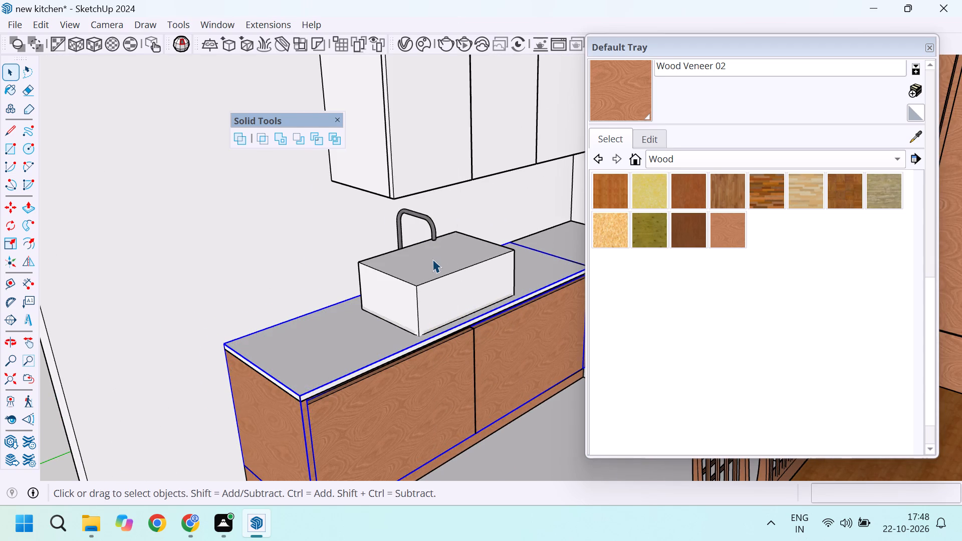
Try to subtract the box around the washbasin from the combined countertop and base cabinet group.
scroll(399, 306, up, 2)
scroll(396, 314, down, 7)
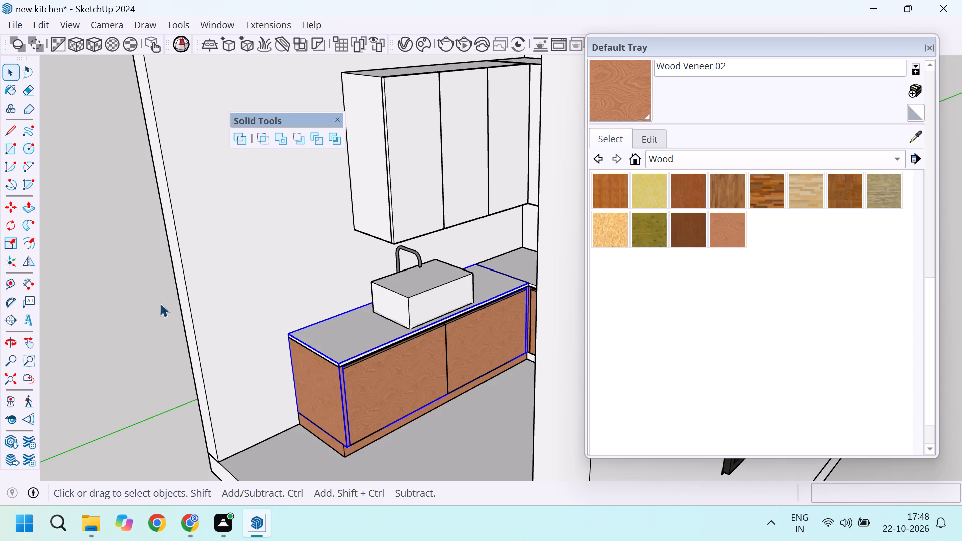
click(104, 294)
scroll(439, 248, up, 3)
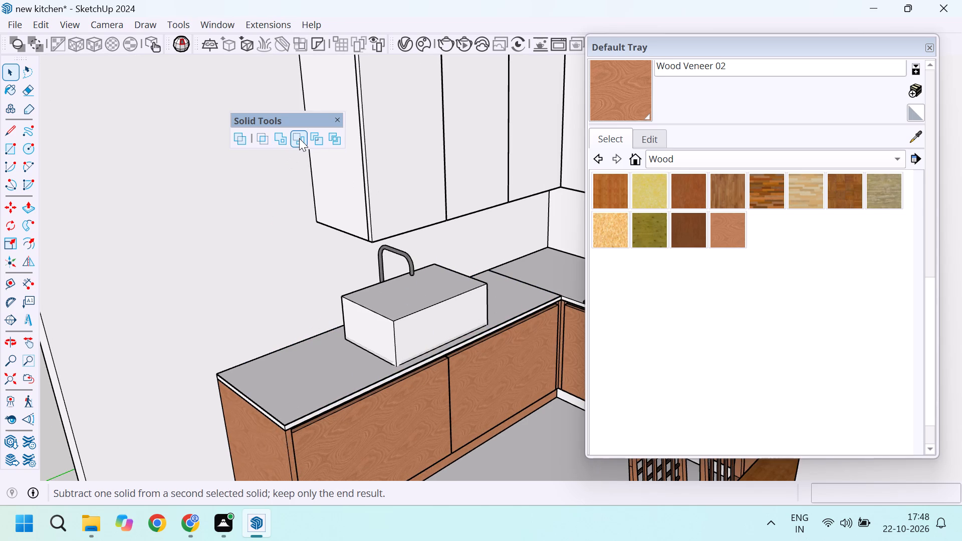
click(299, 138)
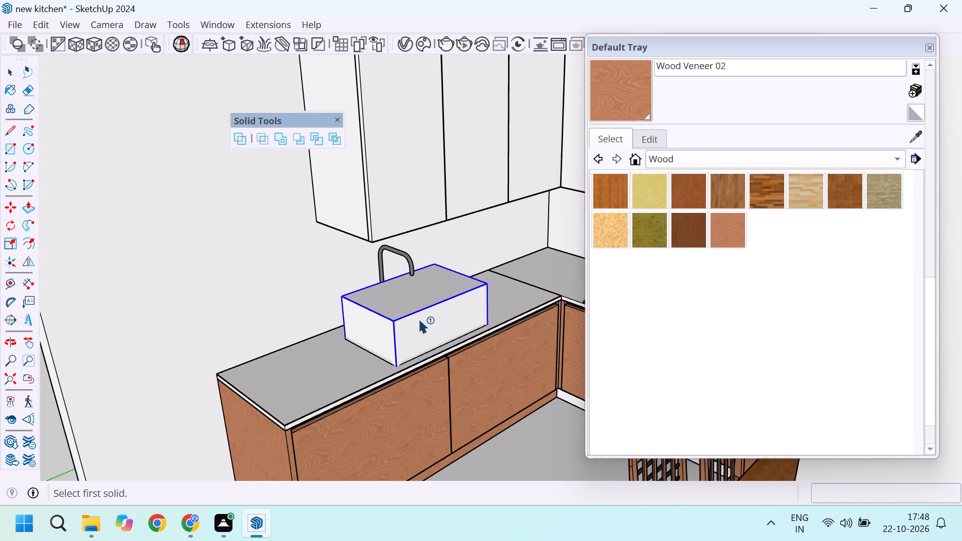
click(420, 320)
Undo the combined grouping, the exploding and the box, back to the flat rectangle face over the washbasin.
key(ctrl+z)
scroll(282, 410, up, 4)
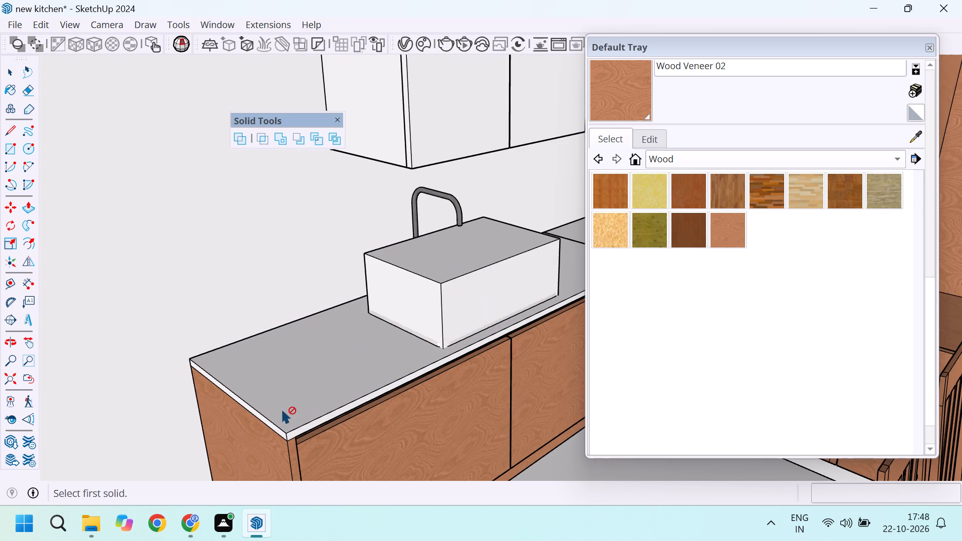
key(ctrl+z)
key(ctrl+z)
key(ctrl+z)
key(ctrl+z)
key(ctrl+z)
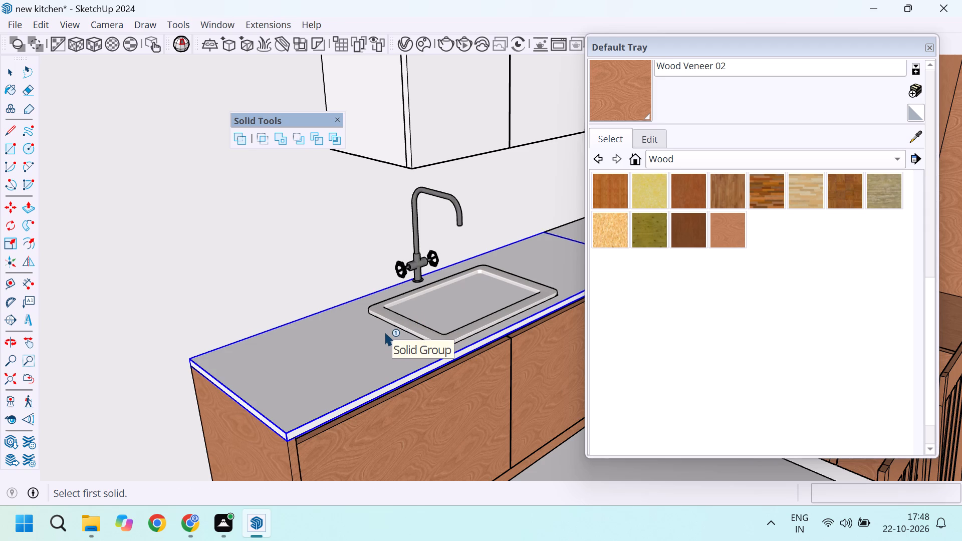
Pull the rectangle face over the washbasin up 9" with Push/Pull to form a box.
key(space)
scroll(391, 326, down, 4)
middle_drag(402, 322, 367, 380)
middle_drag(372, 380, 446, 325)
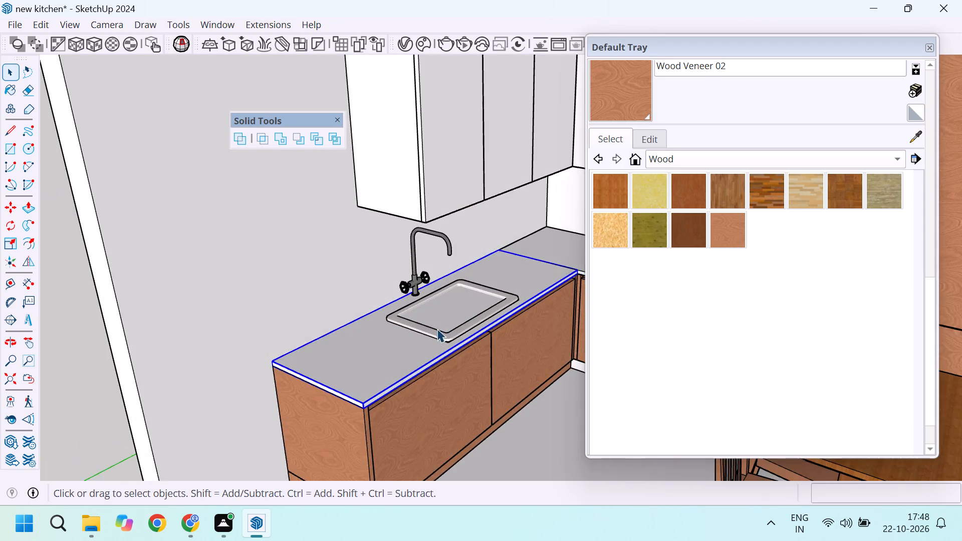
scroll(436, 331, down, 9)
click(259, 379)
scroll(444, 330, up, 12)
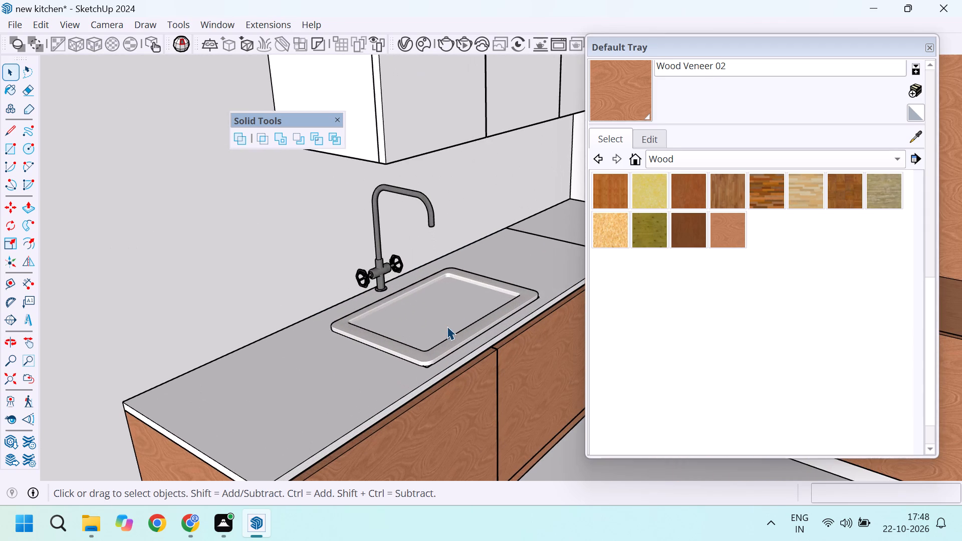
click(447, 326)
scroll(447, 324, up, 3)
key(p)
click(447, 324)
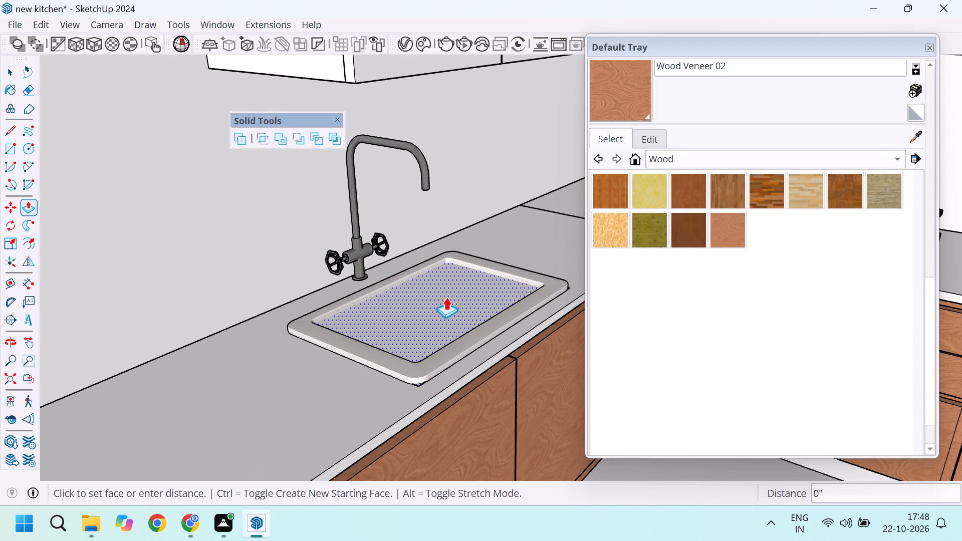
click(454, 237)
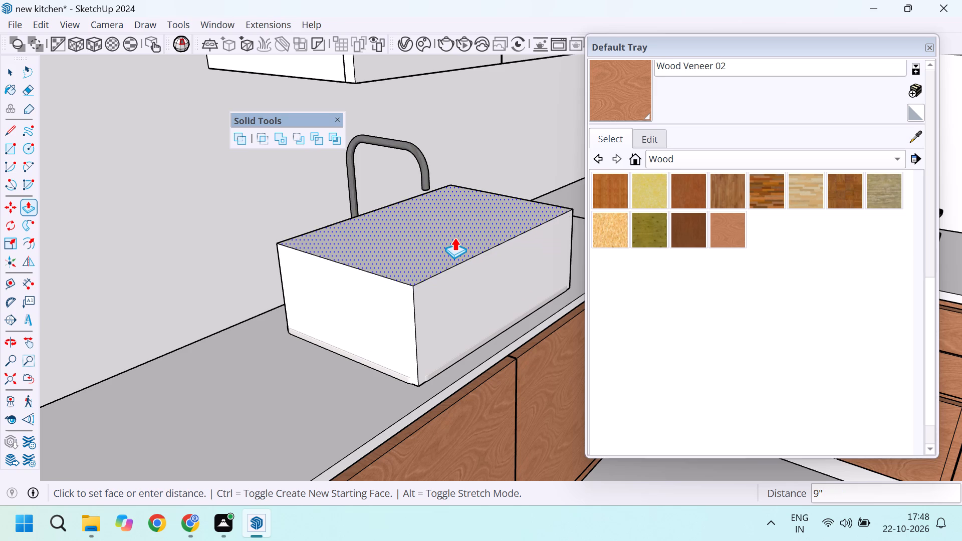
Show the hidden back edges and extend the underside of the box 8 3/8" down into the base cabinet.
scroll(454, 237, down, 5)
middle_drag(460, 365, 449, 345)
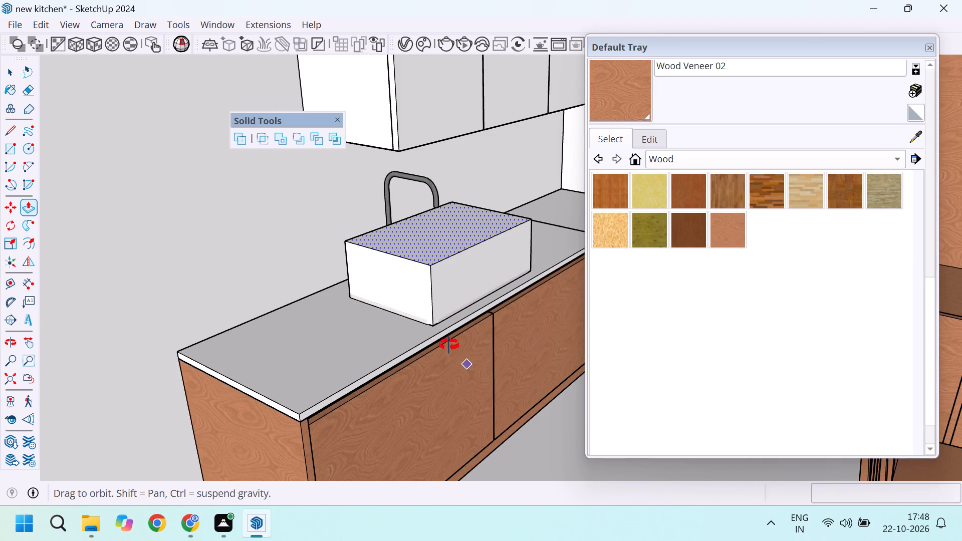
middle_drag(449, 345, 465, 309)
scroll(465, 309, up, 3)
key(k)
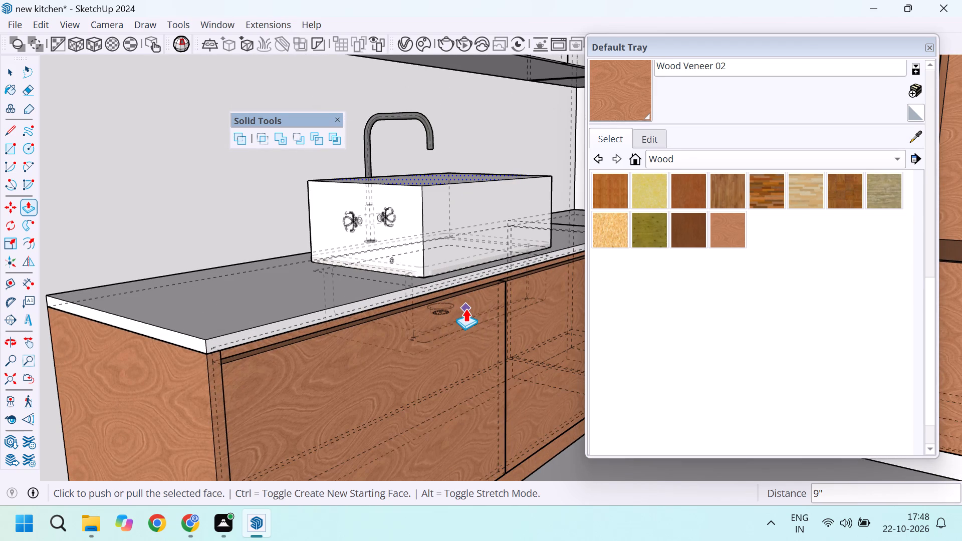
scroll(465, 301, up, 6)
middle_drag(457, 300, 461, 242)
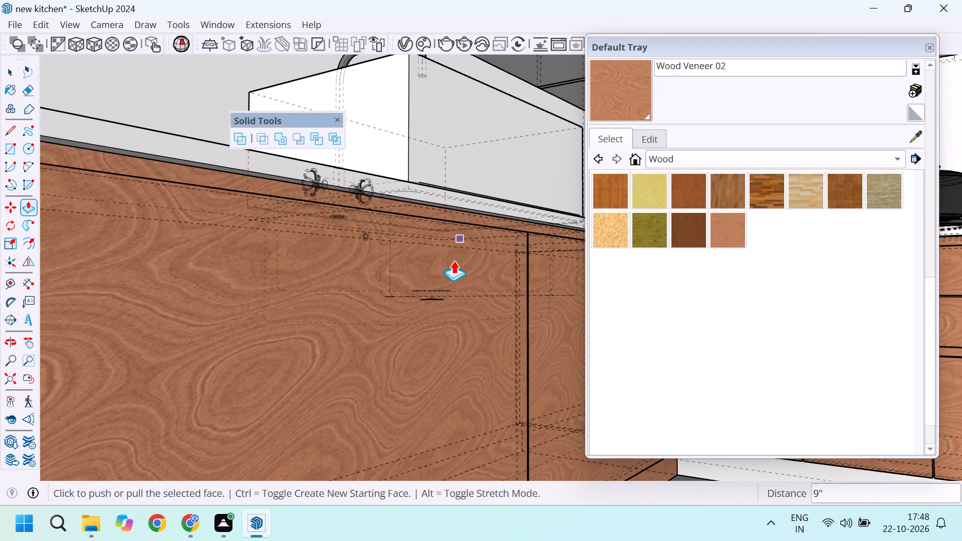
click(450, 232)
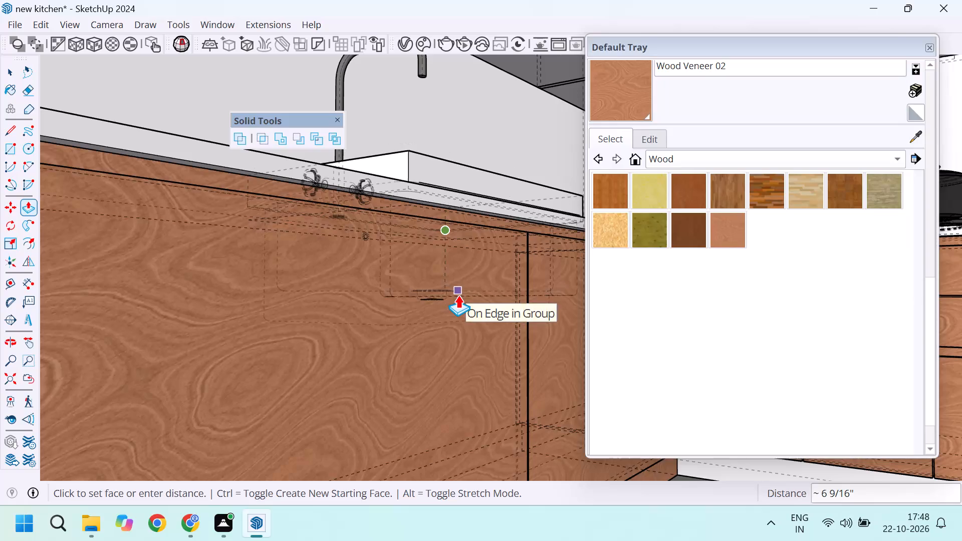
key(Escape)
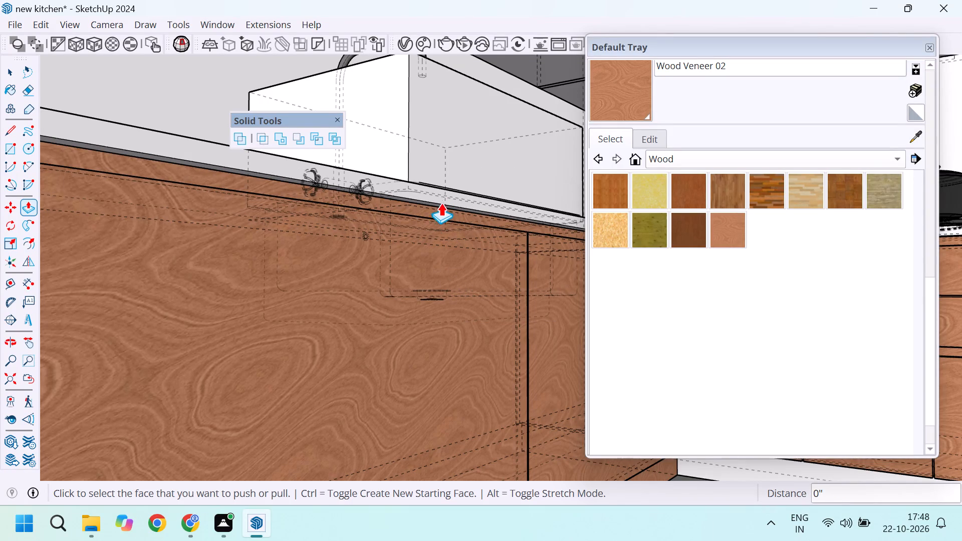
click(436, 227)
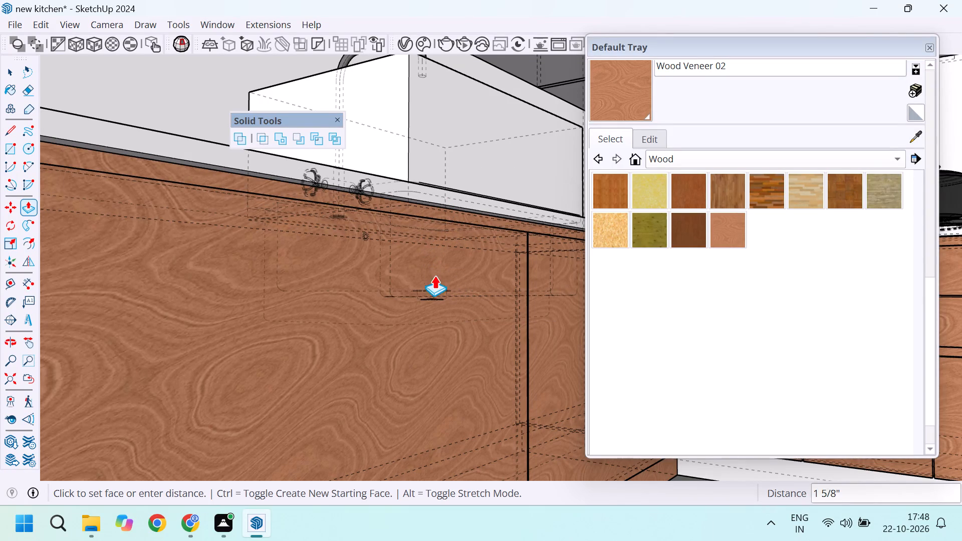
click(441, 310)
Make the whole box around the washbasin a group and turn off the back edges display.
scroll(441, 310, down, 5)
key(space)
middle_drag(441, 216, 439, 313)
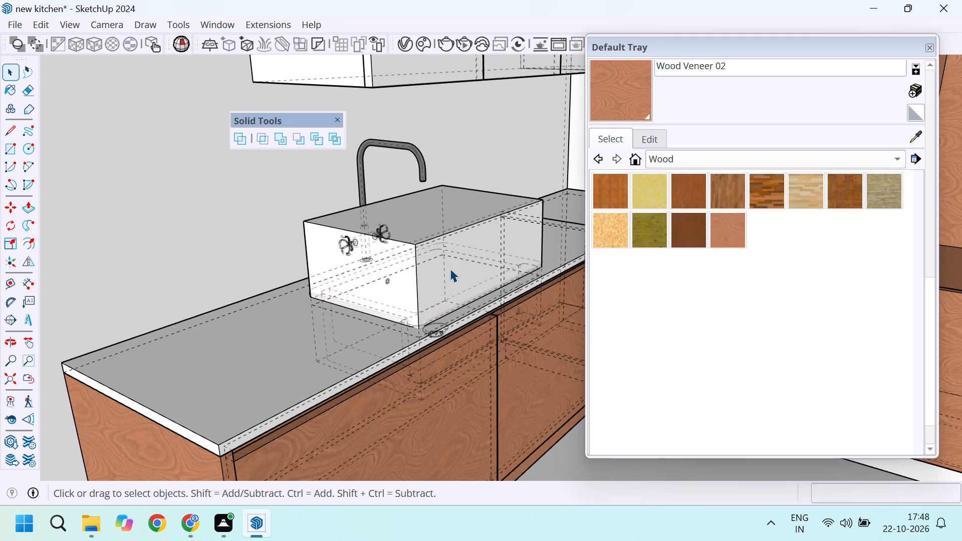
triple_click(451, 250)
right_click(451, 250)
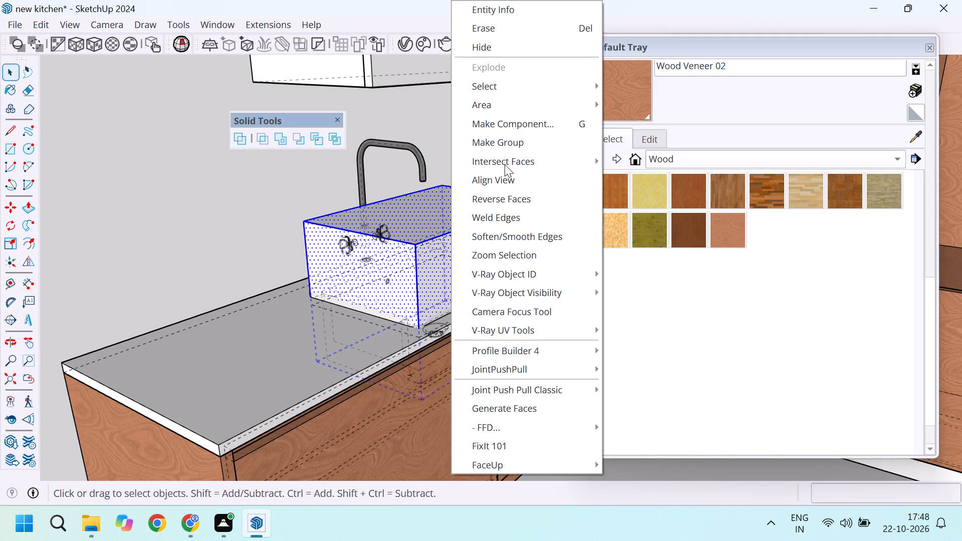
click(512, 145)
key(k)
Copy the box group for reuse and subtract the original from the countertop with the Subtract solid tool.
scroll(356, 322, down, 4)
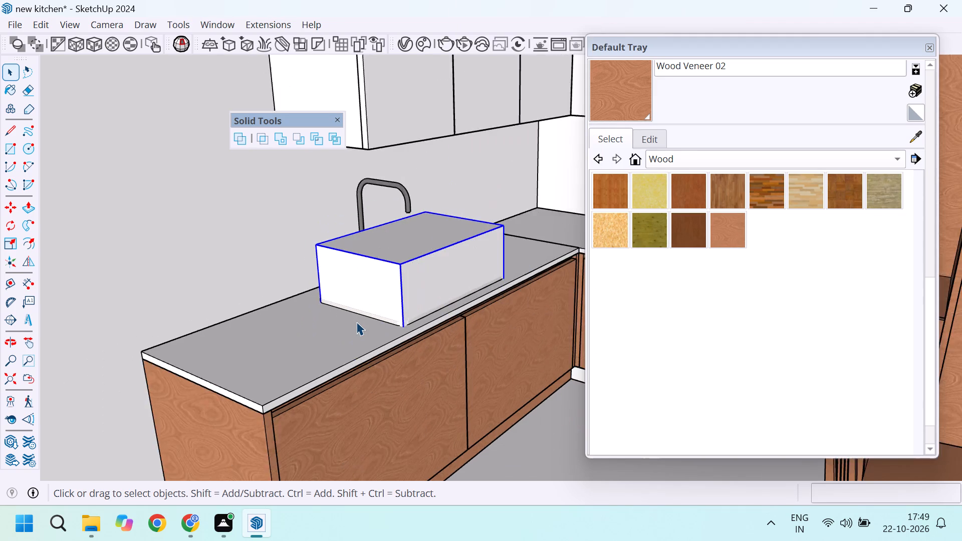
scroll(356, 322, down, 4)
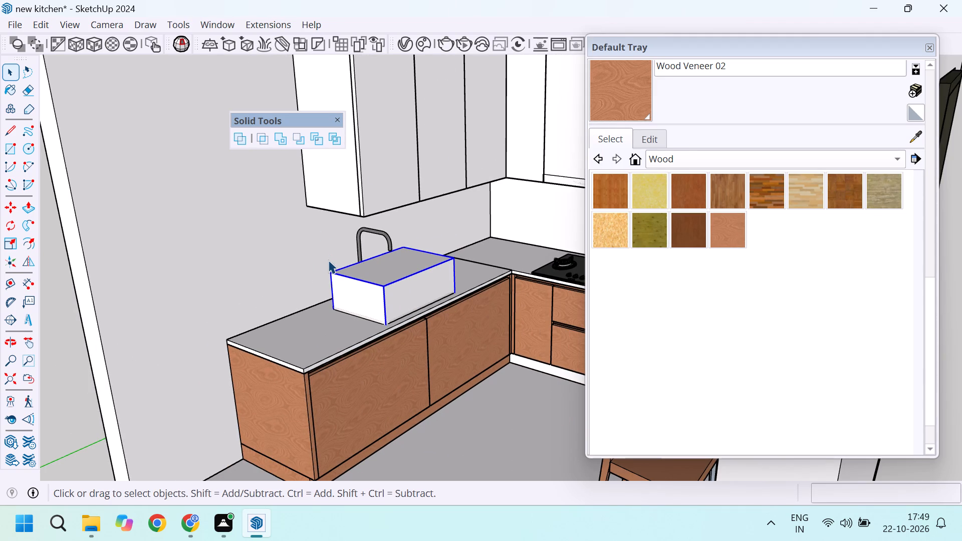
key(ctrl+c)
scroll(376, 292, up, 3)
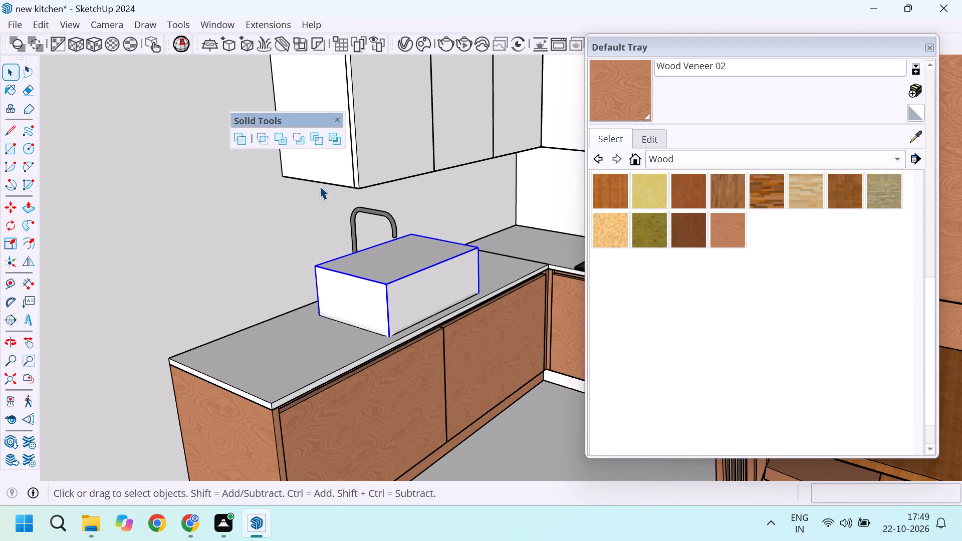
click(296, 140)
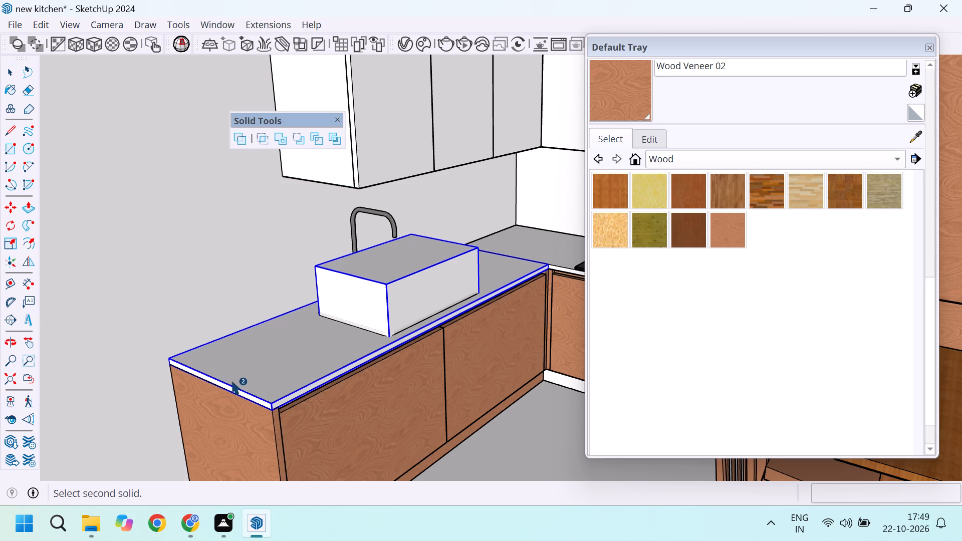
click(231, 381)
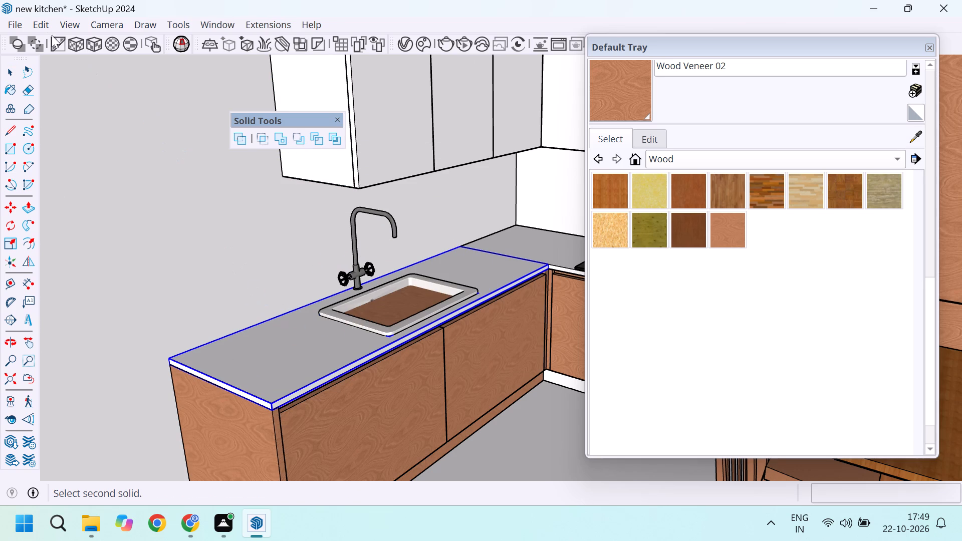
Paste the copied box in place around the washbasin.
click(38, 20)
click(91, 136)
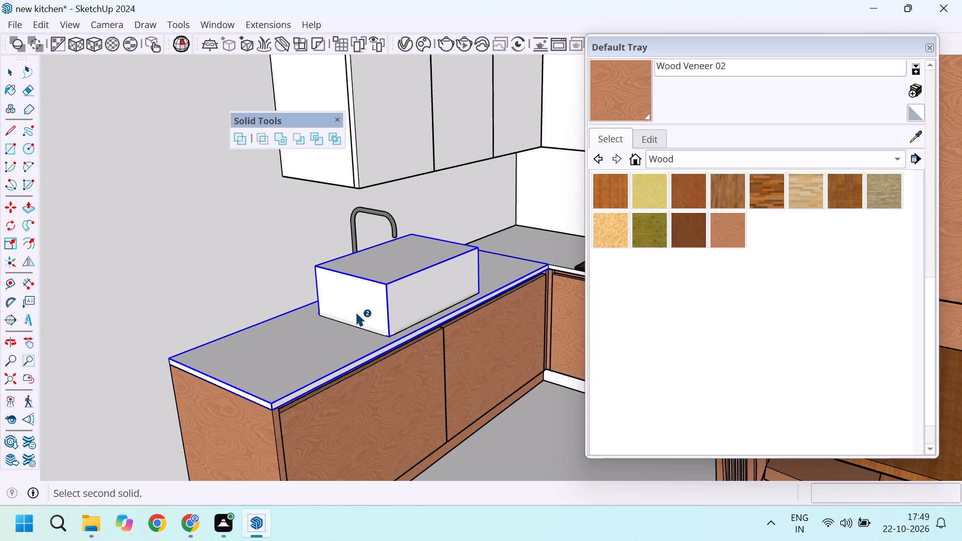
Subtract the pasted box from the washbasin base cabinet with the Subtract solid tool.
key(space)
click(388, 285)
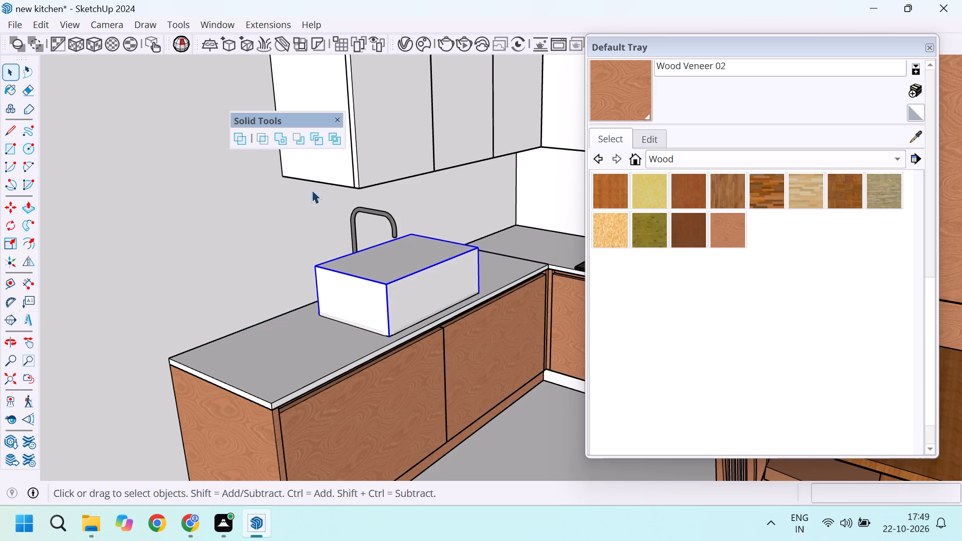
click(302, 144)
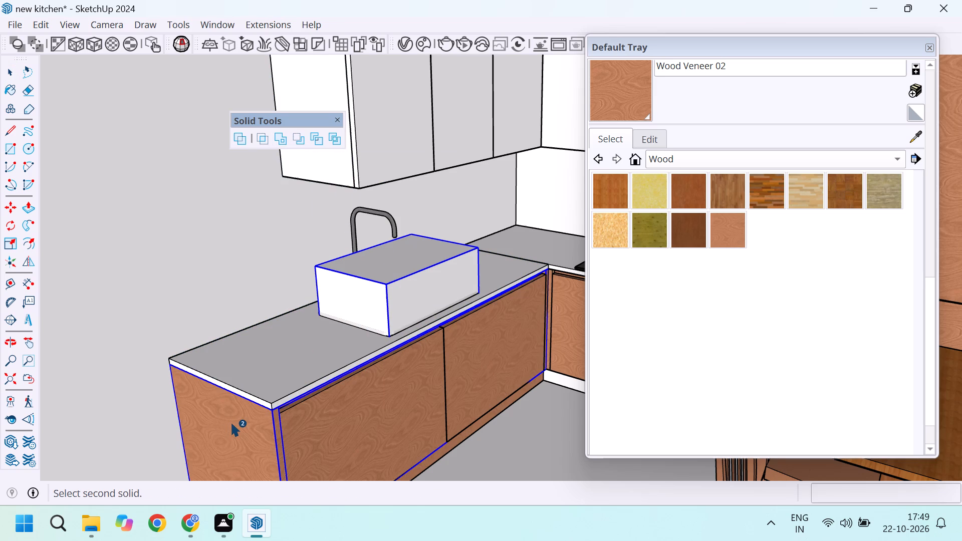
click(231, 423)
scroll(404, 291, down, 5)
key(space)
scroll(359, 325, down, 9)
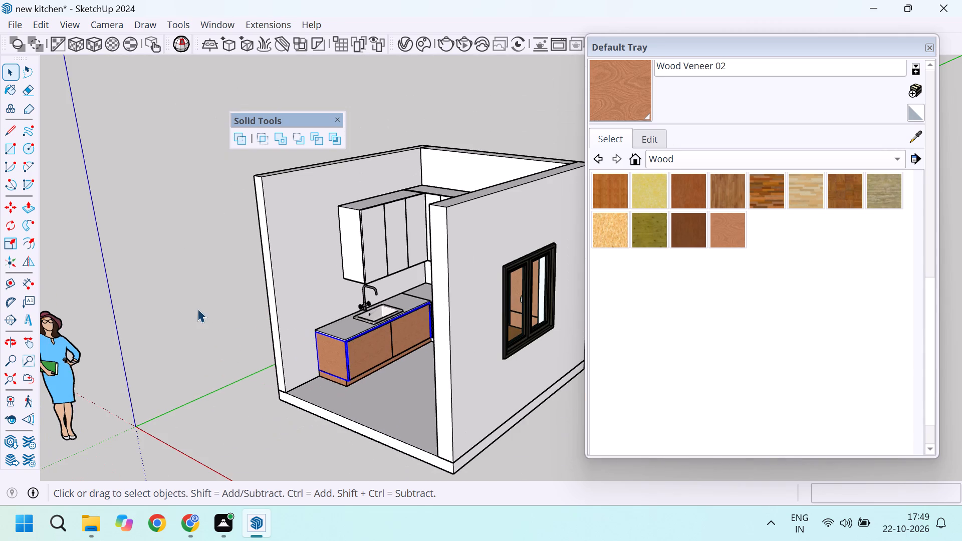
click(197, 309)
Examine the fitted washbasin in its cut-out and the whole kitchen from several angles.
middle_drag(376, 353, 433, 432)
scroll(430, 345, up, 16)
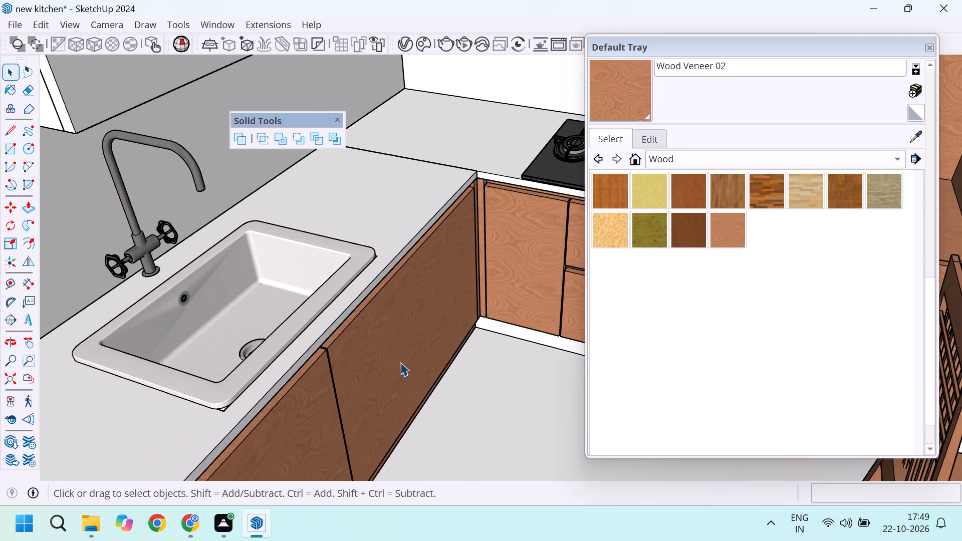
middle_drag(400, 362, 452, 355)
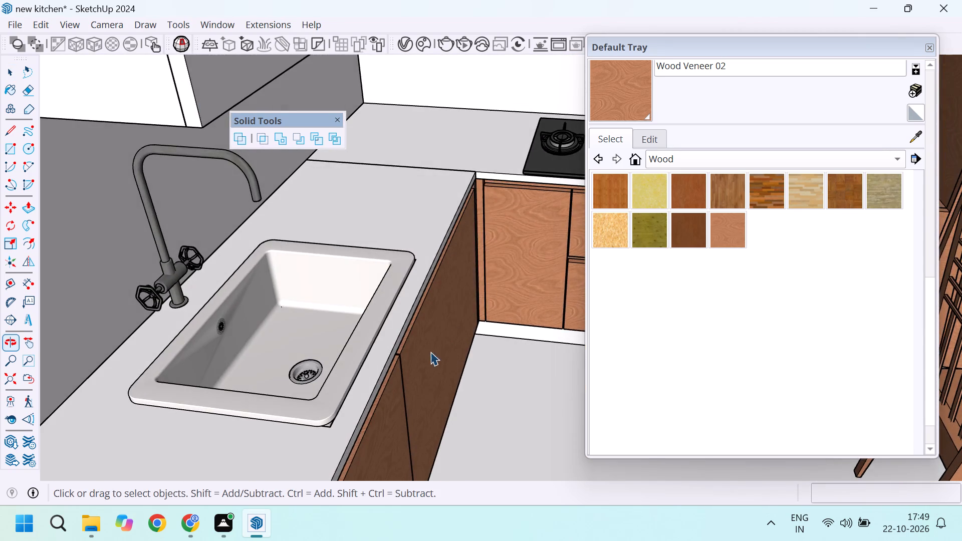
scroll(410, 346, down, 15)
middle_drag(375, 396, 432, 335)
scroll(376, 268, down, 6)
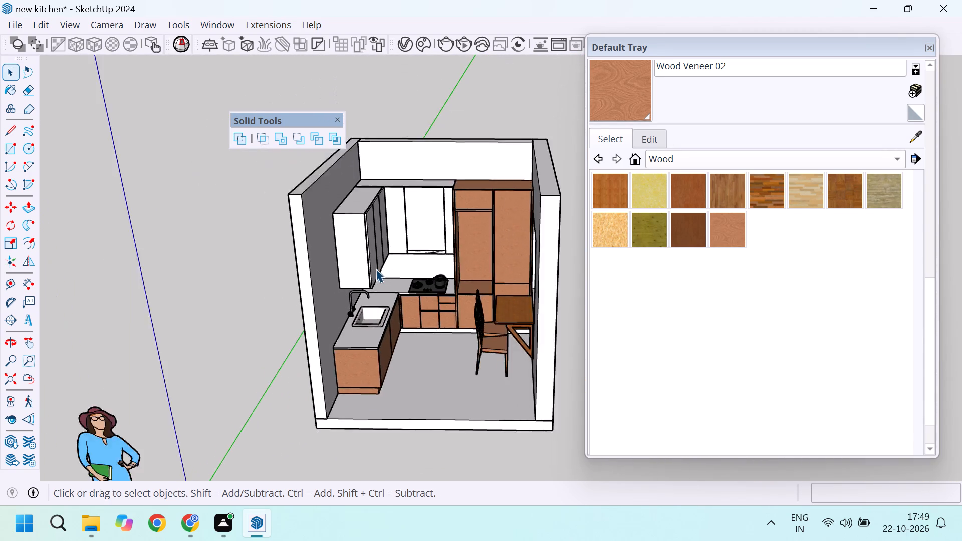
scroll(376, 268, down, 4)
middle_drag(396, 311, 423, 245)
scroll(423, 245, up, 9)
middle_drag(415, 314, 364, 355)
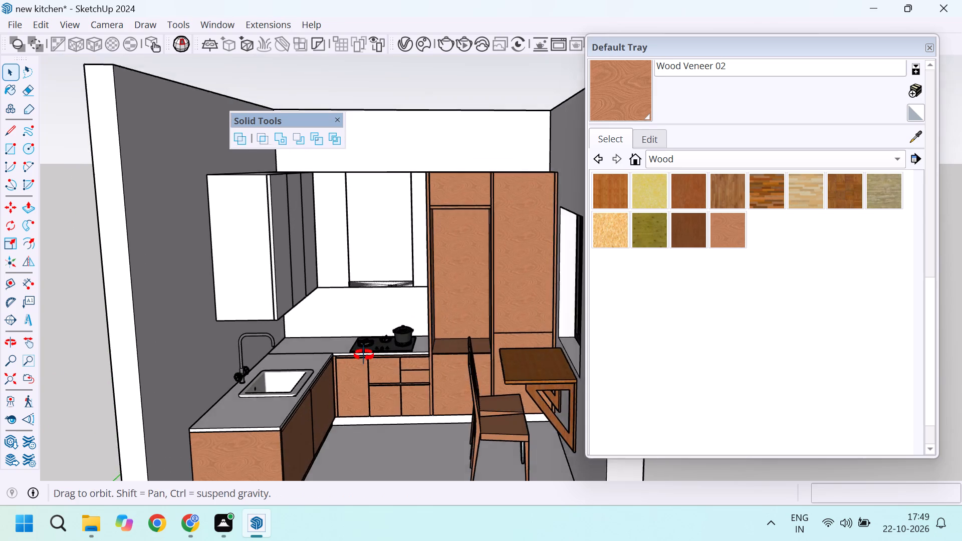
middle_drag(364, 355, 350, 368)
scroll(364, 346, down, 4)
scroll(304, 254, up, 11)
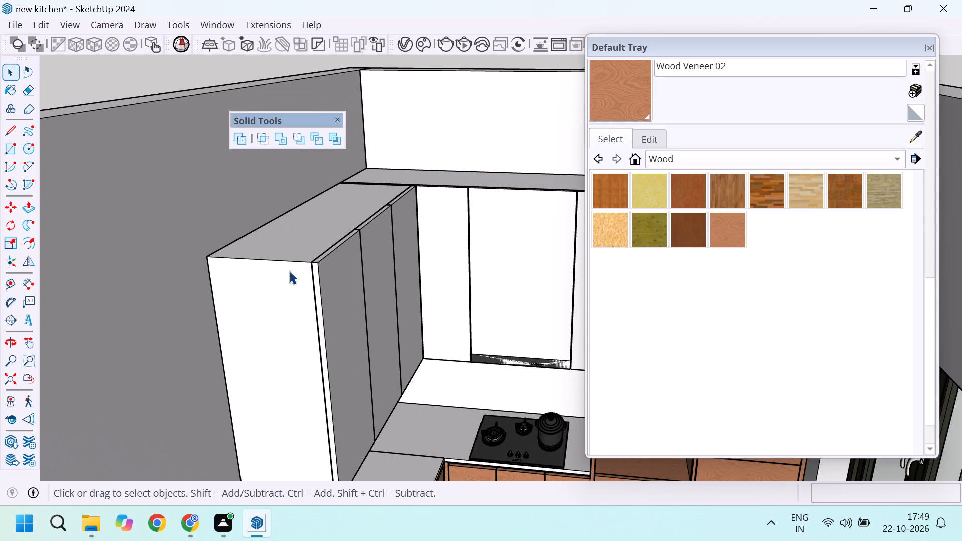
scroll(163, 298, down, 16)
middle_drag(308, 391, 389, 347)
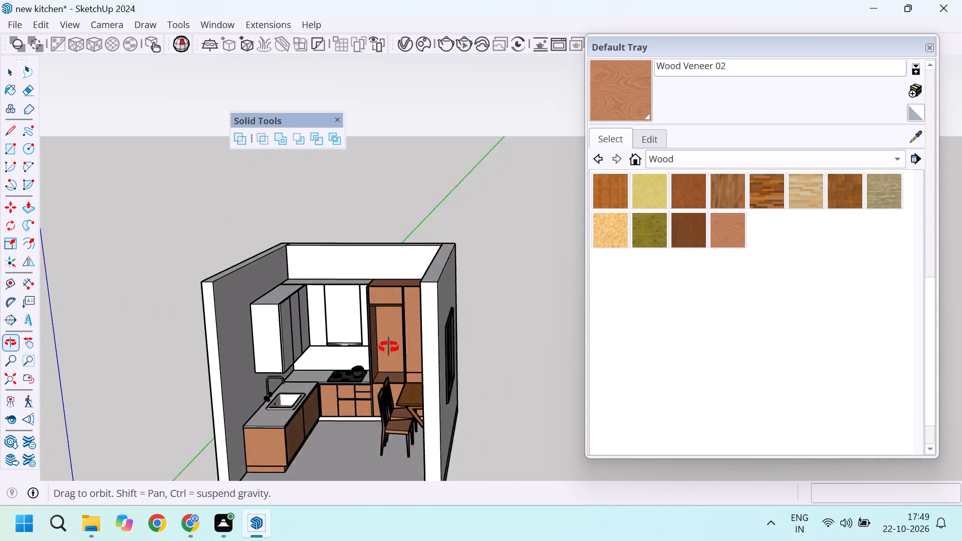
middle_drag(389, 347, 442, 379)
scroll(230, 214, down, 11)
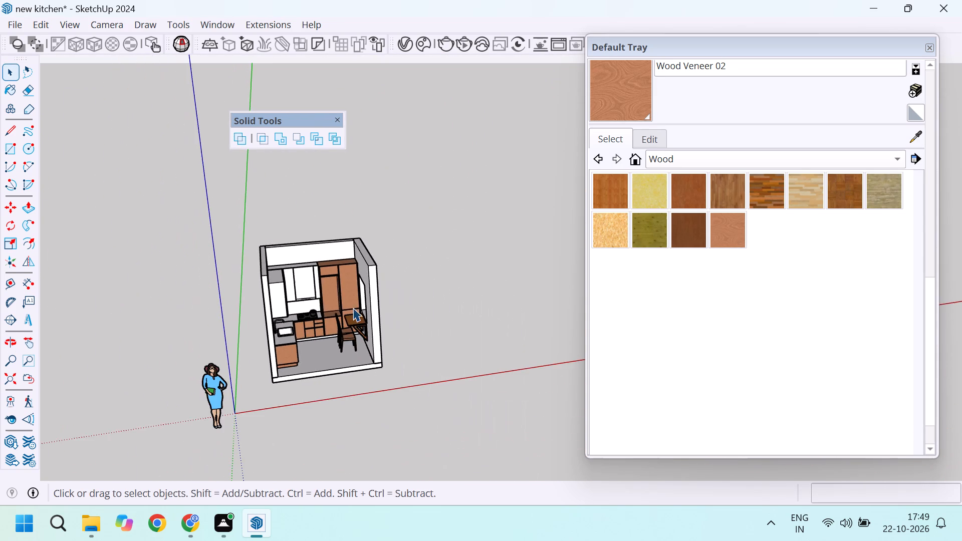
middle_drag(338, 305, 301, 303)
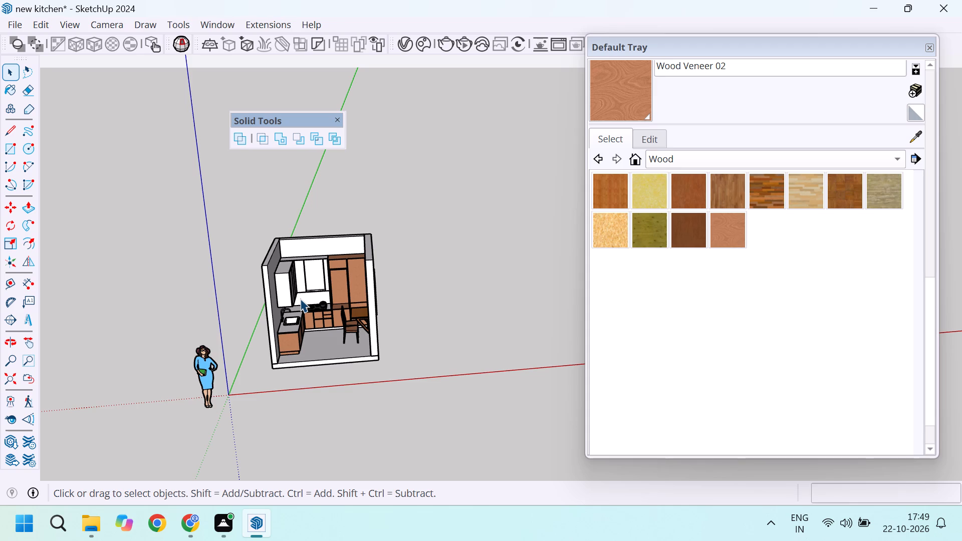
scroll(279, 264, up, 4)
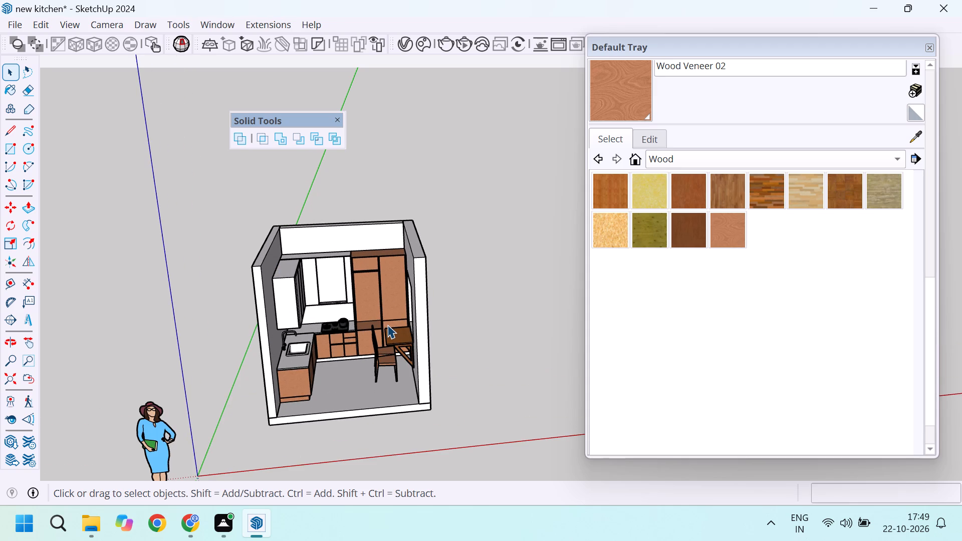
Save the kitchen model.
key(ctrl+s)
Close the Default Tray and the Solid Tools toolbar to clear the modelling view.
middle_drag(365, 373, 309, 363)
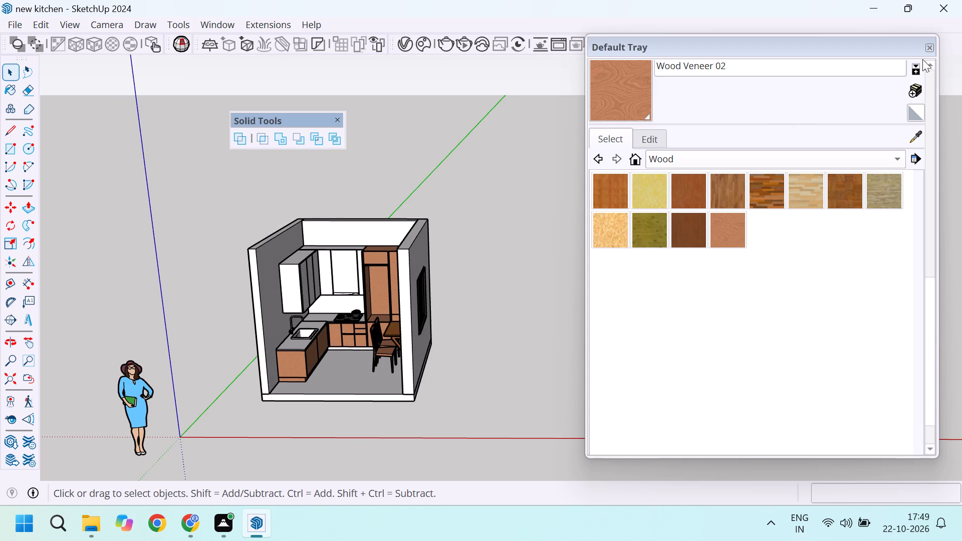
click(932, 48)
click(339, 117)
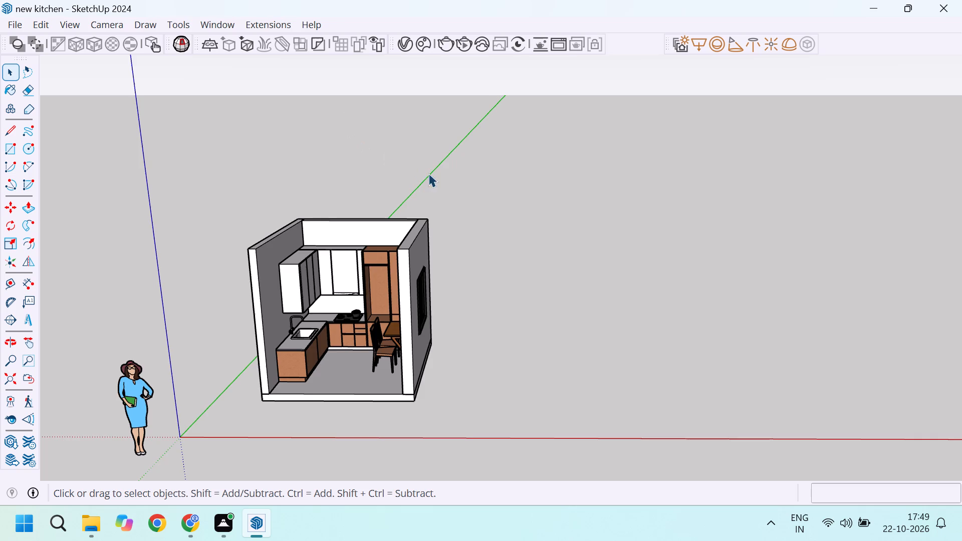
Delete the scale figure of the woman standing near the origin.
scroll(524, 264, down, 4)
scroll(295, 298, up, 4)
scroll(401, 287, up, 1)
middle_drag(401, 287, 490, 327)
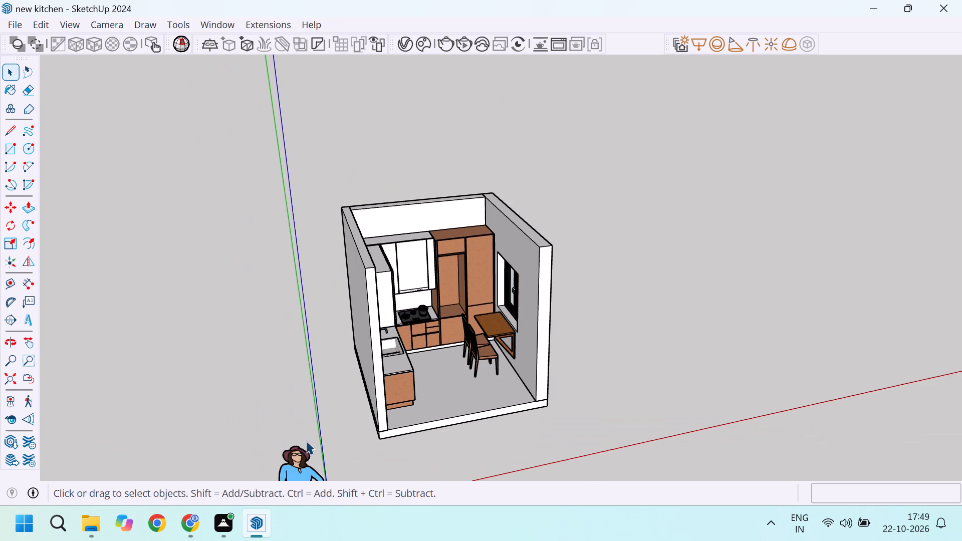
click(304, 447)
key(Delete)
Copy the floor slab 10' 6" straight up onto the top of the walls as a ceiling.
scroll(407, 323, down, 4)
middle_drag(506, 363, 420, 362)
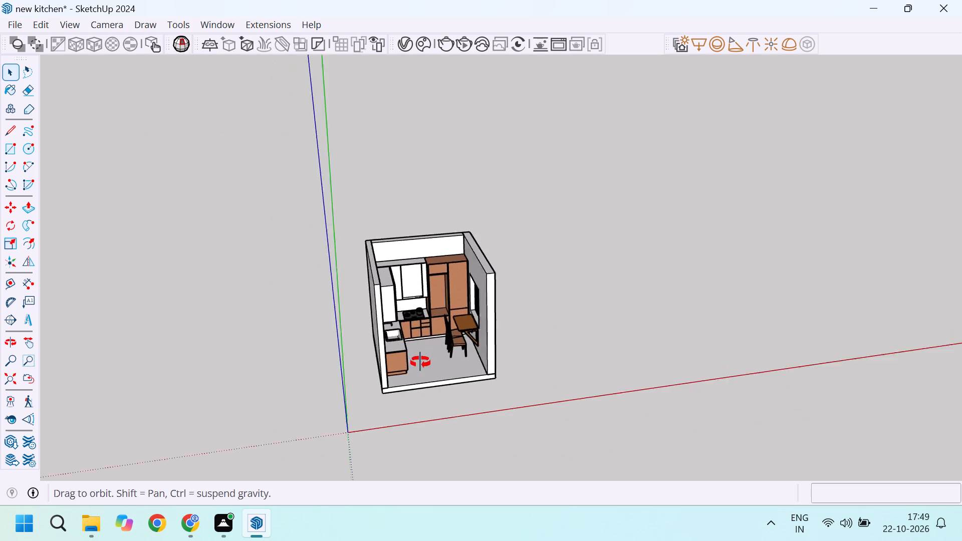
middle_drag(420, 362, 381, 330)
scroll(380, 310, up, 12)
scroll(420, 303, down, 11)
middle_drag(468, 332, 410, 325)
scroll(398, 231, up, 5)
scroll(448, 328, down, 4)
click(426, 422)
scroll(452, 416, up, 4)
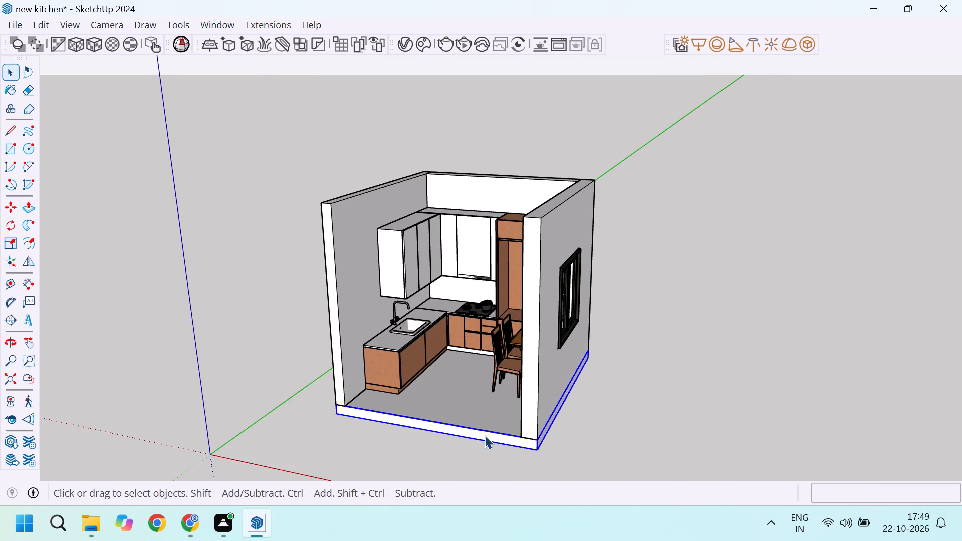
key(m)
scroll(517, 440, up, 4)
click(540, 455)
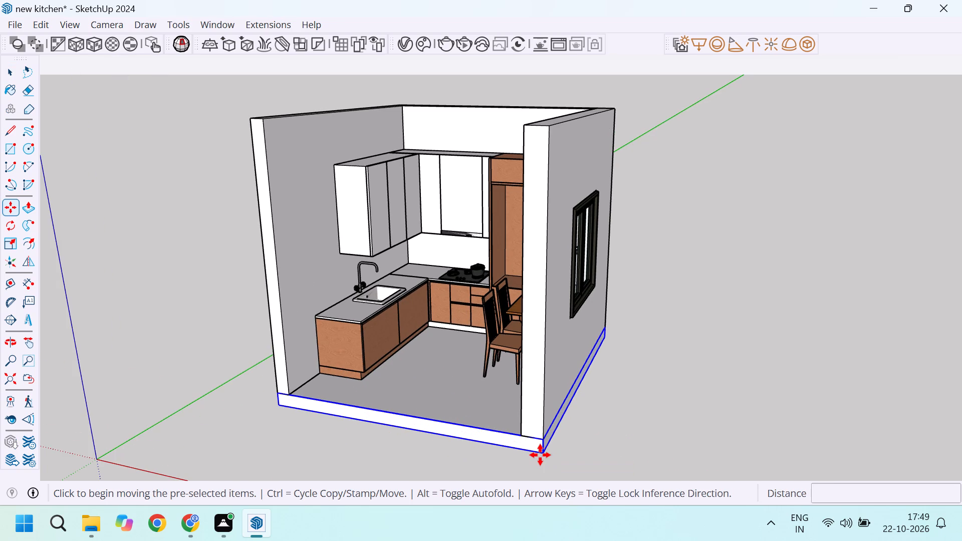
click(549, 135)
scroll(550, 215, down, 4)
key(space)
click(770, 254)
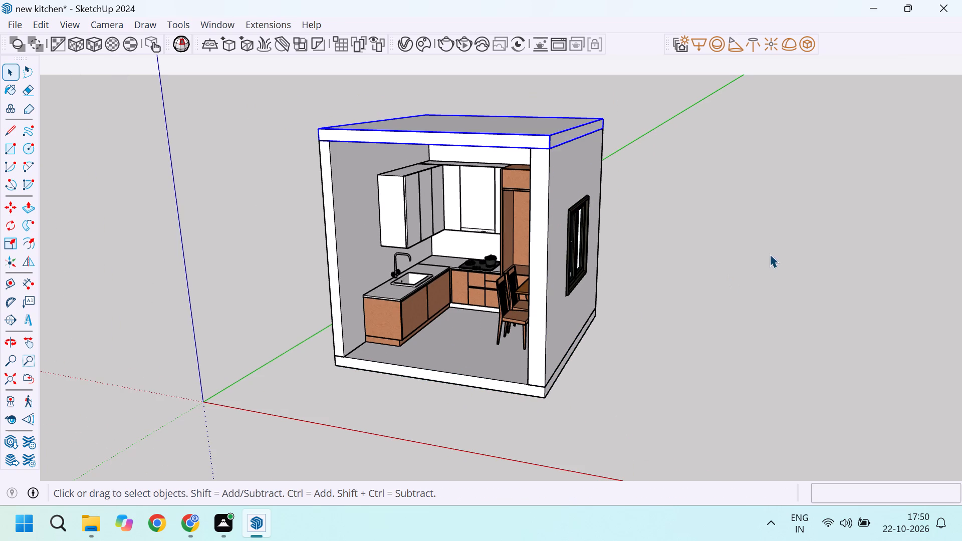
Copy the ceiling slab down by its own thickness, directly beneath the original.
middle_drag(490, 281, 608, 234)
scroll(610, 134, up, 7)
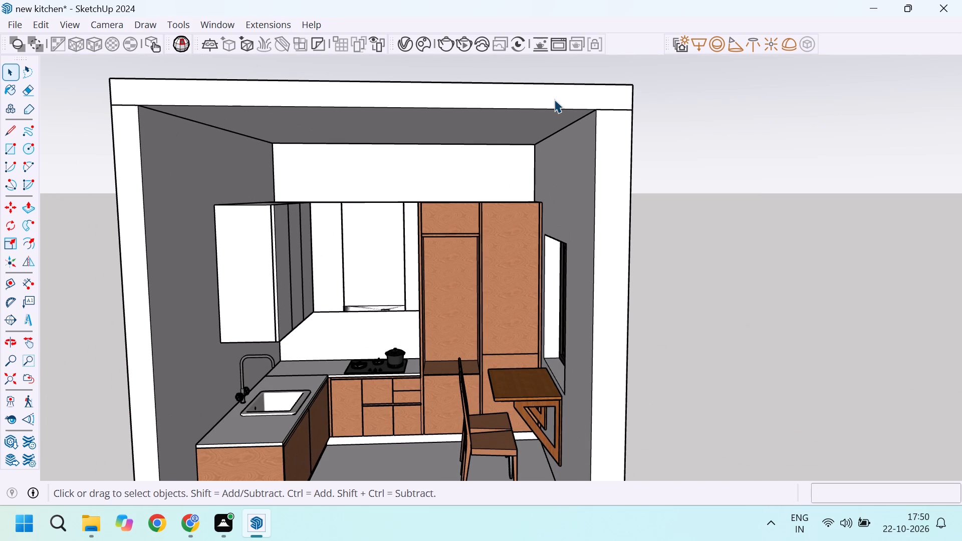
click(554, 99)
key(m)
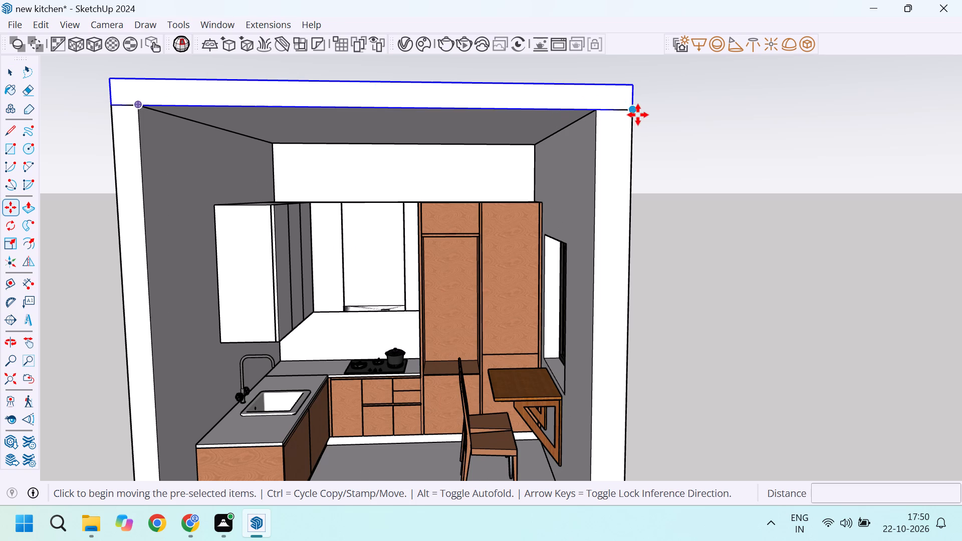
click(634, 111)
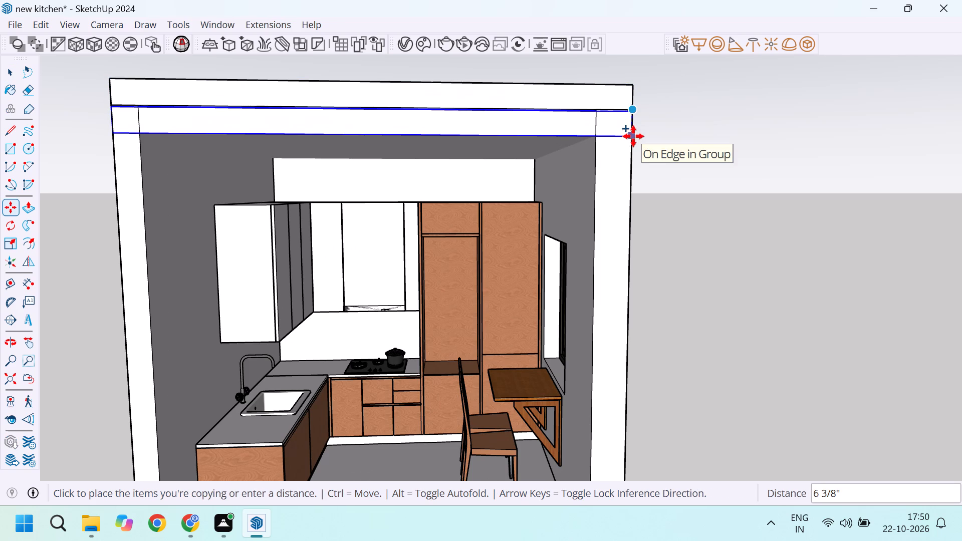
key(Escape)
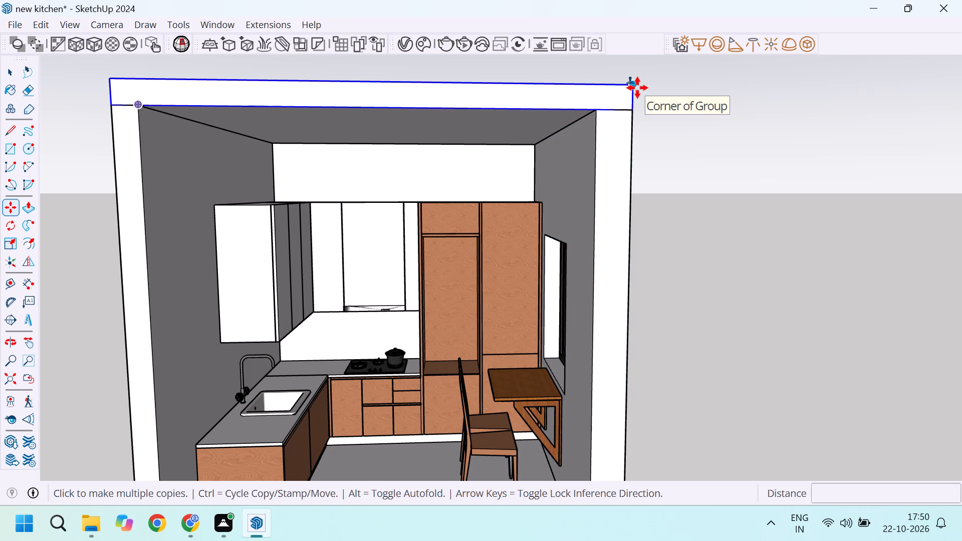
click(637, 88)
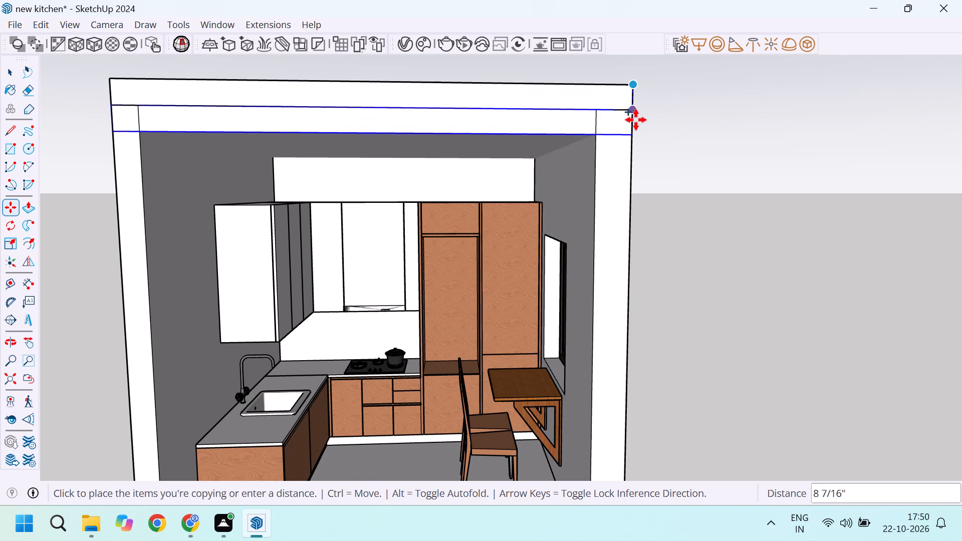
click(634, 114)
key(space)
click(707, 202)
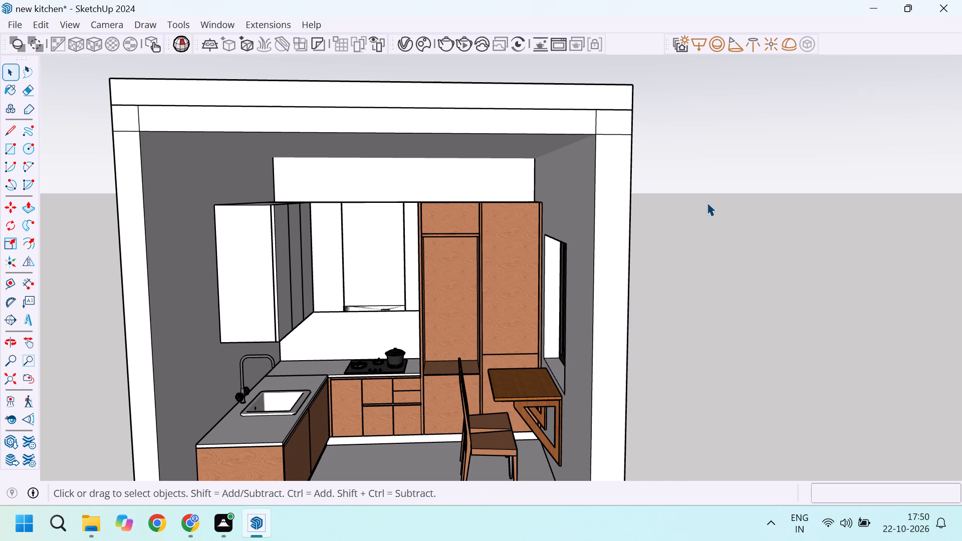
Move the uppermost ceiling slab 1' down so it sits directly beneath the copied slab.
middle_drag(699, 221, 699, 208)
scroll(591, 252, down, 10)
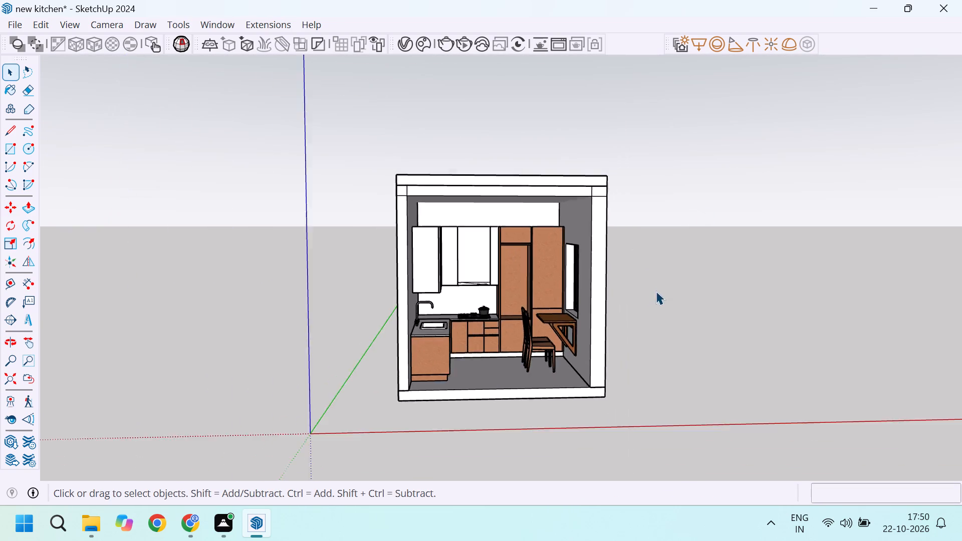
middle_drag(644, 291, 607, 281)
scroll(489, 231, up, 5)
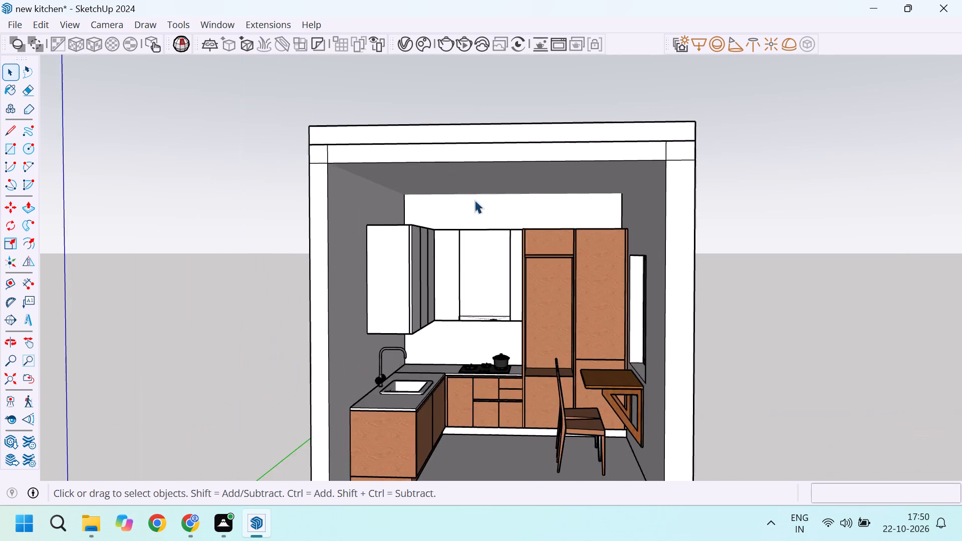
scroll(408, 155, up, 2)
click(600, 124)
scroll(750, 126, up, 2)
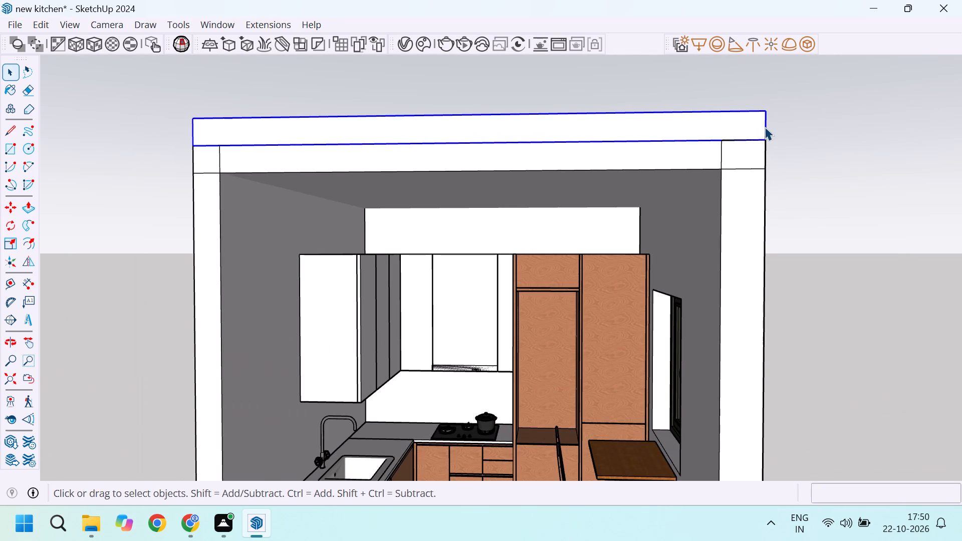
key(m)
click(772, 115)
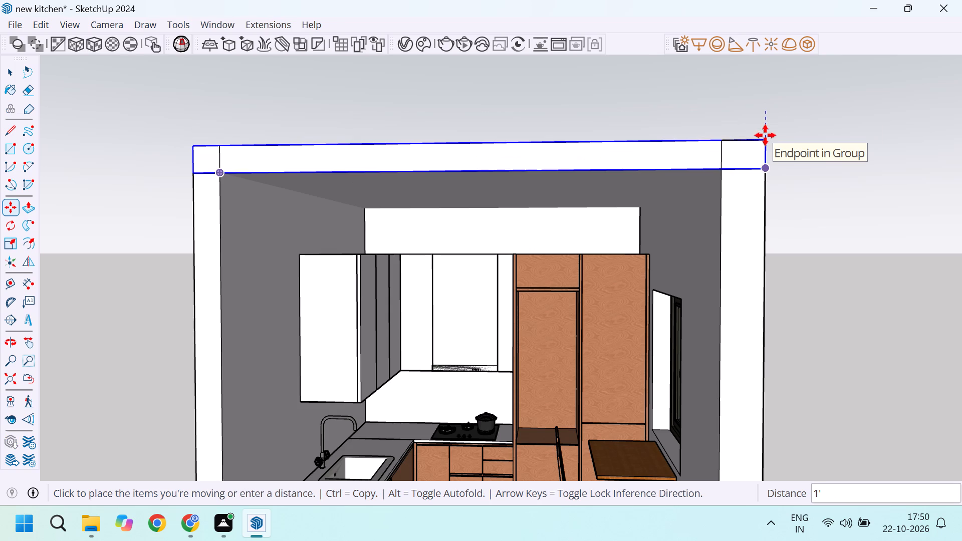
click(765, 164)
key(space)
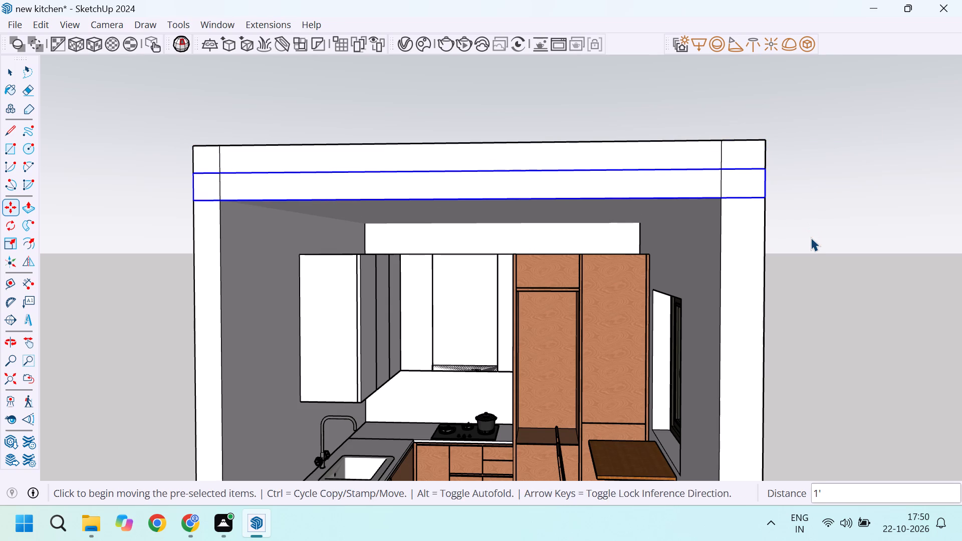
click(811, 237)
Examine the two stacked ceiling slabs and the kitchen interior from outside and from the open front.
middle_drag(790, 268, 620, 344)
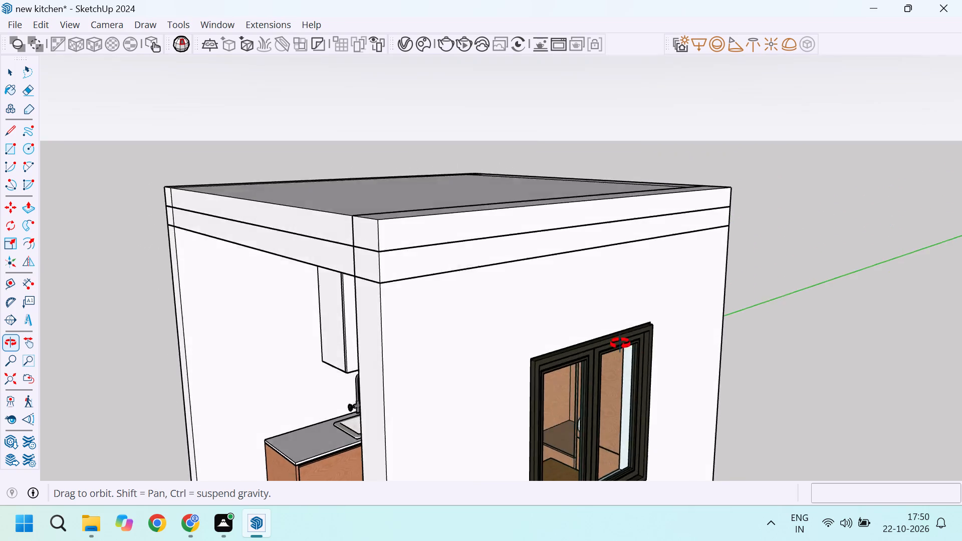
middle_drag(620, 344, 718, 299)
scroll(690, 216, down, 10)
middle_drag(690, 305, 654, 306)
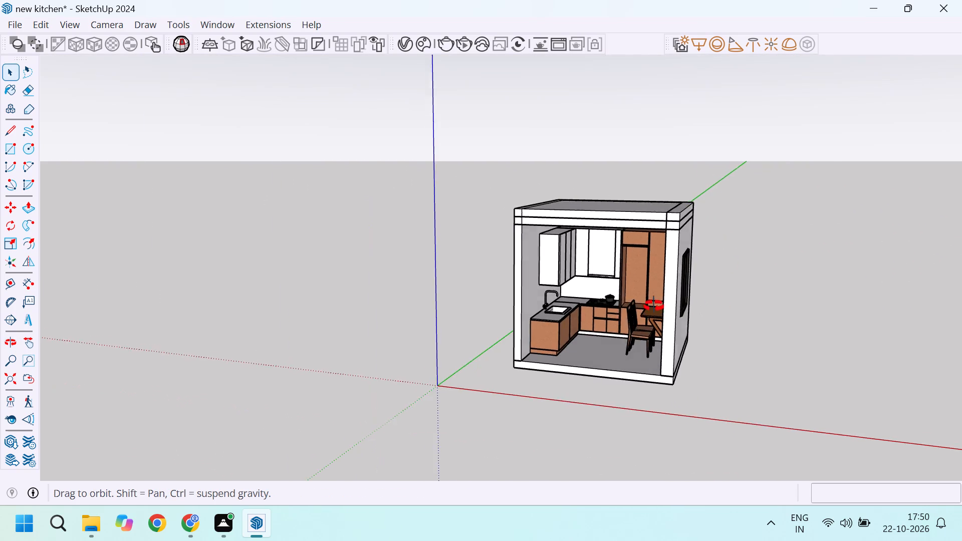
middle_drag(654, 306, 698, 301)
scroll(698, 301, up, 4)
scroll(664, 237, up, 6)
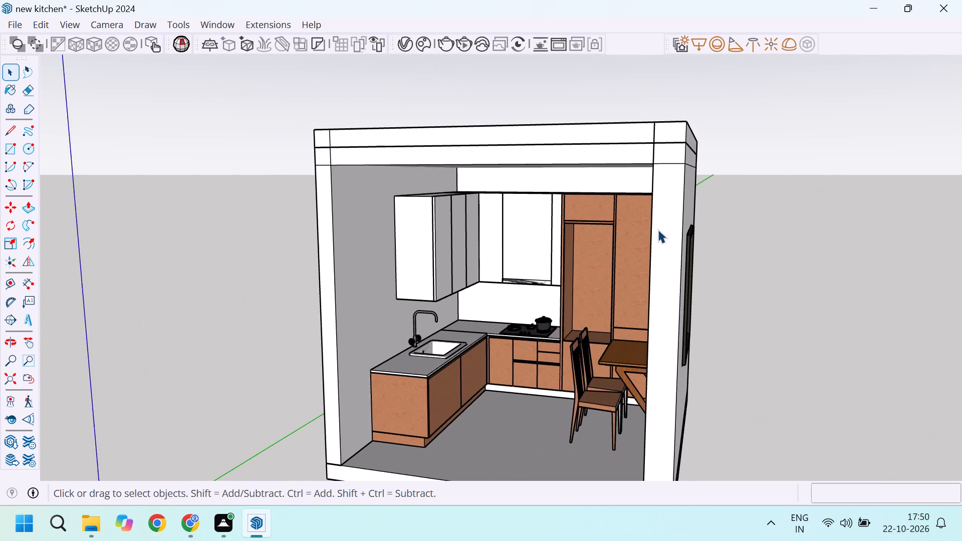
scroll(665, 209, down, 3)
scroll(680, 262, up, 2)
scroll(644, 214, down, 3)
scroll(683, 285, up, 2)
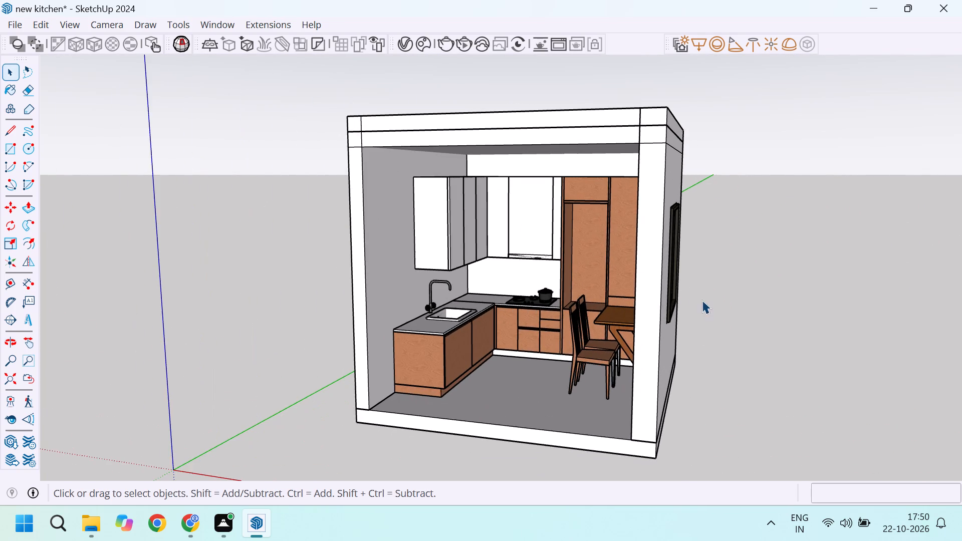
Examine the kitchen through its open front, bringing the wall with the window, table and chairs into view.
scroll(707, 305, up, 1)
middle_click(708, 306)
scroll(725, 317, down, 2)
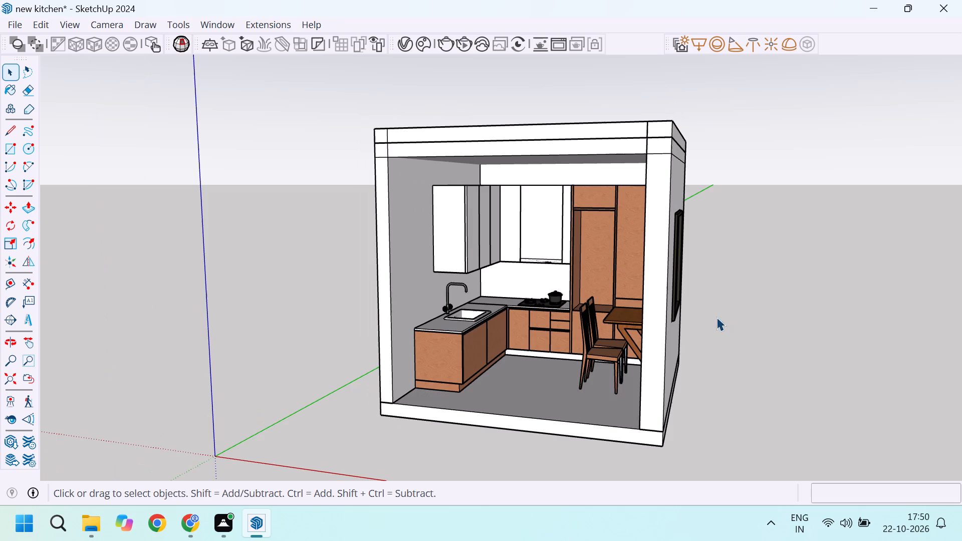
scroll(749, 348, up, 3)
scroll(733, 319, down, 2)
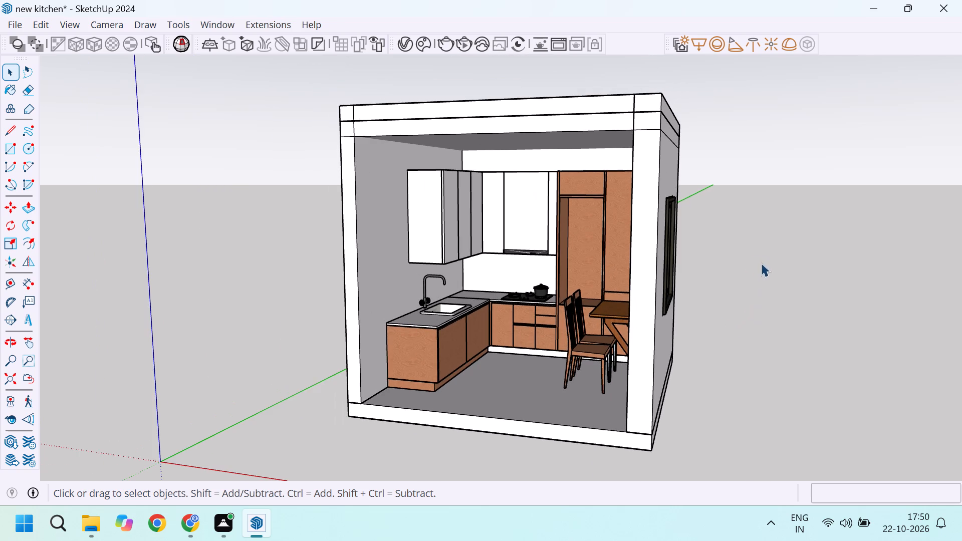
middle_drag(758, 266, 714, 274)
scroll(723, 298, down, 3)
scroll(732, 311, up, 1)
middle_drag(732, 313, 874, 335)
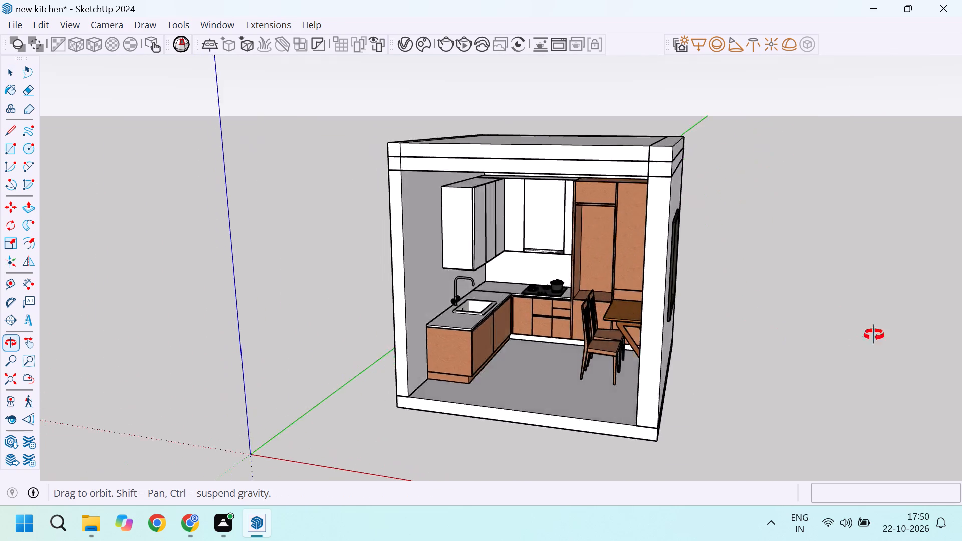
middle_drag(874, 335, 960, 321)
scroll(924, 309, up, 7)
middle_drag(835, 332, 866, 347)
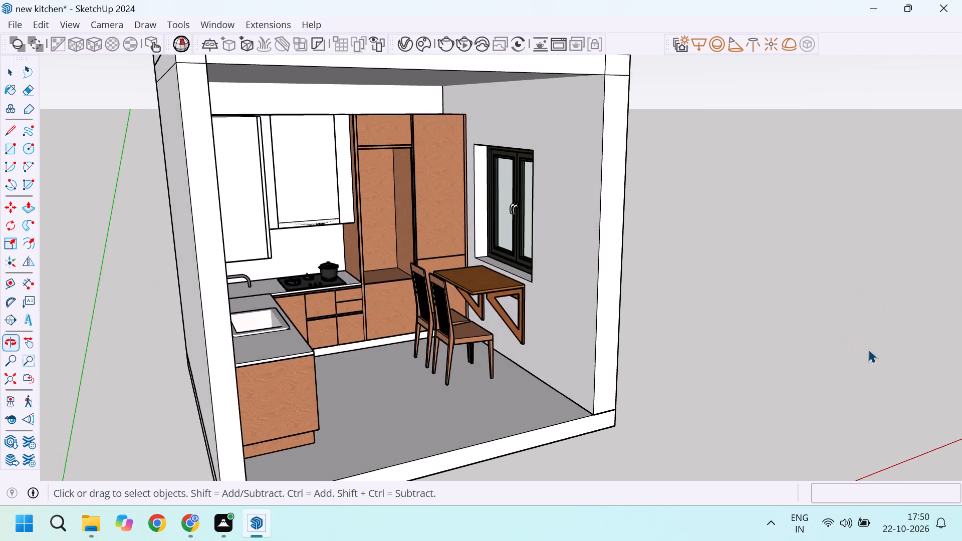
scroll(832, 326, down, 4)
scroll(811, 330, up, 2)
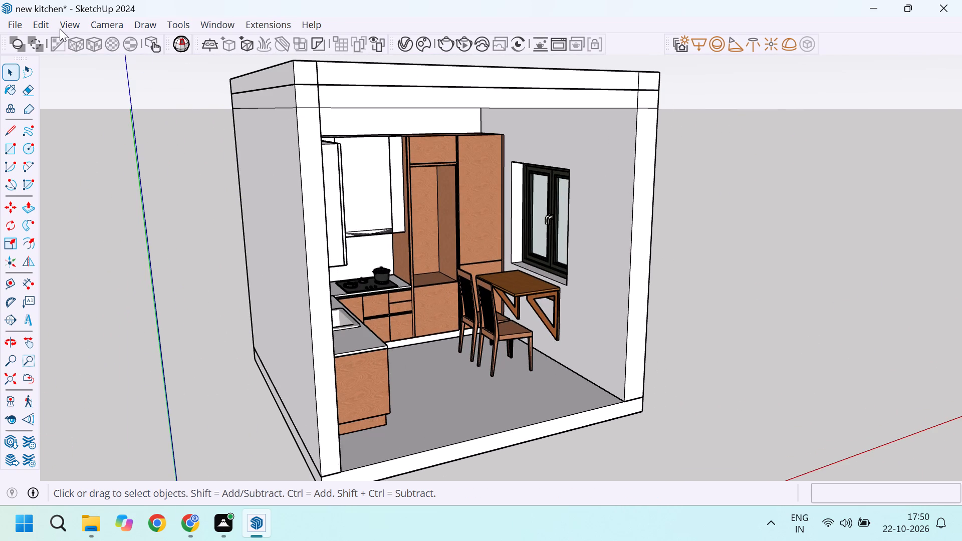
Hide the drawing axes in the model view.
click(37, 24)
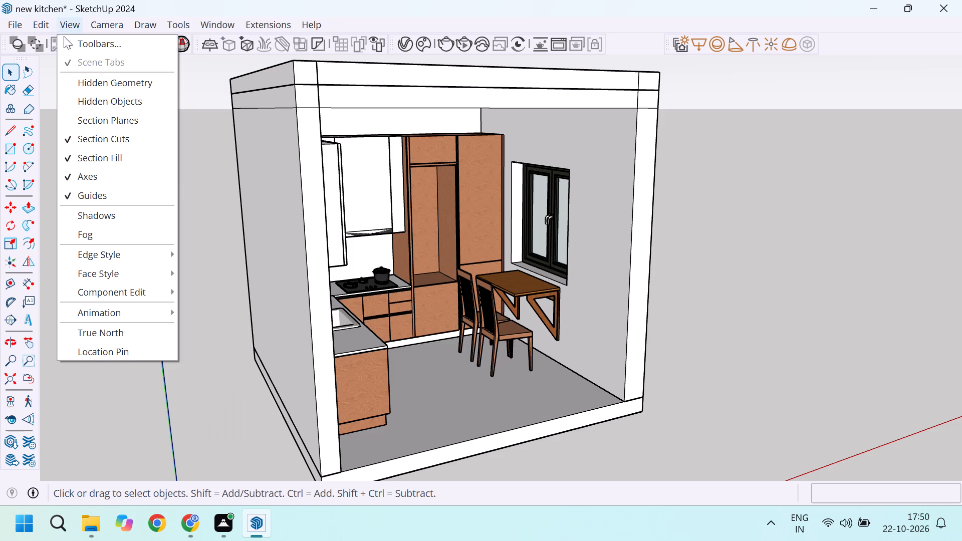
click(86, 177)
Print the current kitchen view with Microsoft Print to PDF, naming the file kitchen in the Downloads folder.
scroll(639, 285, down, 1)
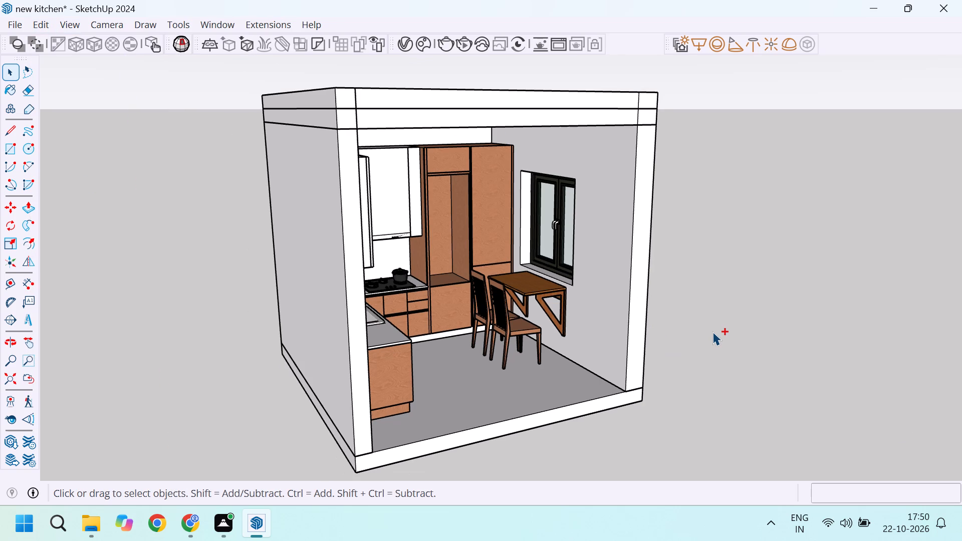
key(ctrl+p)
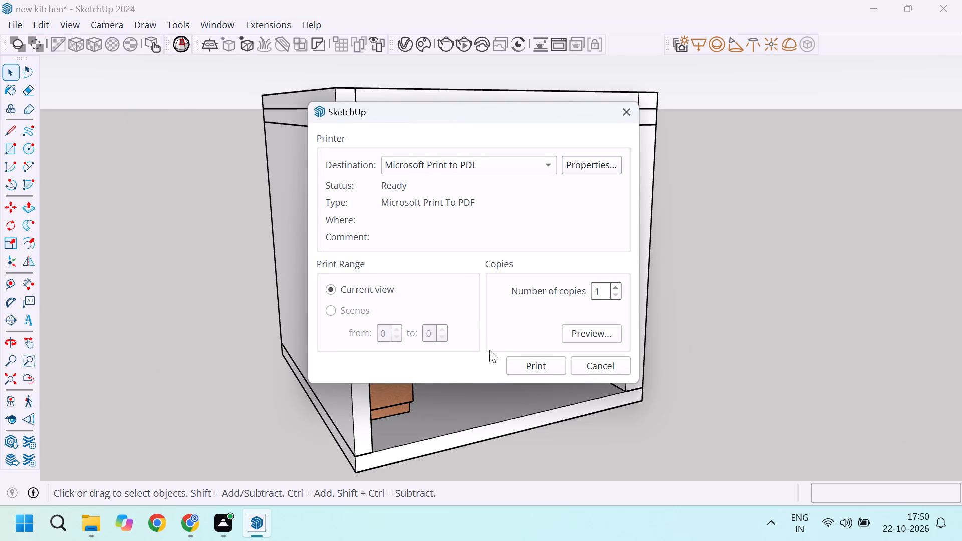
click(516, 360)
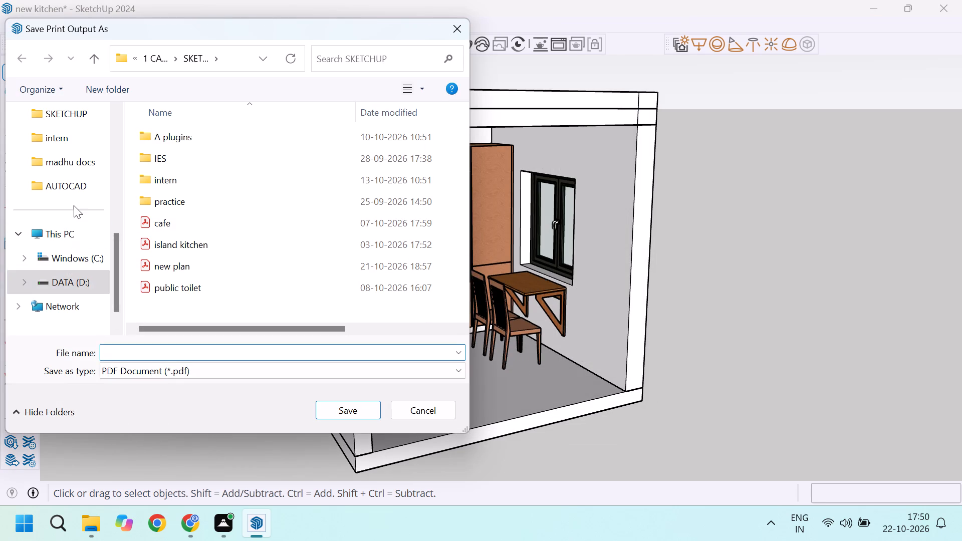
scroll(74, 205, up, 4)
click(69, 241)
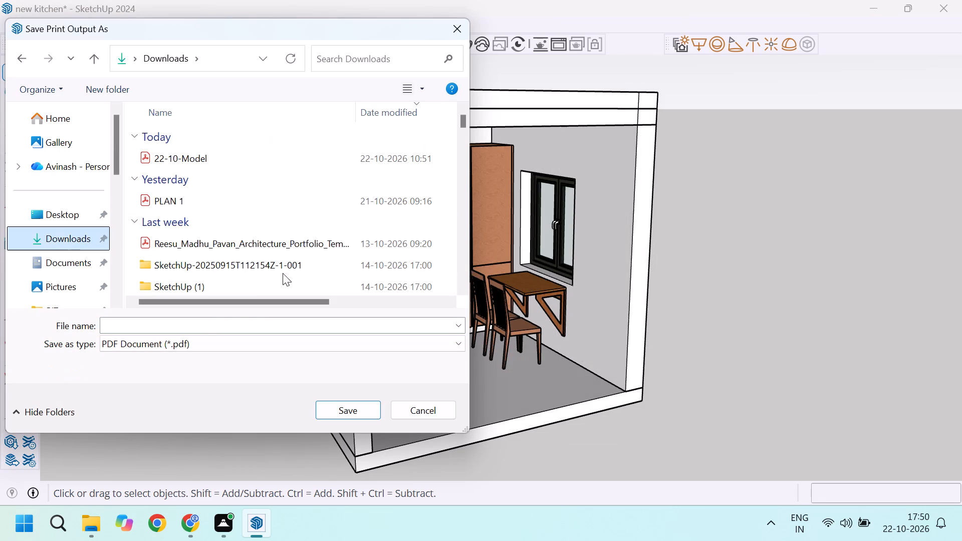
click(198, 323)
text(kitchen)
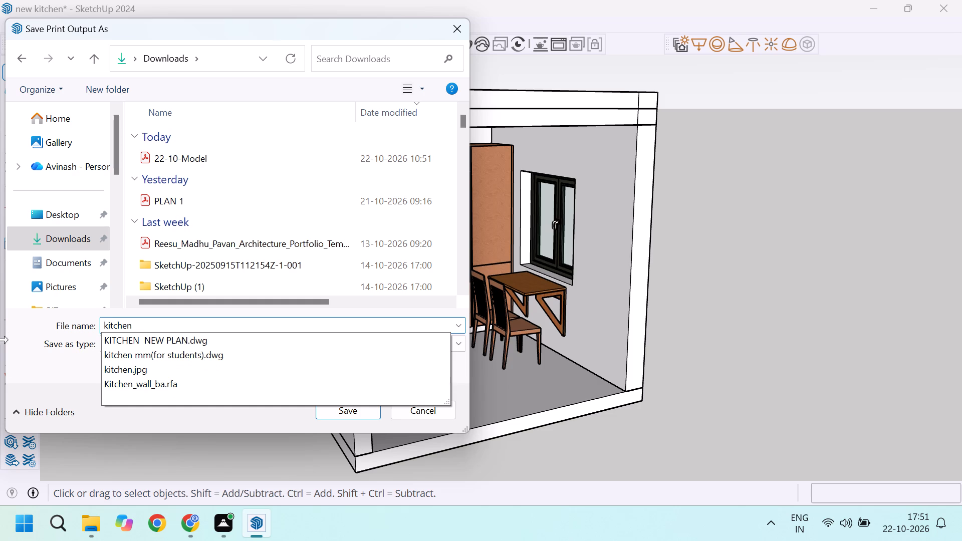
click(5, 372)
click(358, 408)
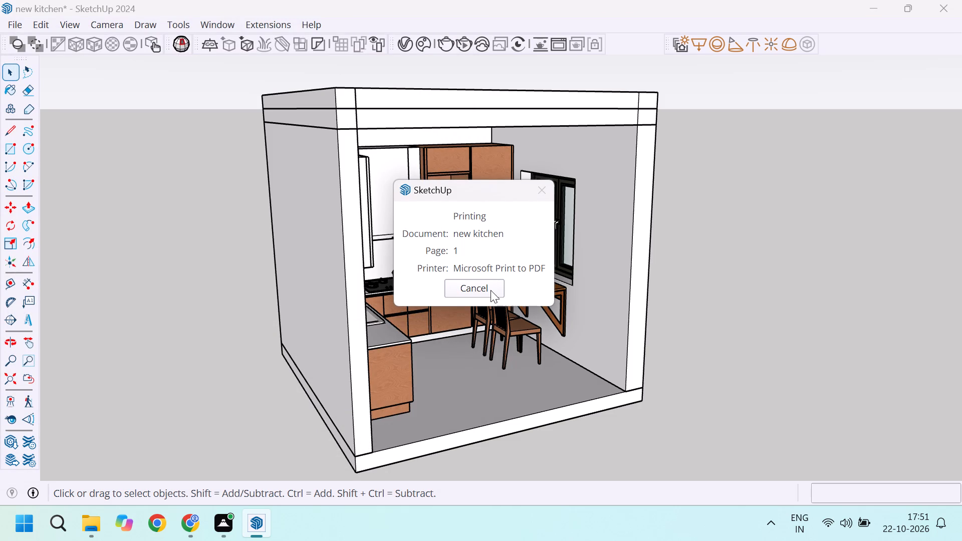
click(491, 289)
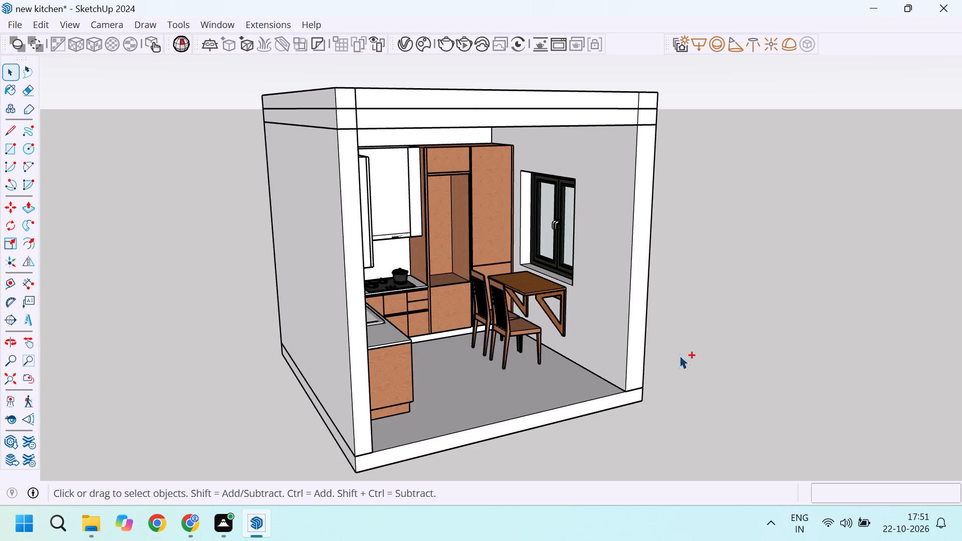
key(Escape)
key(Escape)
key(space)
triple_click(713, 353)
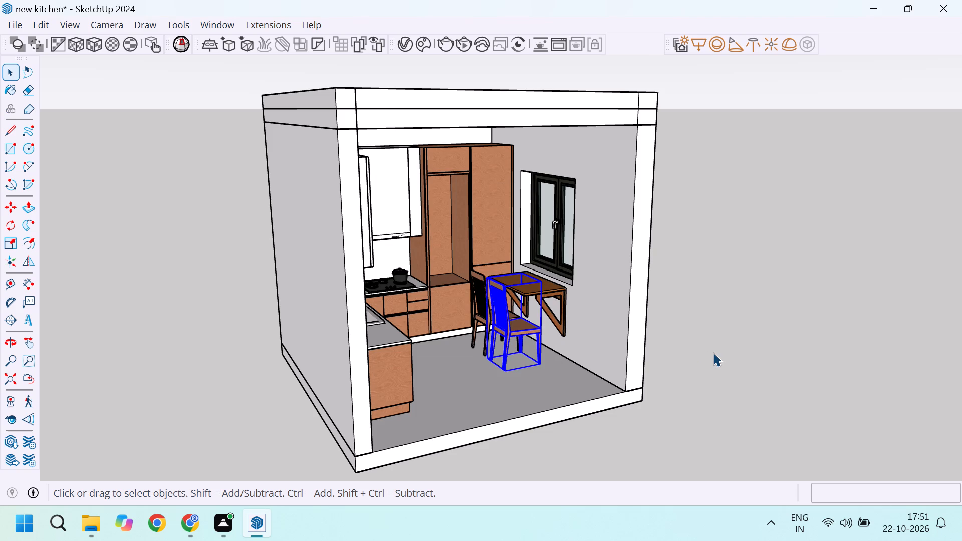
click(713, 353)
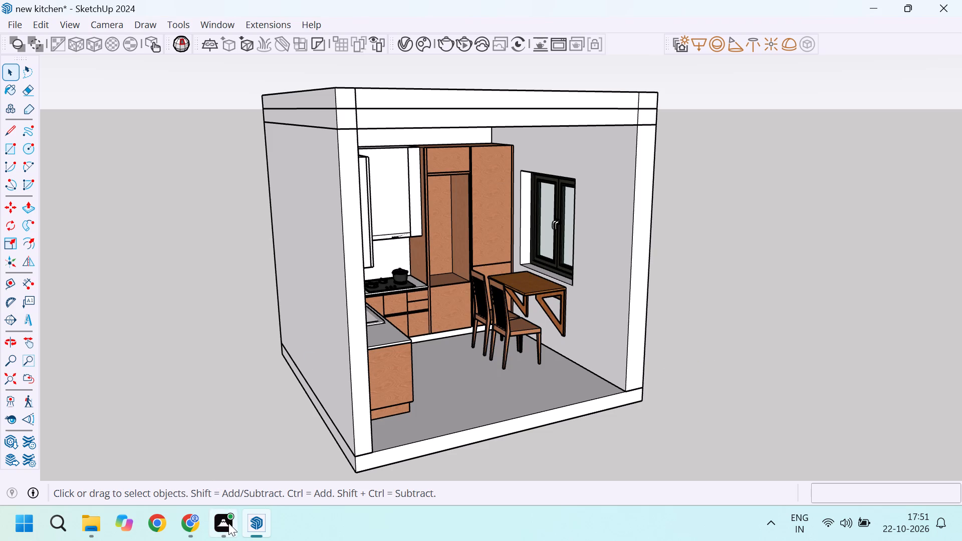
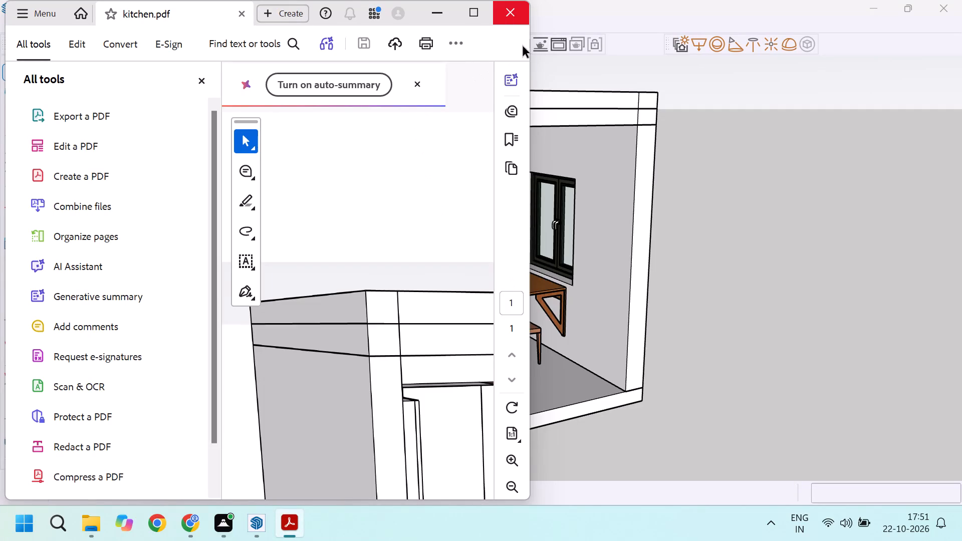
In SketchUp, open the ceiling slab for editing and draw a rectangle about 2' 7 5/8" by 2' 9 1/8" on its underside.
click(754, 337)
middle_drag(754, 341, 323, 380)
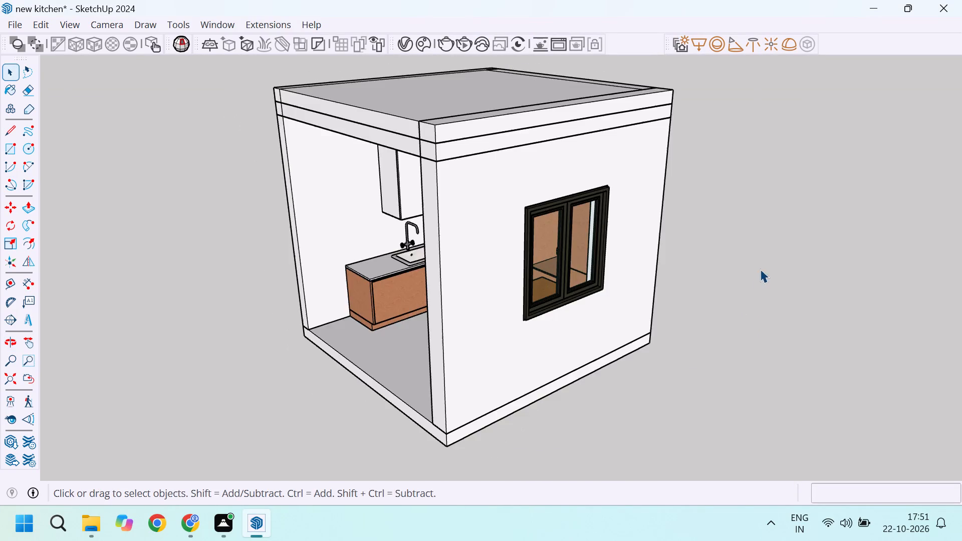
middle_drag(758, 269, 370, 282)
scroll(546, 257, up, 4)
middle_drag(537, 305, 877, 299)
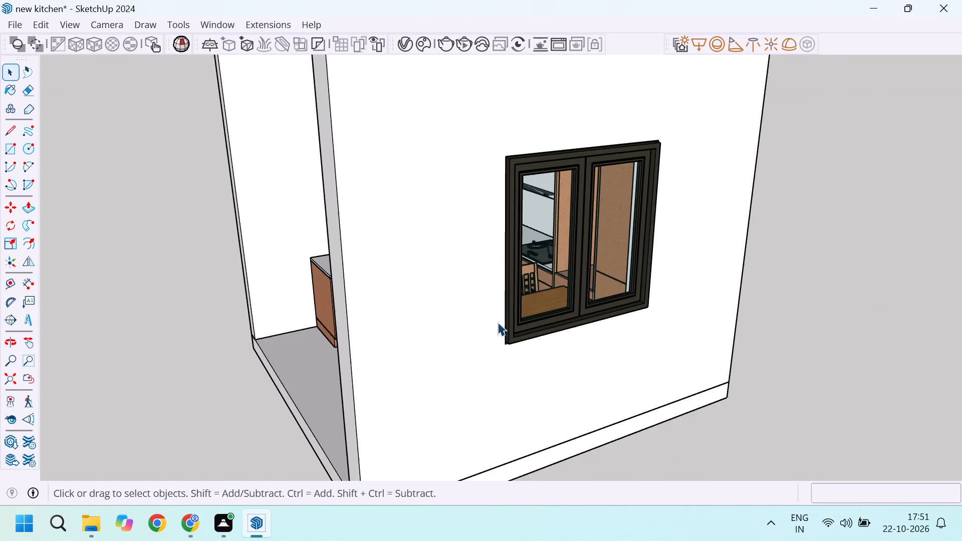
middle_drag(294, 325, 566, 258)
scroll(601, 282, down, 7)
scroll(582, 160, up, 3)
middle_drag(582, 160, 593, 82)
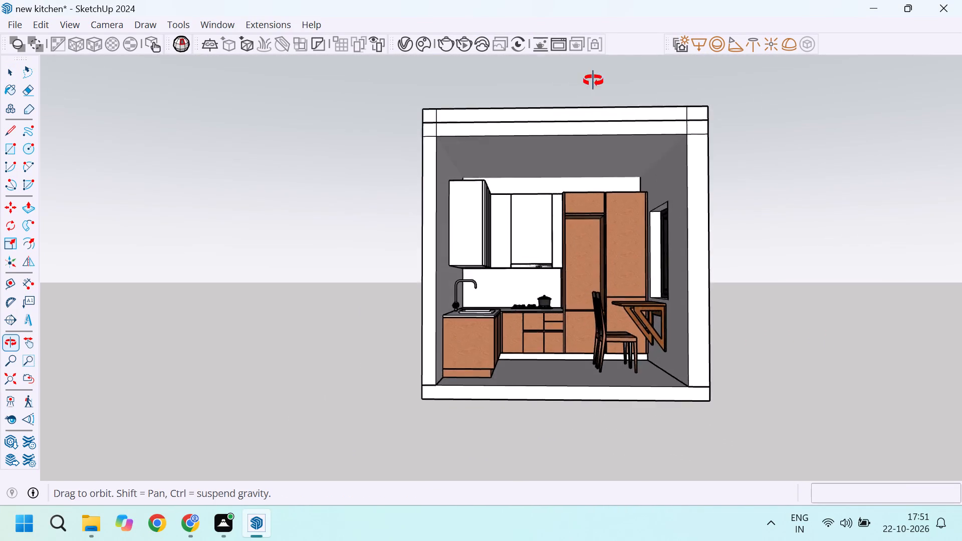
scroll(576, 113, up, 5)
double_click(584, 123)
scroll(583, 127, up, 4)
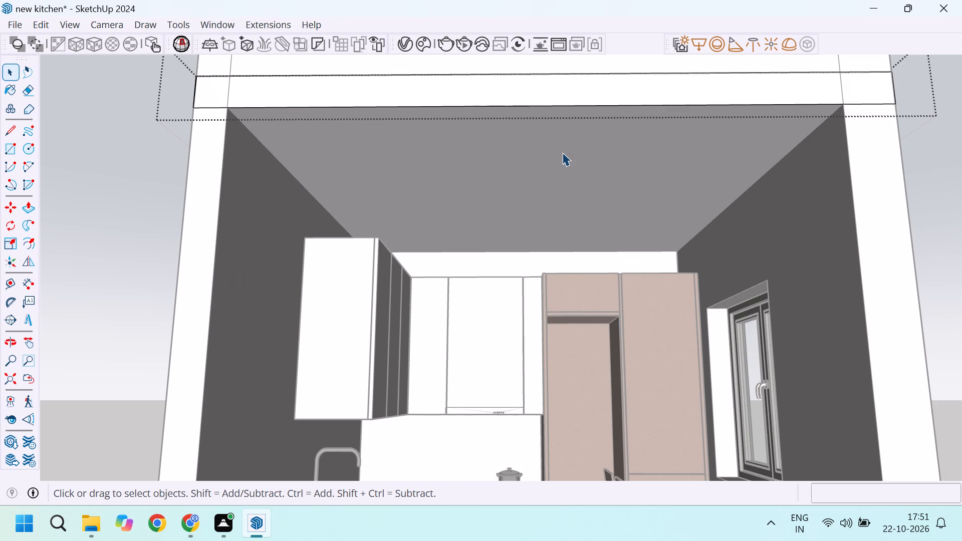
key(r)
click(450, 134)
click(594, 186)
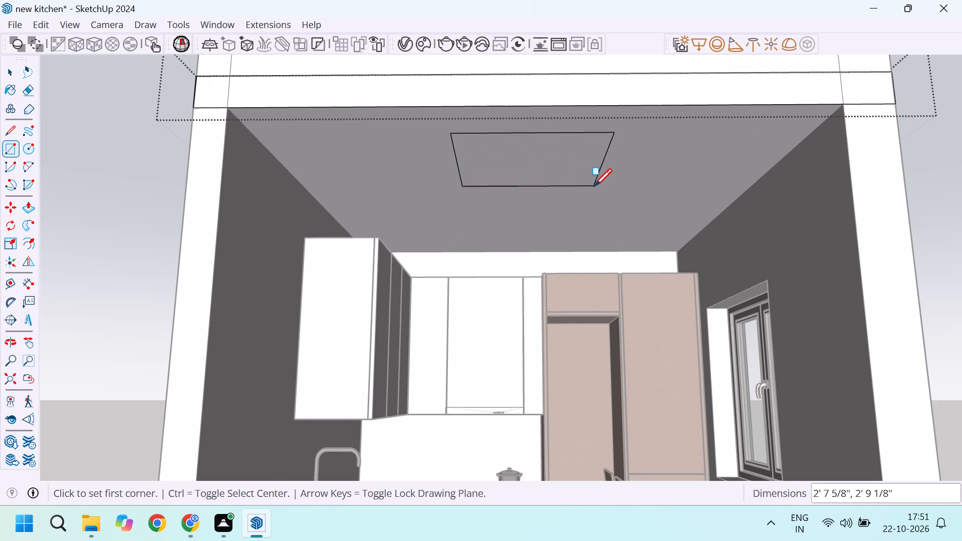
Push the ceiling rectangle up about 1 3/4" into the slab as a recess and finish editing the slab.
scroll(532, 162, up, 3)
key(p)
click(529, 162)
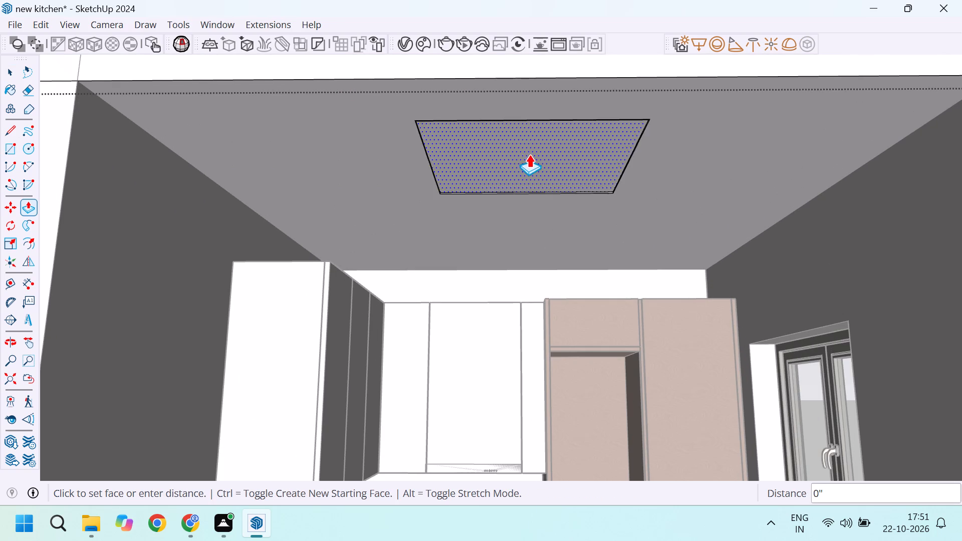
click(526, 151)
scroll(526, 151, down, 2)
scroll(531, 150, up, 4)
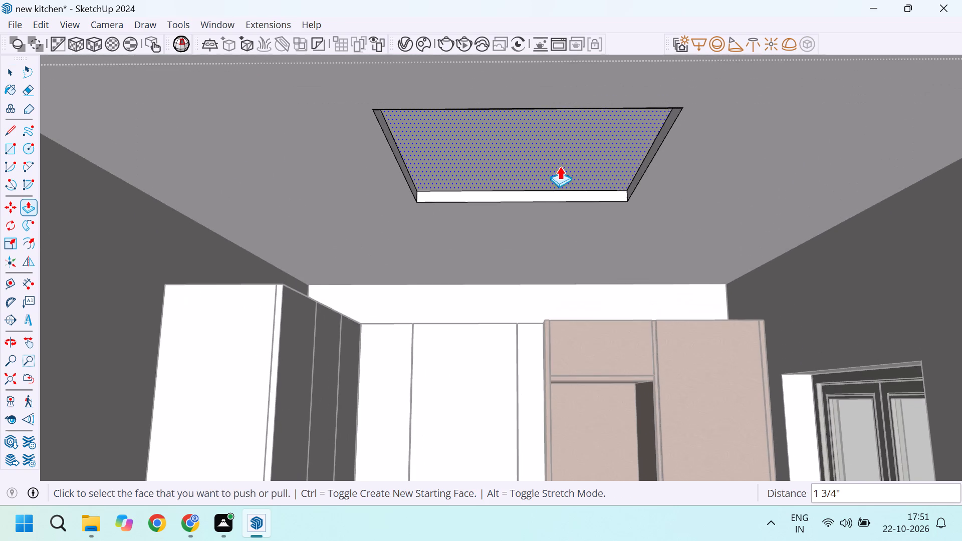
scroll(597, 187, up, 4)
scroll(604, 189, down, 4)
key(space)
scroll(530, 195, down, 10)
middle_drag(491, 201, 462, 228)
click(816, 255)
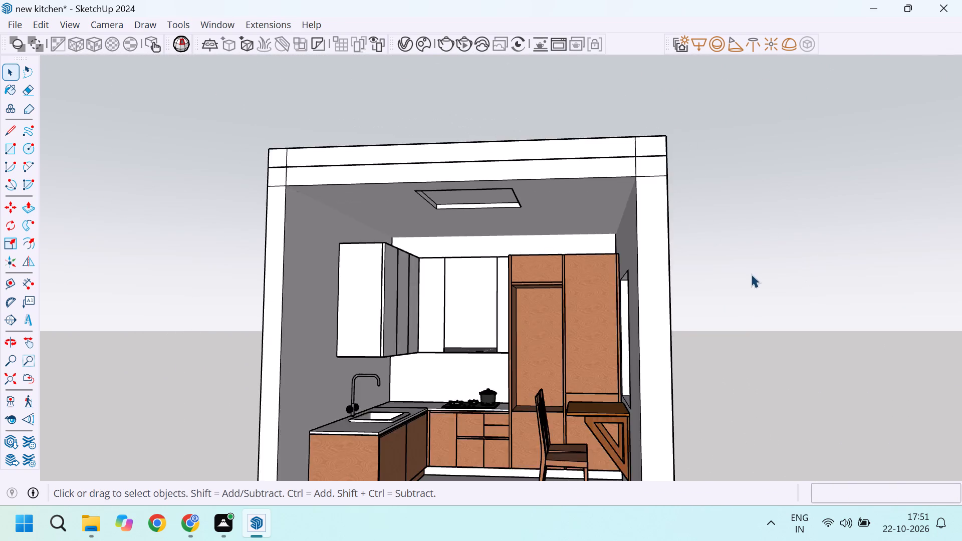
Examine the kitchen model from several sides, including the outer wall with the window.
scroll(750, 274, down, 4)
middle_drag(796, 281, 737, 384)
double_click(752, 315)
scroll(754, 313, down, 5)
middle_drag(763, 321, 620, 408)
scroll(631, 310, up, 5)
middle_drag(784, 384, 538, 240)
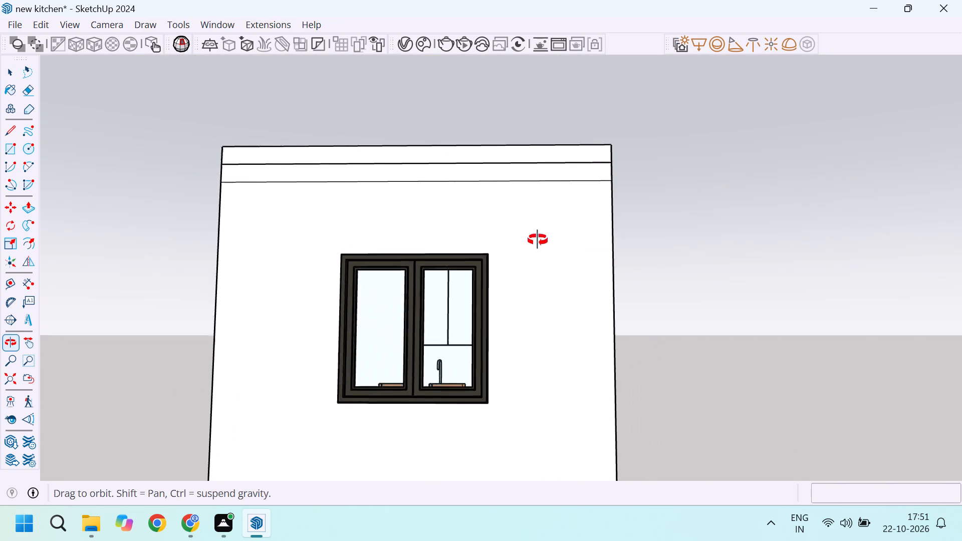
middle_drag(538, 240, 813, 292)
scroll(341, 199, down, 5)
Frame the kitchen through its open front and start an interactive V-Ray render from the Frame Buffer.
middle_drag(388, 251, 629, 211)
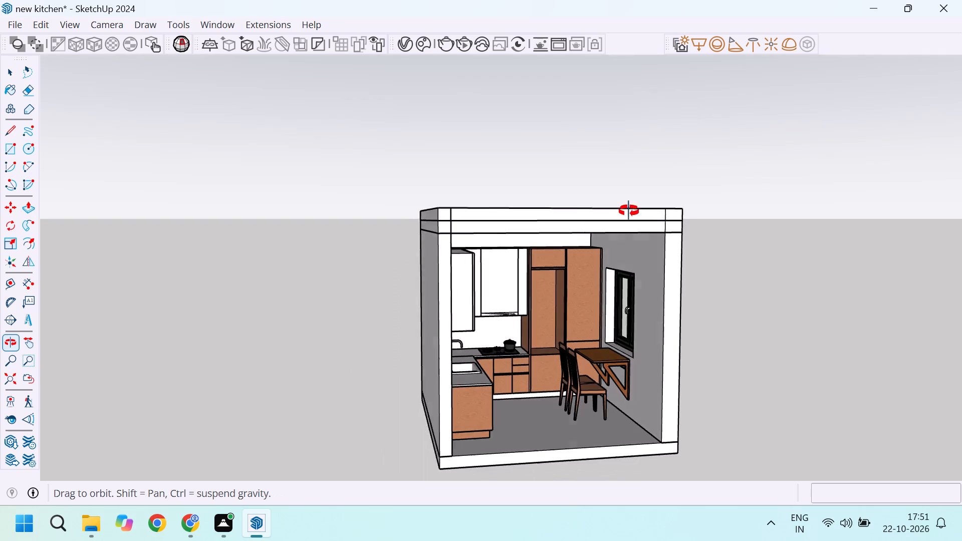
middle_drag(629, 211, 602, 202)
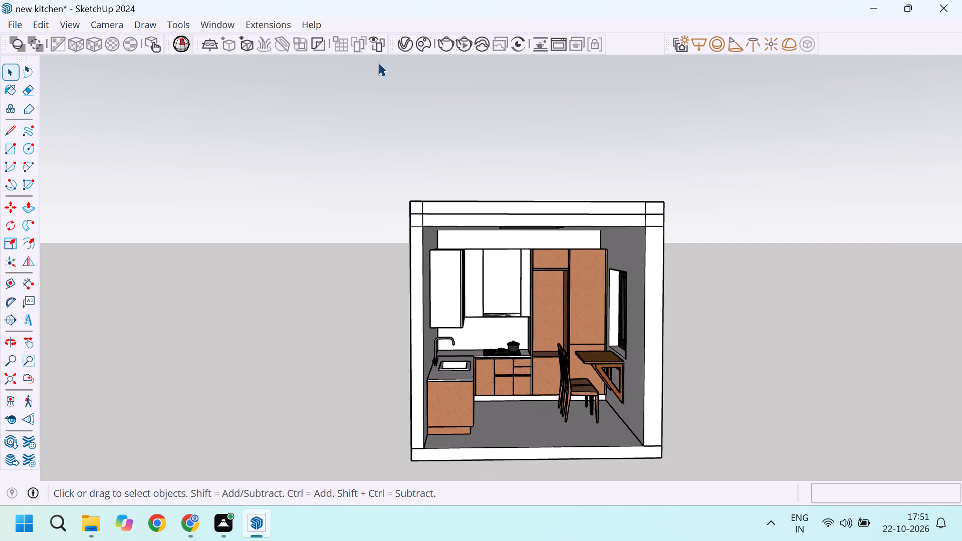
scroll(401, 115, down, 3)
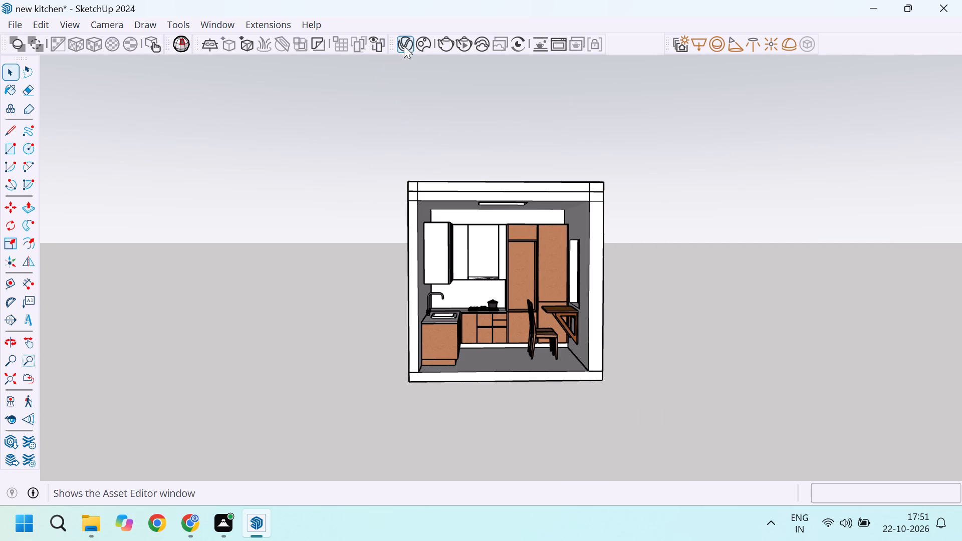
click(557, 48)
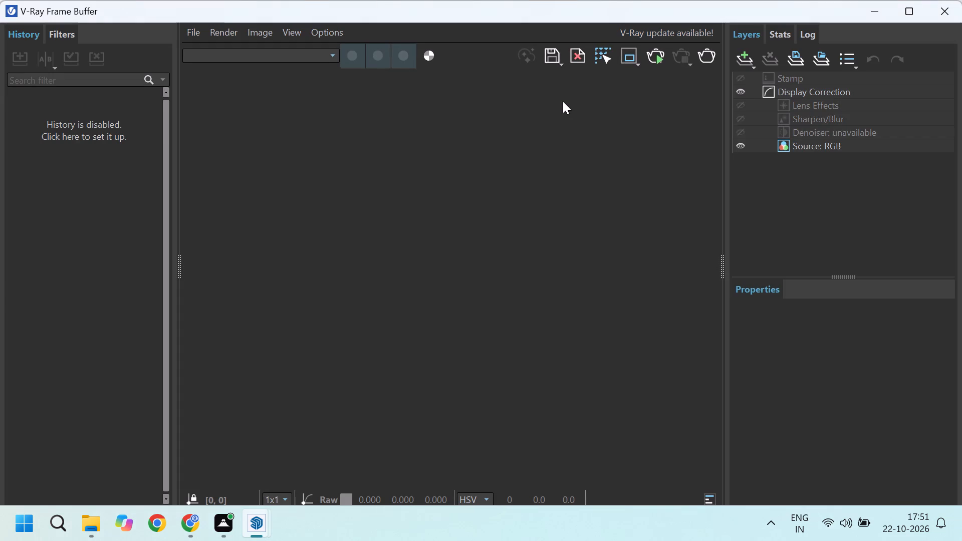
click(659, 53)
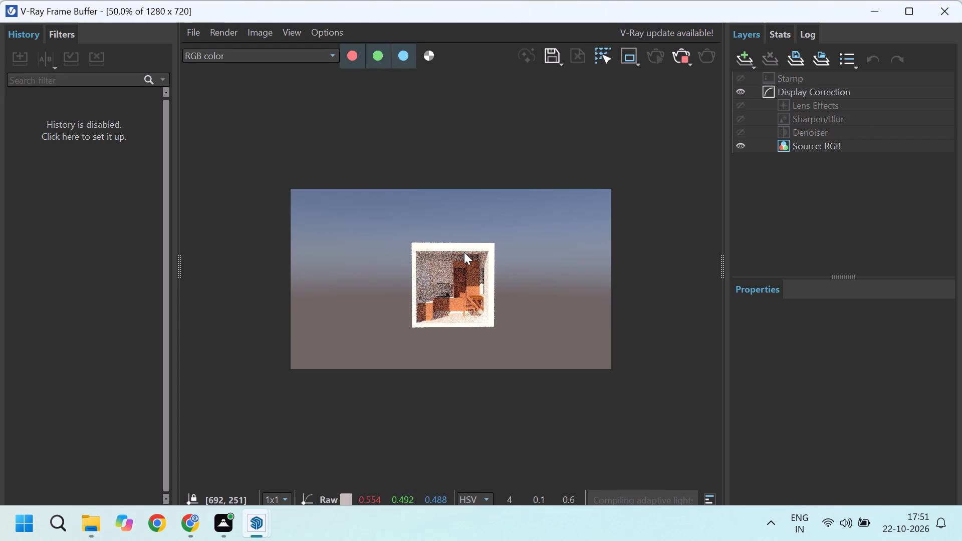
Inspect the rendered kitchen image up close, checking the cabinets, counter, table and ceiling, and close the Frame Buffer.
scroll(464, 252, up, 2)
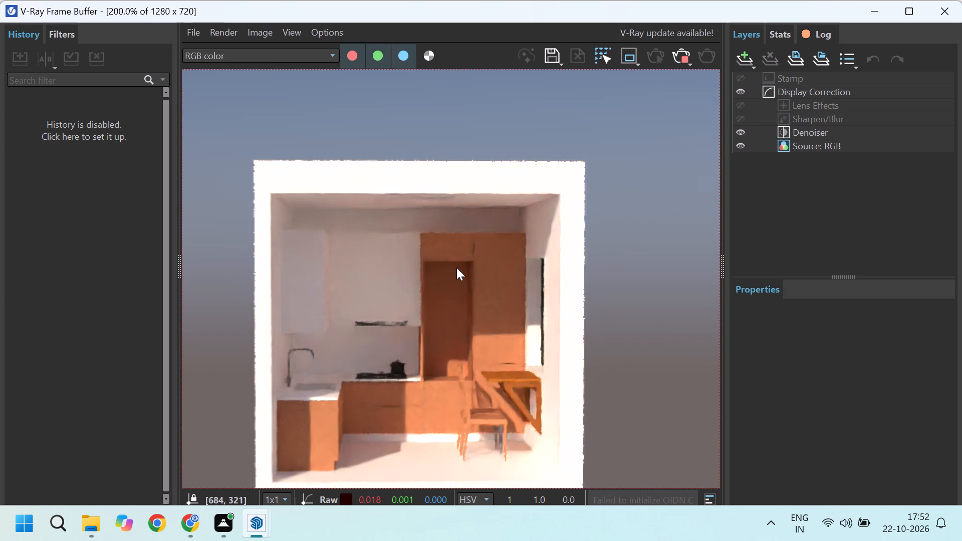
scroll(456, 267, down, 1)
scroll(409, 317, up, 1)
scroll(403, 319, down, 1)
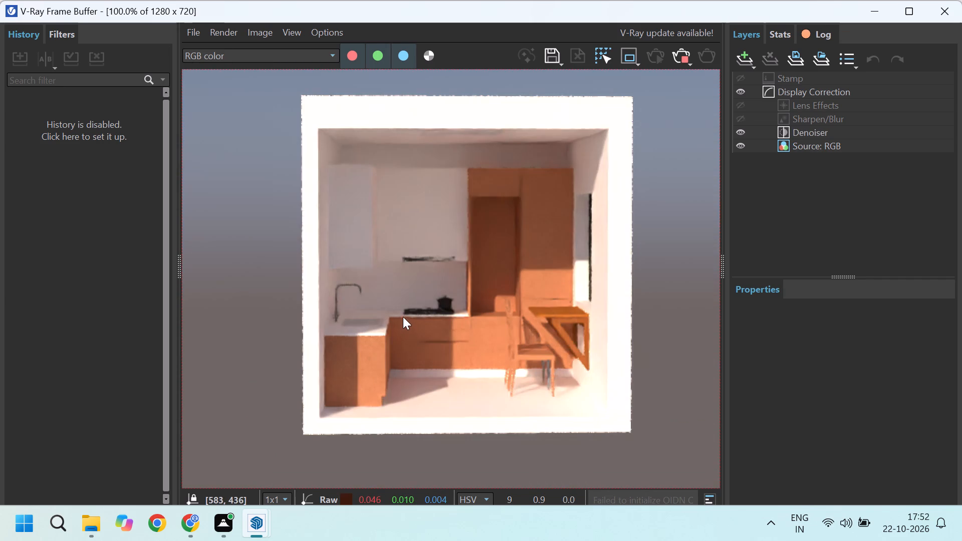
scroll(443, 281, up, 1)
scroll(479, 312, down, 1)
scroll(479, 312, up, 1)
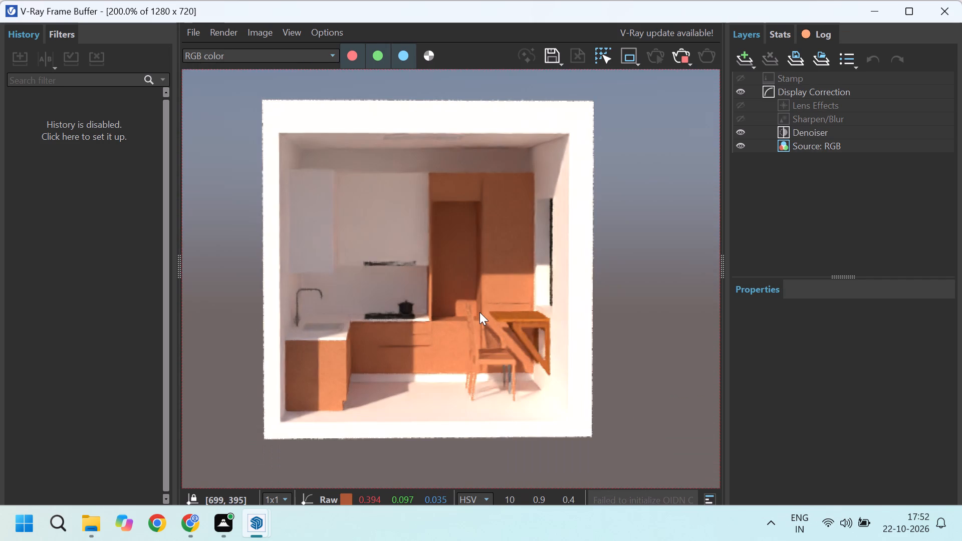
scroll(479, 312, down, 1)
scroll(479, 312, up, 1)
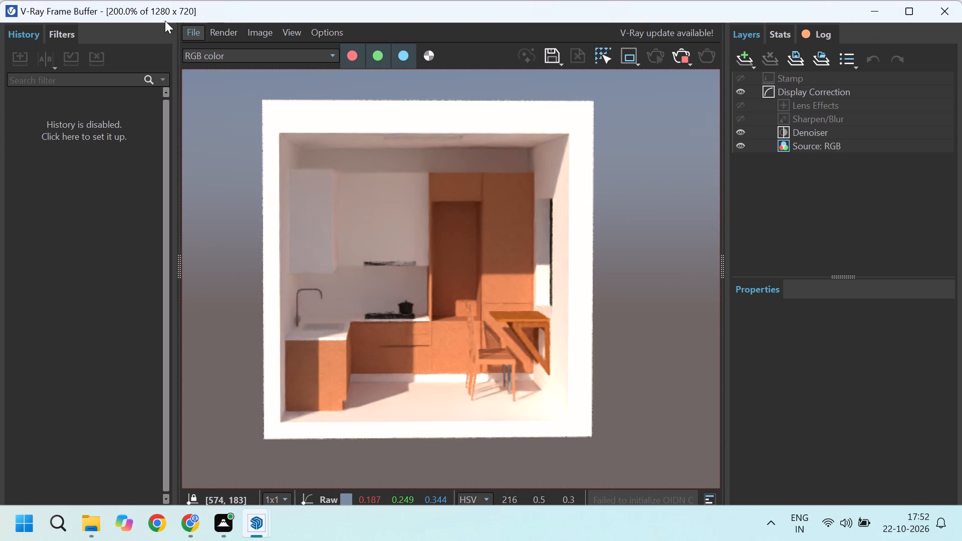
click(961, 10)
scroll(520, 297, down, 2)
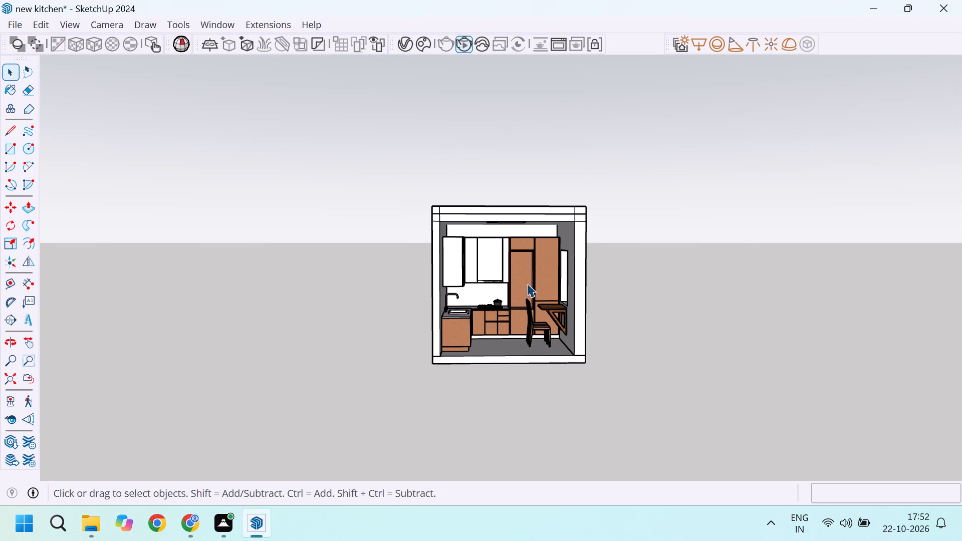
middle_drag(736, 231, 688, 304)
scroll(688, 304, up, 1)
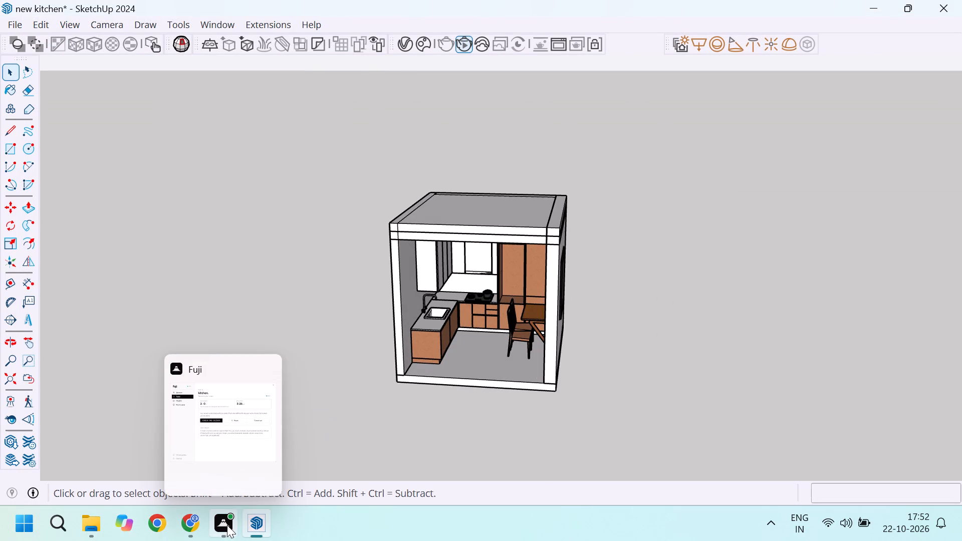